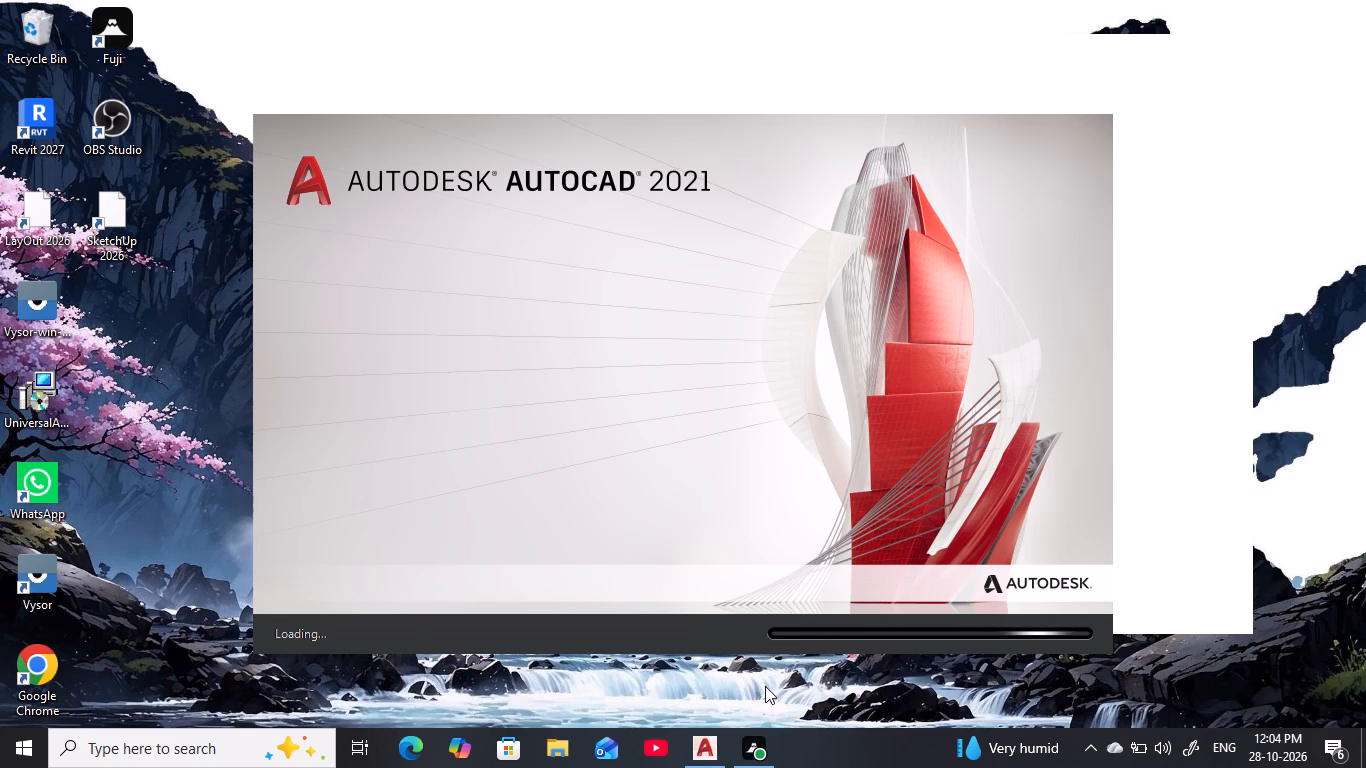
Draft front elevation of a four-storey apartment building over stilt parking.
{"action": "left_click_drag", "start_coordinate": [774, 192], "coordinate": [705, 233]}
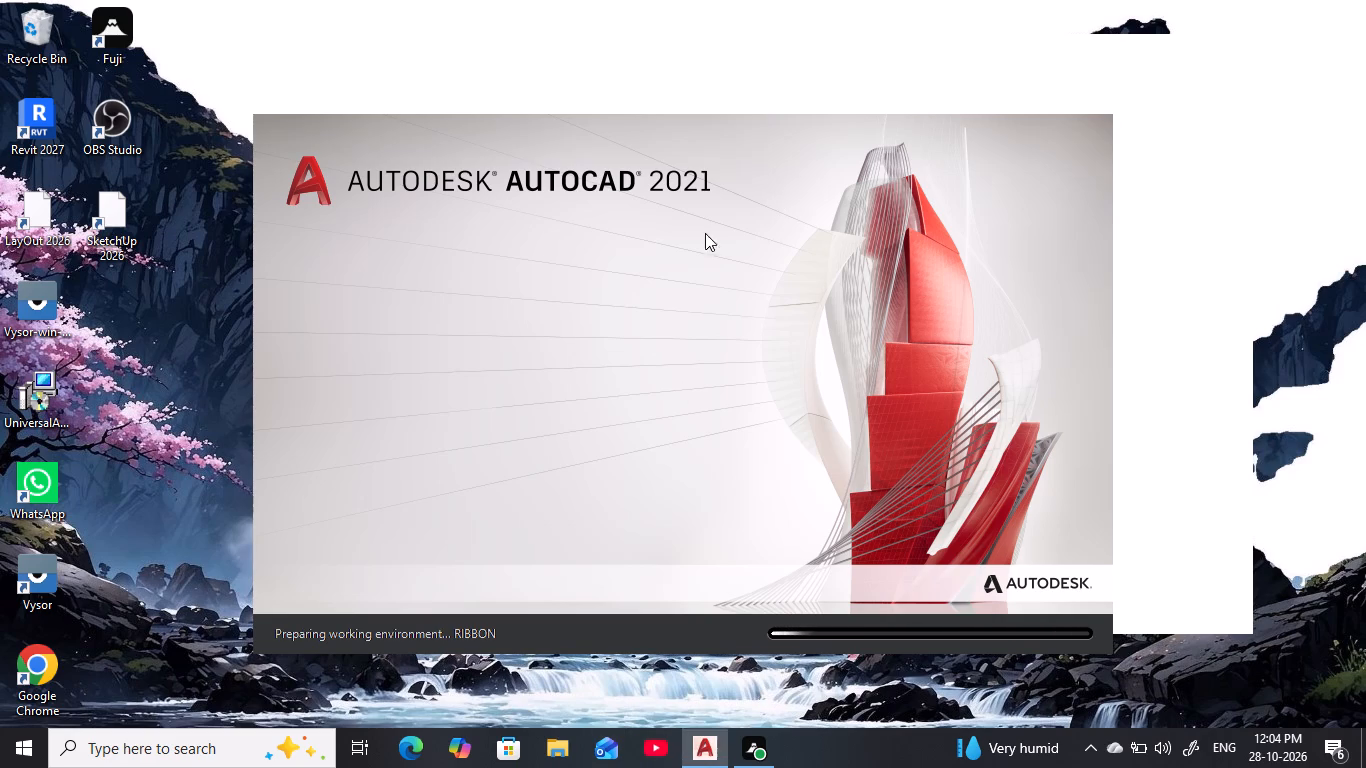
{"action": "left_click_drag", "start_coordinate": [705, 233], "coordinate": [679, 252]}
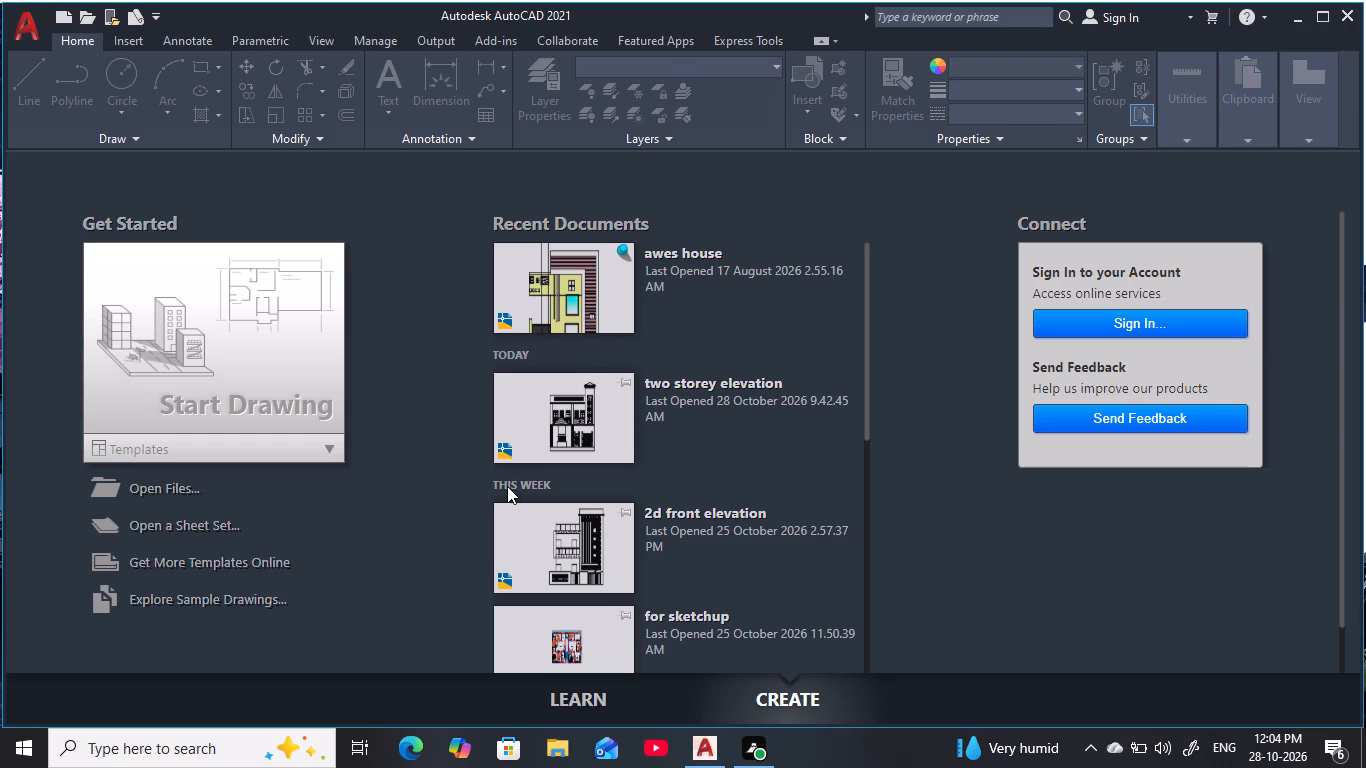
Start a new blank drawing from the start page.
{"action": "left_click", "coordinate": [235, 379]}
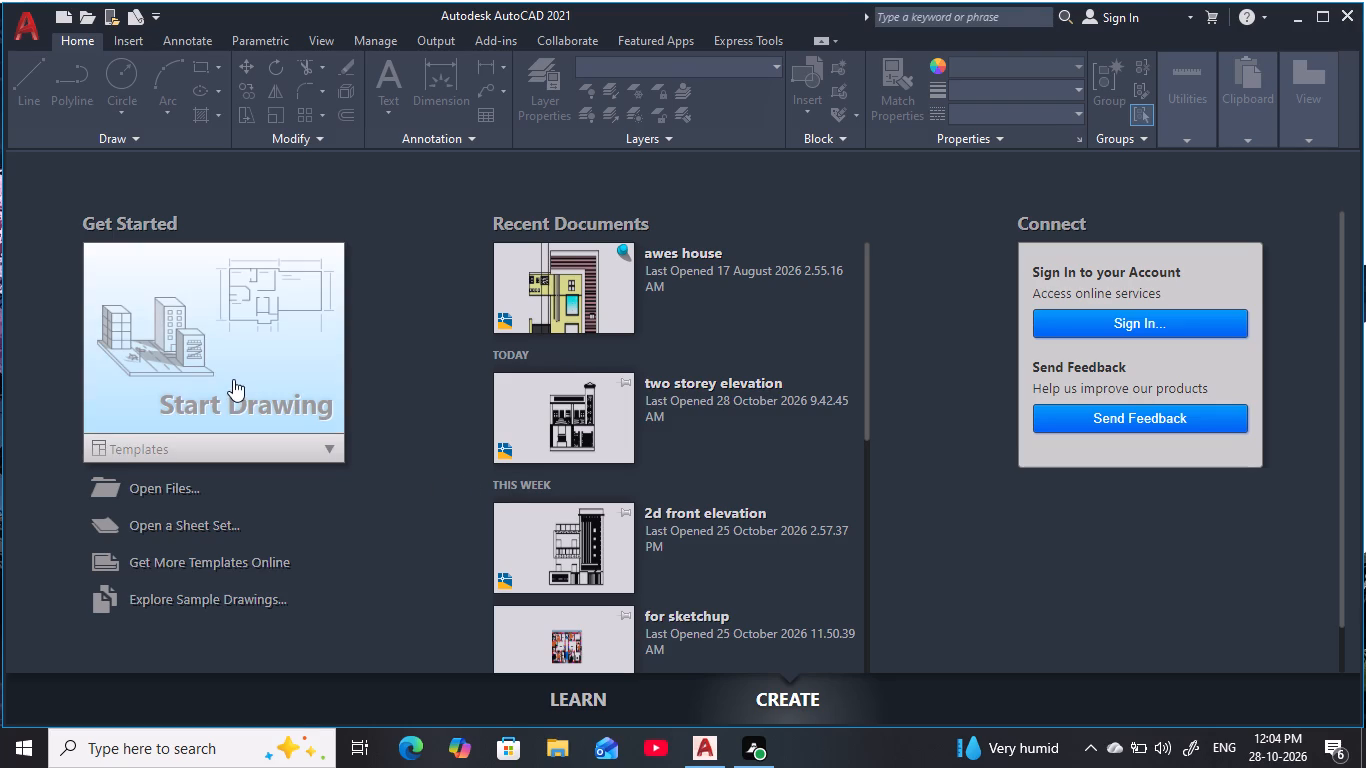
{"action": "key", "text": "Escape"}
{"action": "key", "text": "Escape"}
{"action": "key", "text": "Escape"}
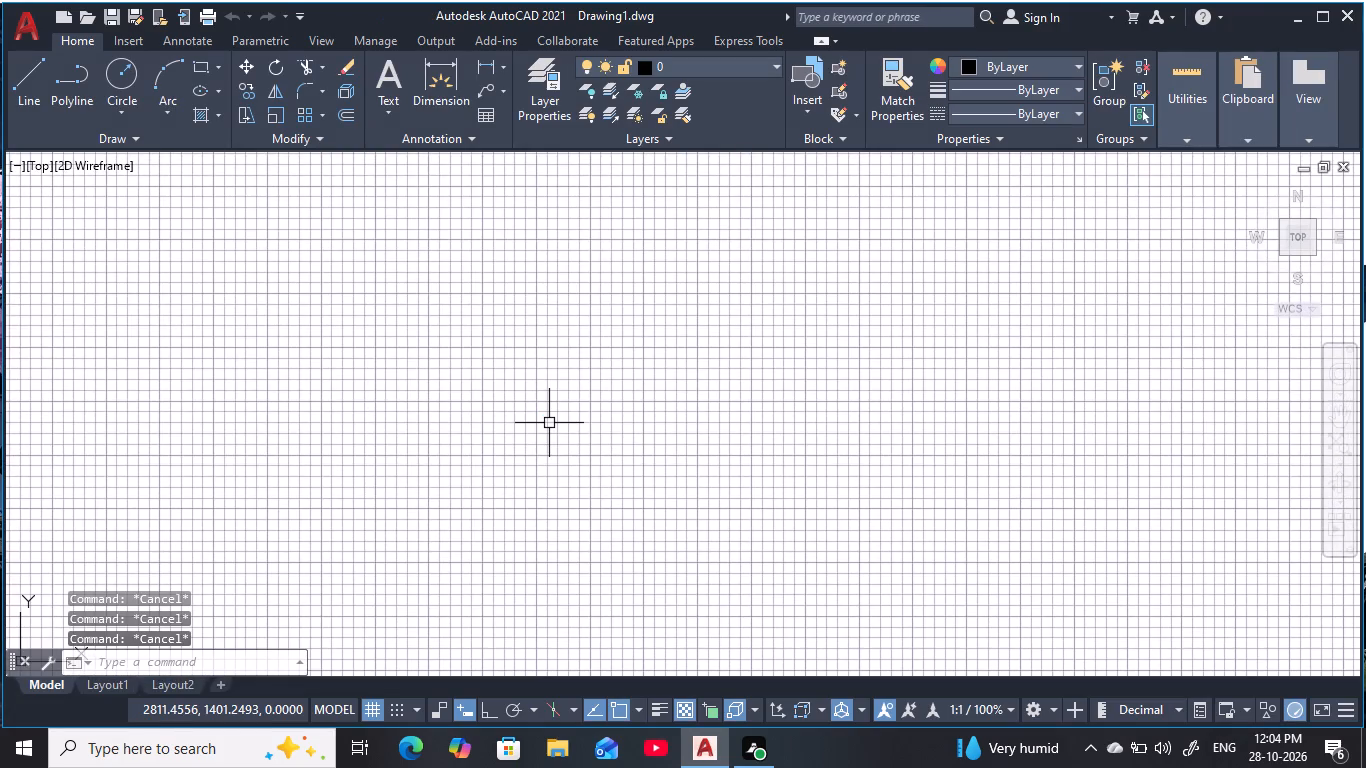
Enable maintaining a log file in the Open and Save options and apply the change.
{"action": "type", "text": "op"}
{"action": "key", "text": "space"}
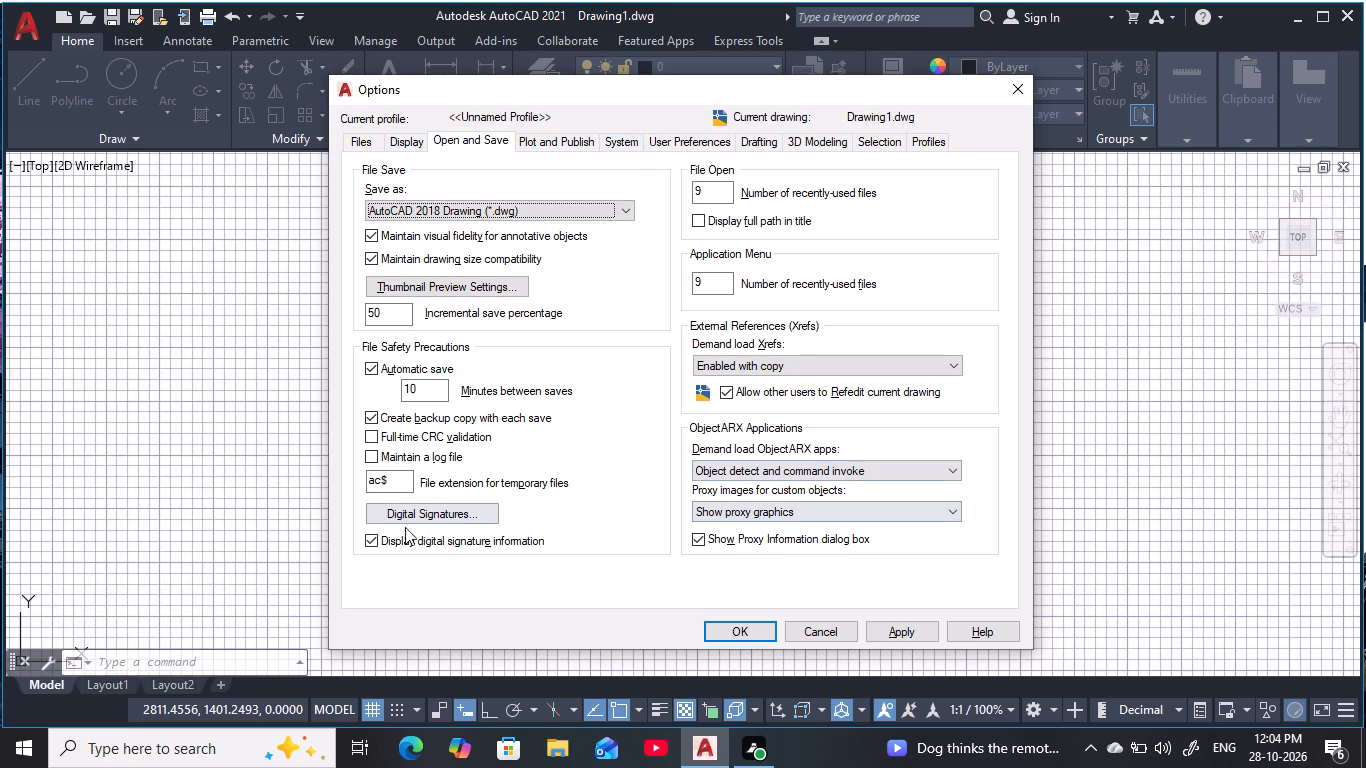
{"action": "left_click", "coordinate": [378, 458]}
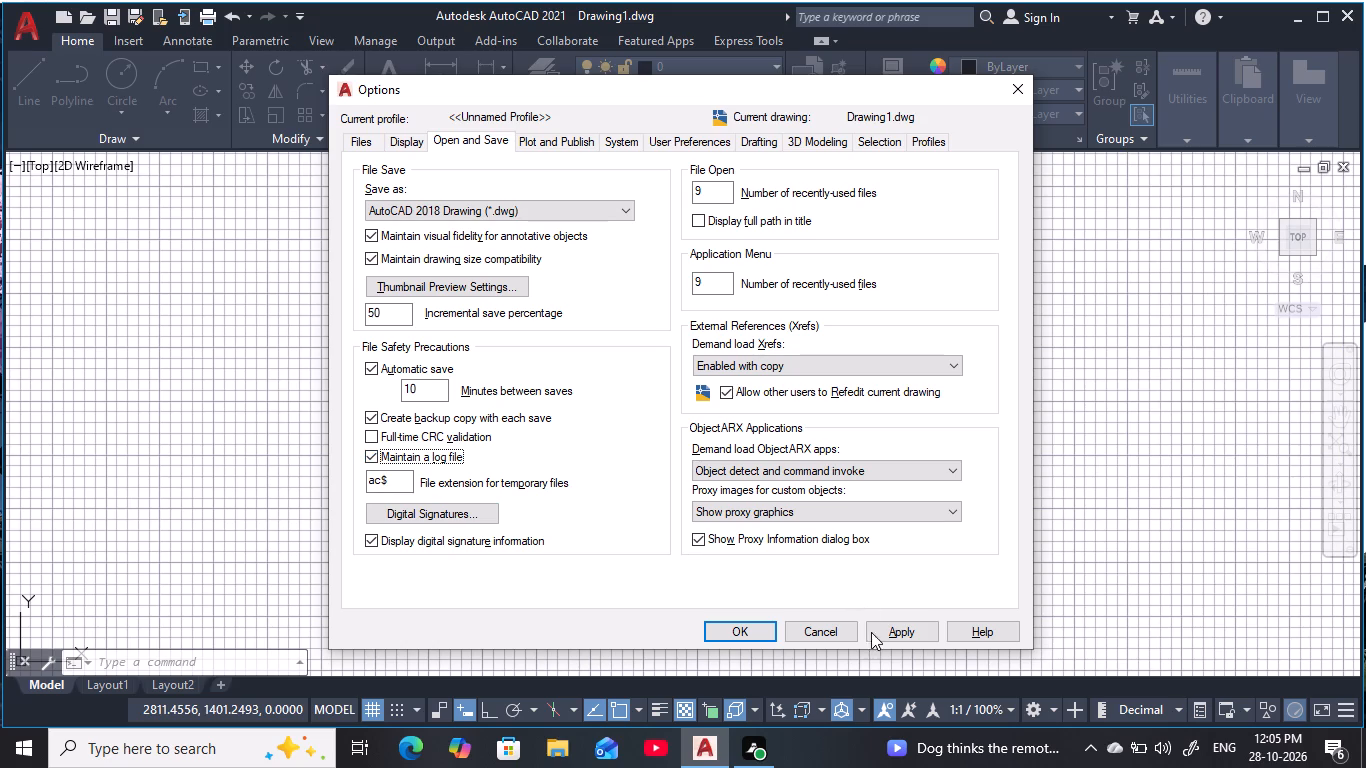
{"action": "left_click", "coordinate": [895, 634]}
{"action": "left_click", "coordinate": [735, 639]}
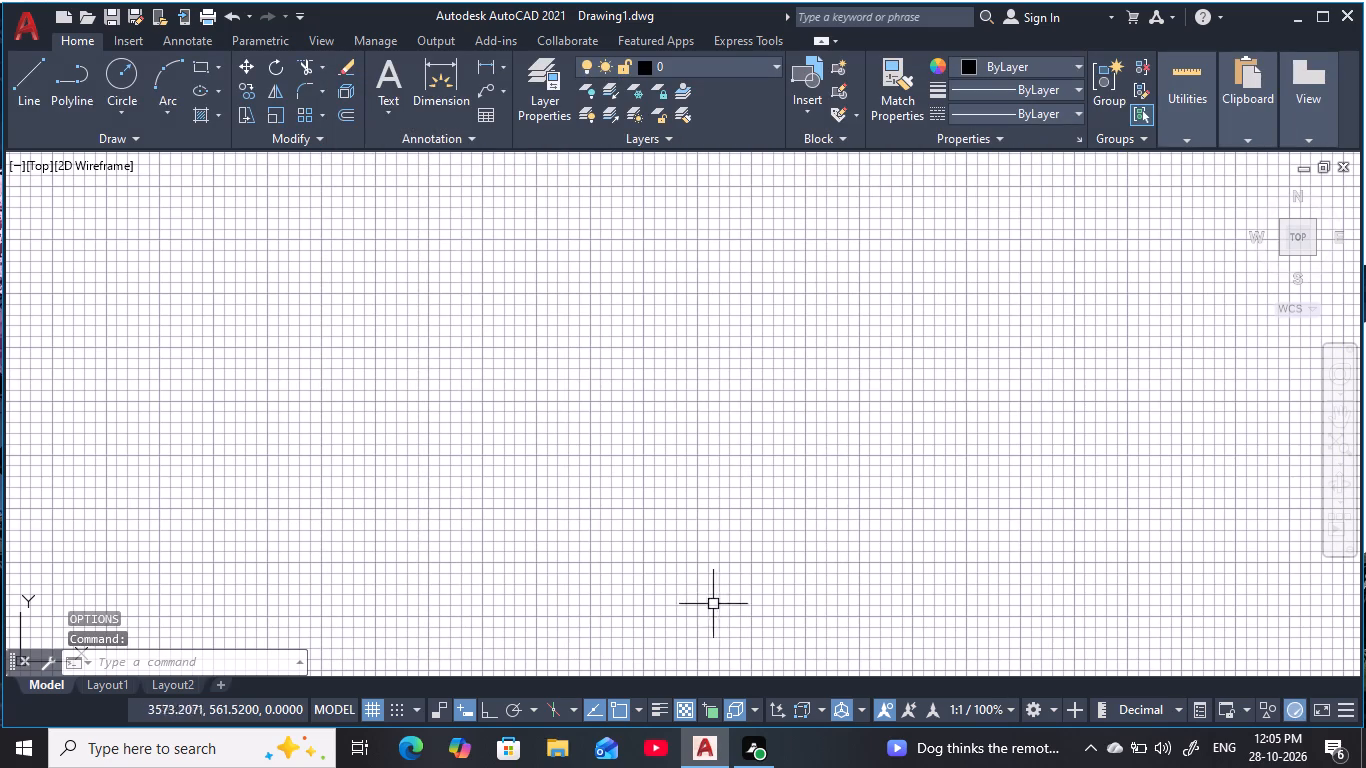
{"action": "key", "text": "Escape"}
{"action": "key", "text": "Escape"}
{"action": "key", "text": "Escape"}
{"action": "key", "text": "Escape"}
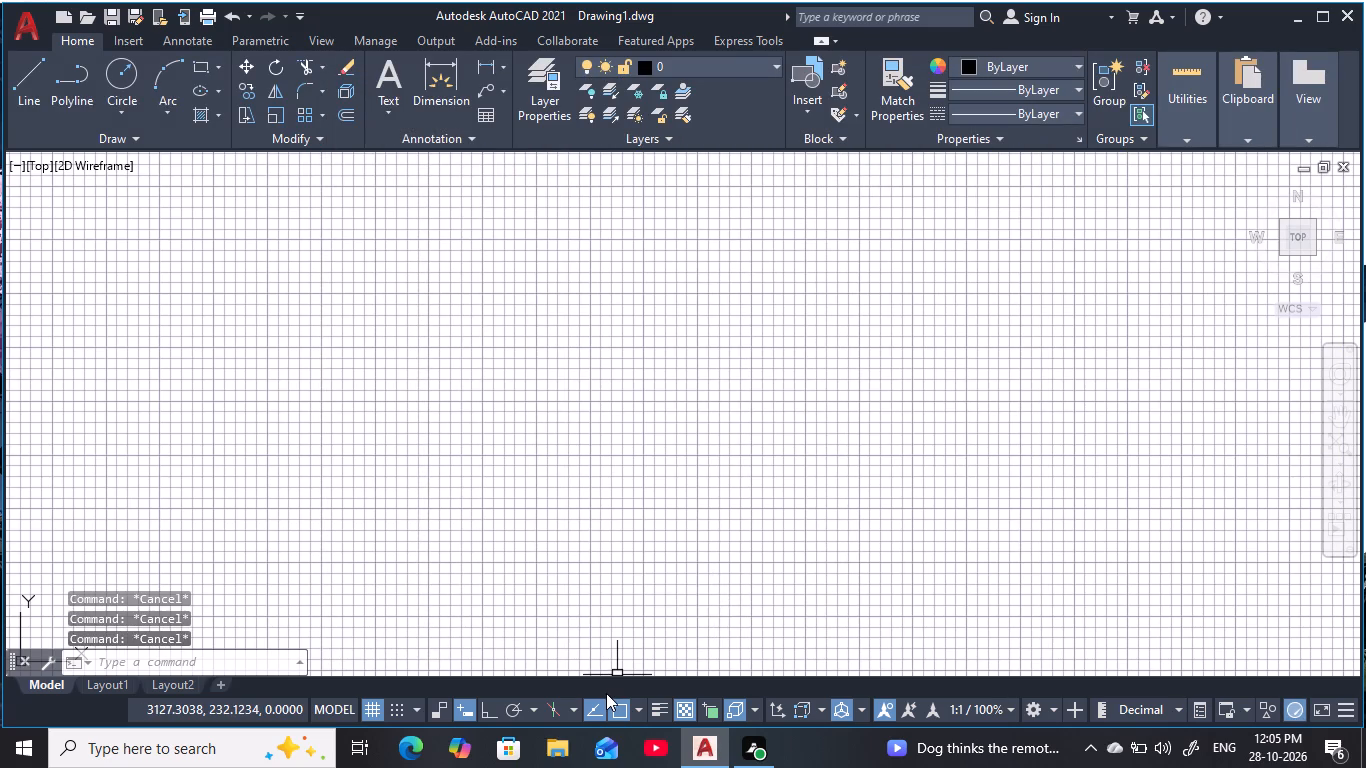
Turn on command logging with the LOGFILEON command.
{"action": "type", "text": "lo"}
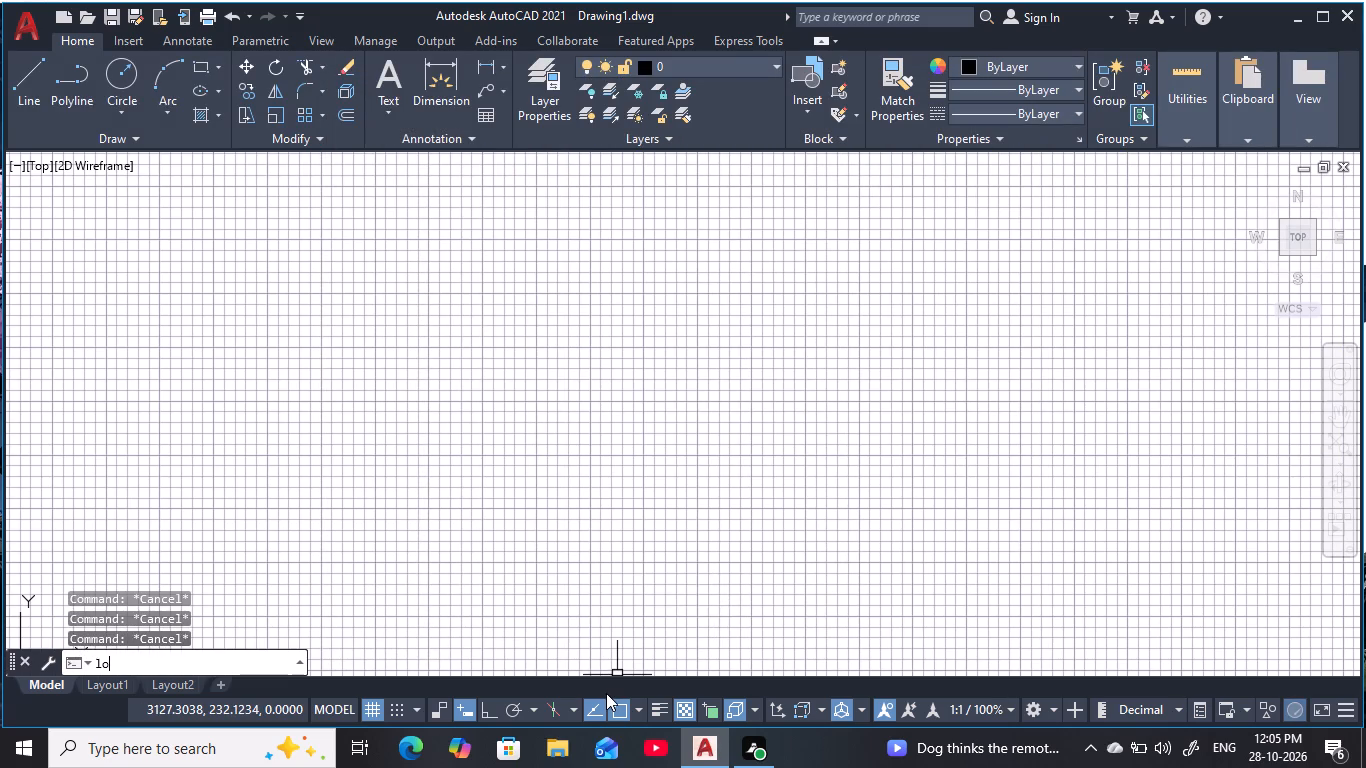
{"action": "key", "text": "g"}
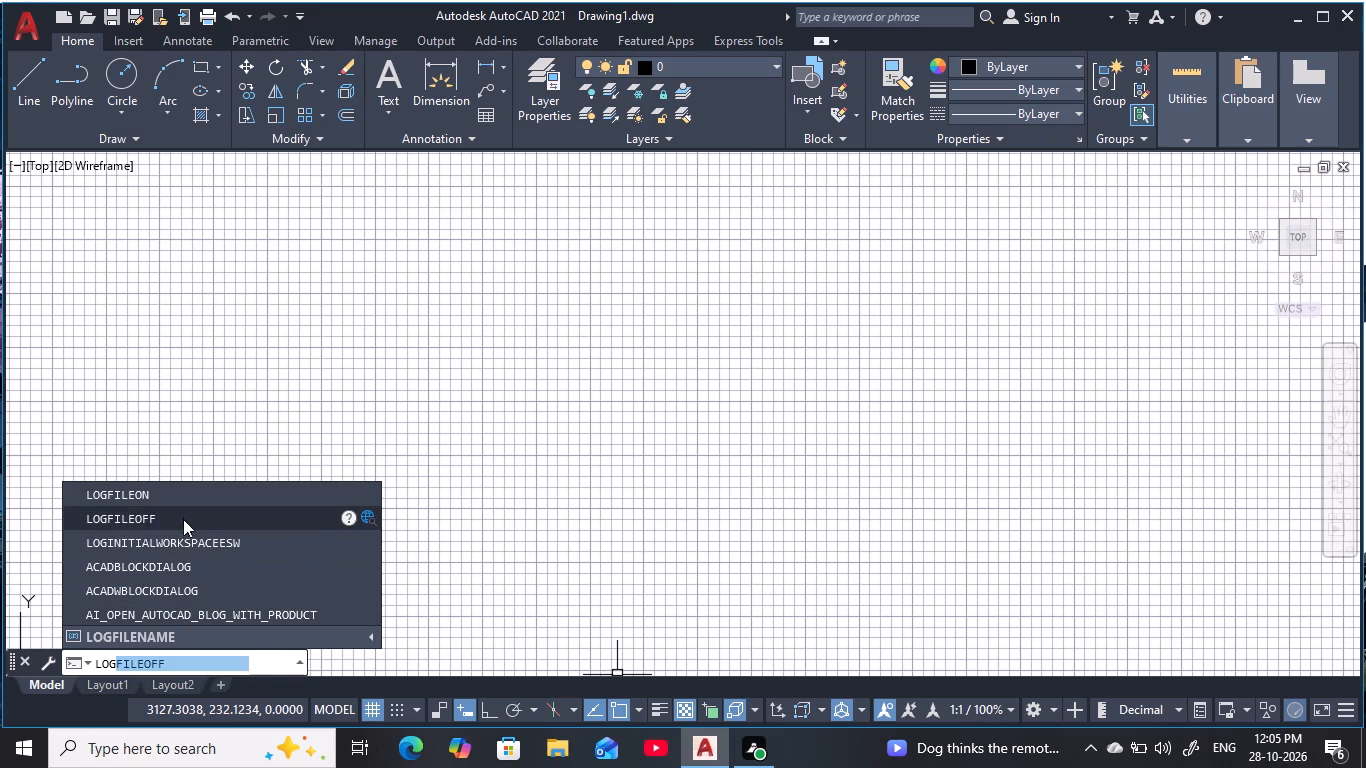
{"action": "left_click", "coordinate": [185, 498]}
{"action": "key", "text": "Escape"}
{"action": "key", "text": "Escape"}
{"action": "key", "text": "Escape"}
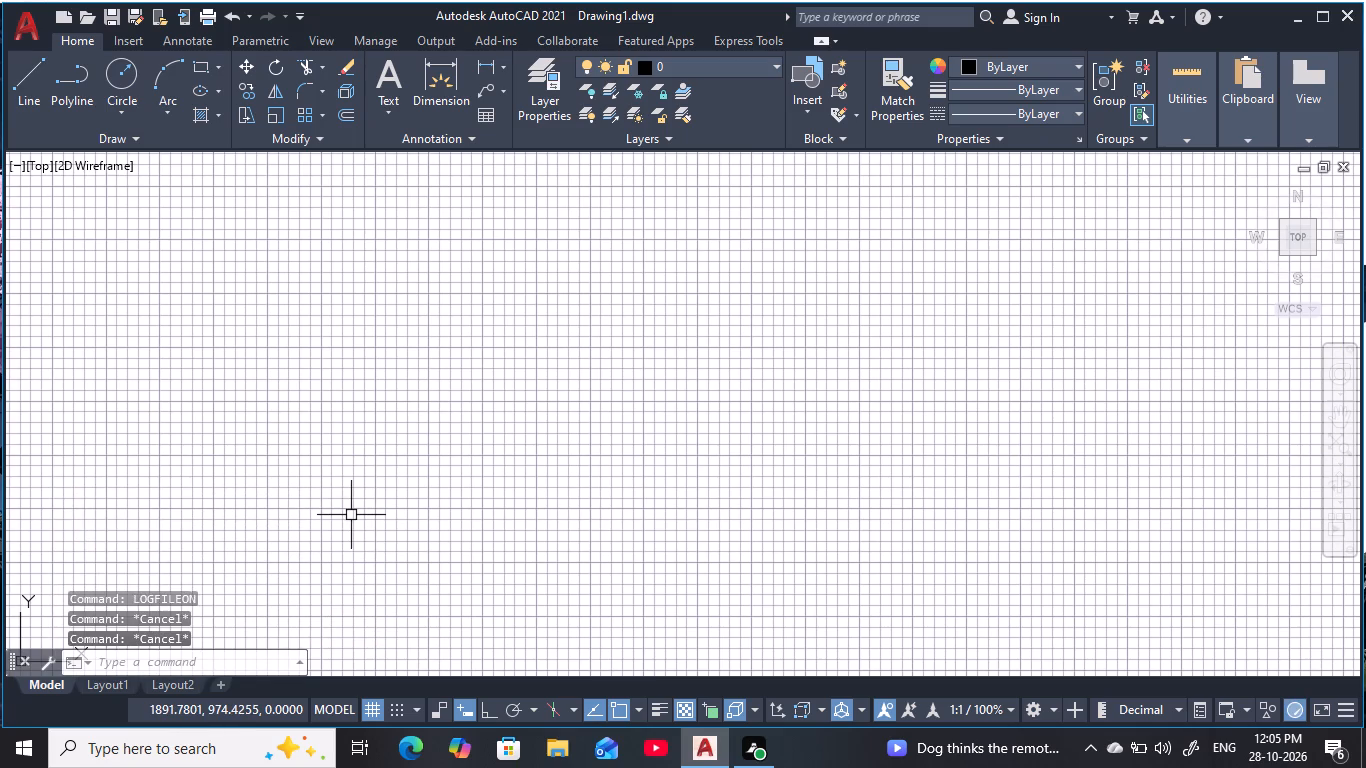
{"action": "key", "text": "Escape"}
{"action": "key", "text": "Escape"}
{"action": "key", "text": "Escape"}
{"action": "key", "text": "Escape"}
Configure the drawing units to Engineering length with 0'-0" precision and an insertion scale of Inches.
{"action": "type", "text": "un"}
{"action": "key", "text": "space"}
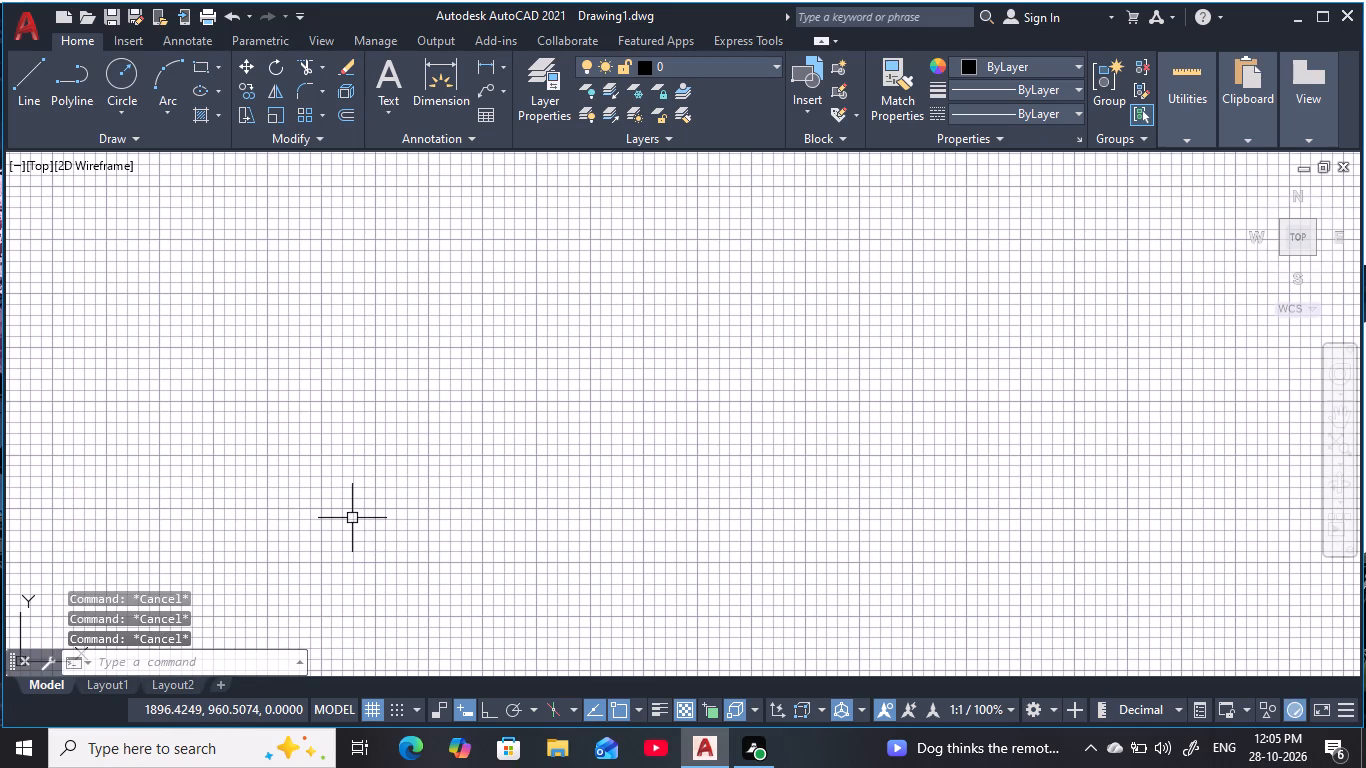
{"action": "left_click", "coordinate": [619, 227]}
{"action": "left_click", "coordinate": [607, 263]}
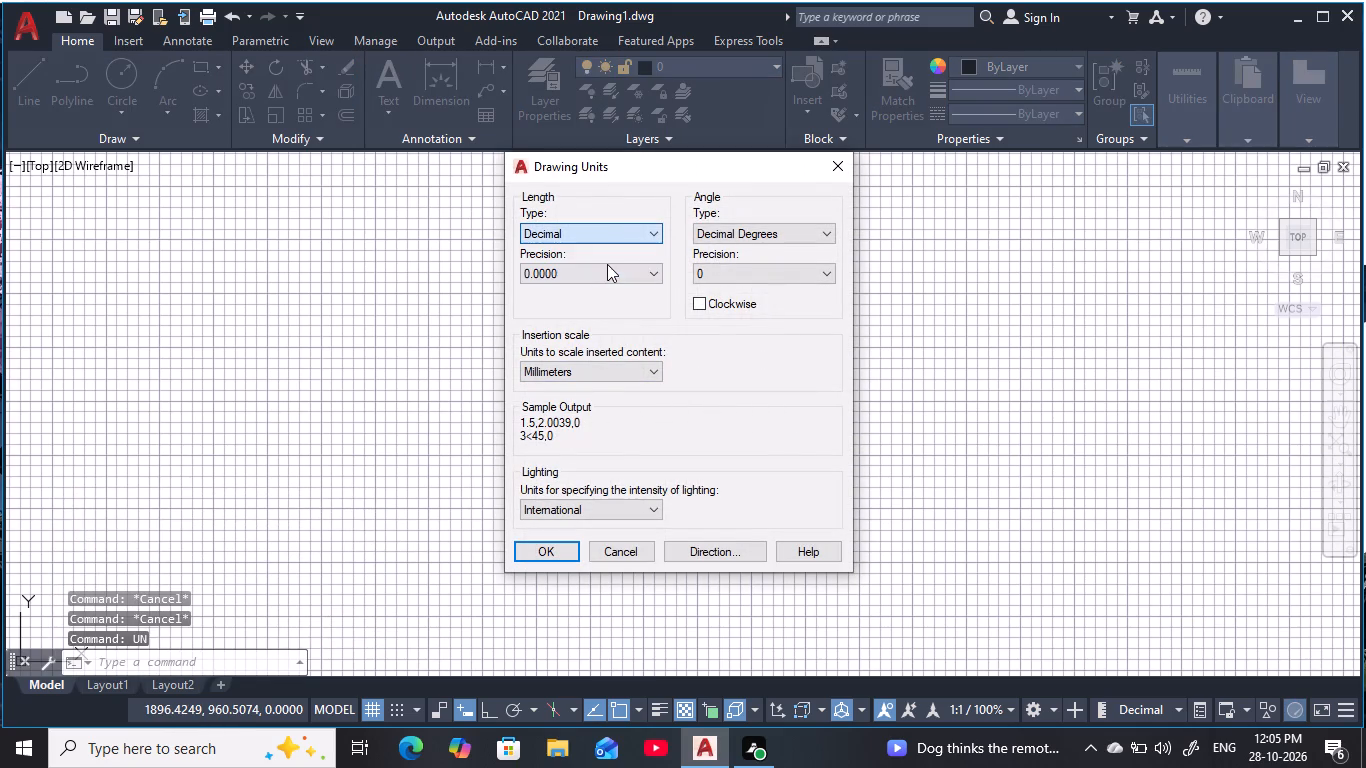
{"action": "left_click", "coordinate": [619, 235]}
{"action": "double_click", "coordinate": [605, 275]}
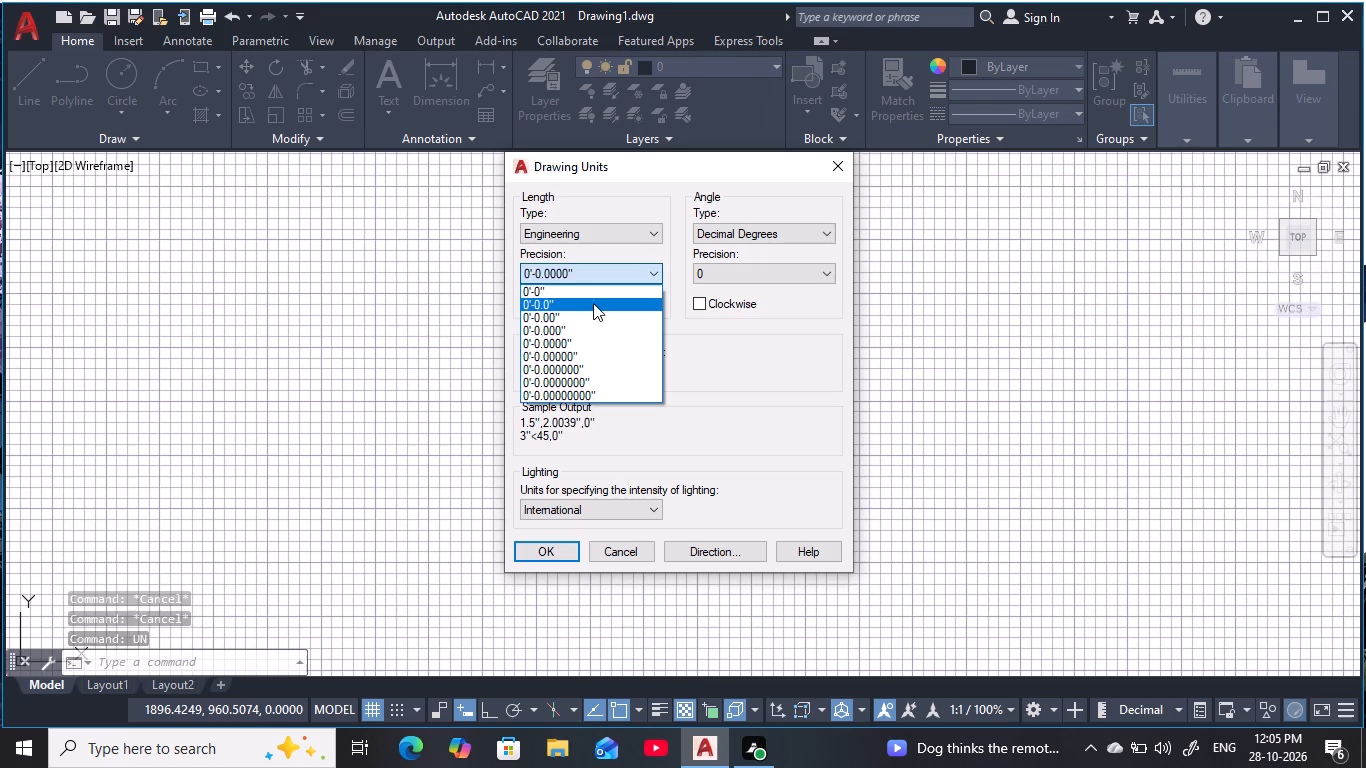
{"action": "left_click", "coordinate": [593, 294]}
{"action": "left_click", "coordinate": [580, 369]}
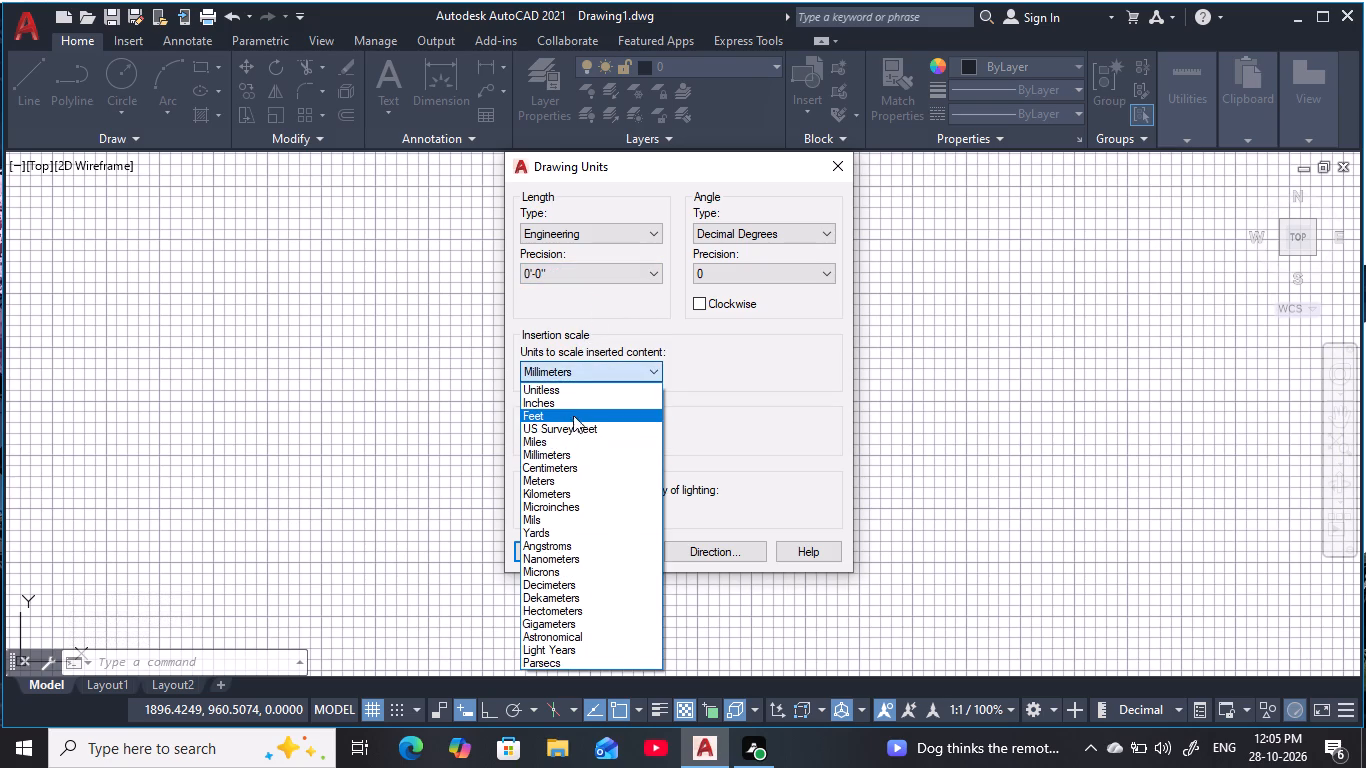
{"action": "left_click", "coordinate": [574, 411]}
{"action": "left_click", "coordinate": [588, 368]}
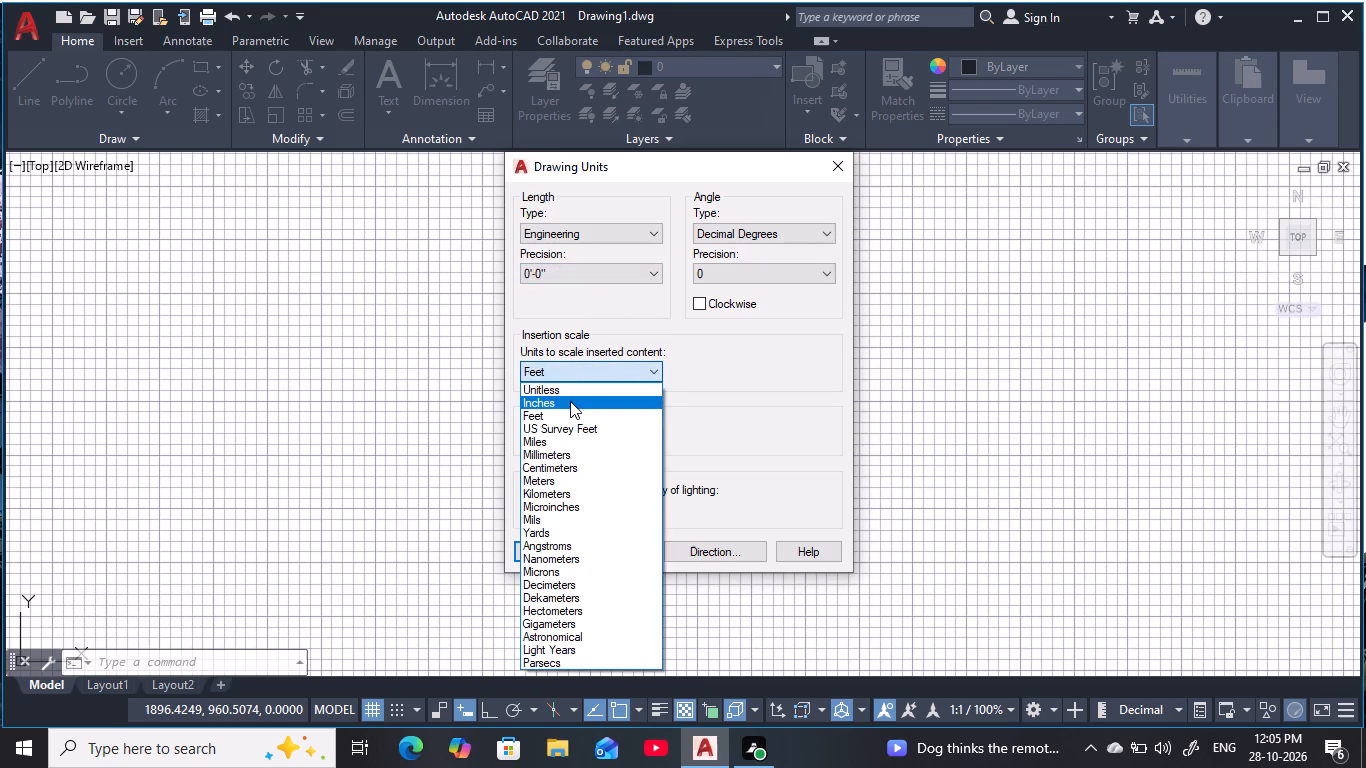
{"action": "left_click", "coordinate": [570, 401]}
{"action": "left_click", "coordinate": [531, 548]}
{"action": "key", "text": "Escape"}
{"action": "key", "text": "Escape"}
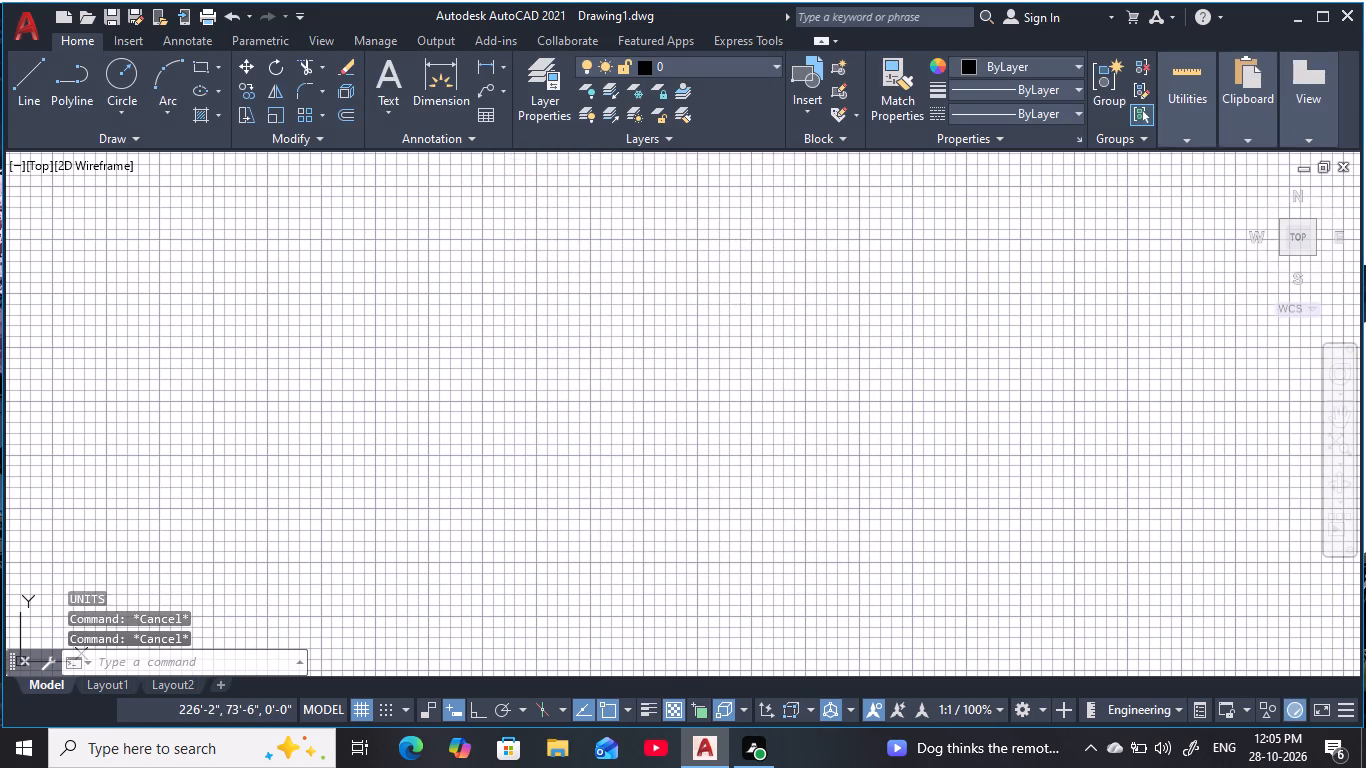
{"action": "key", "text": "Escape"}
{"action": "key", "text": "Escape"}
Modify the ISO-25 dimension style's primary units to Engineering format with 0'-0" precision.
{"action": "type", "text": "d"}
{"action": "key", "text": "space"}
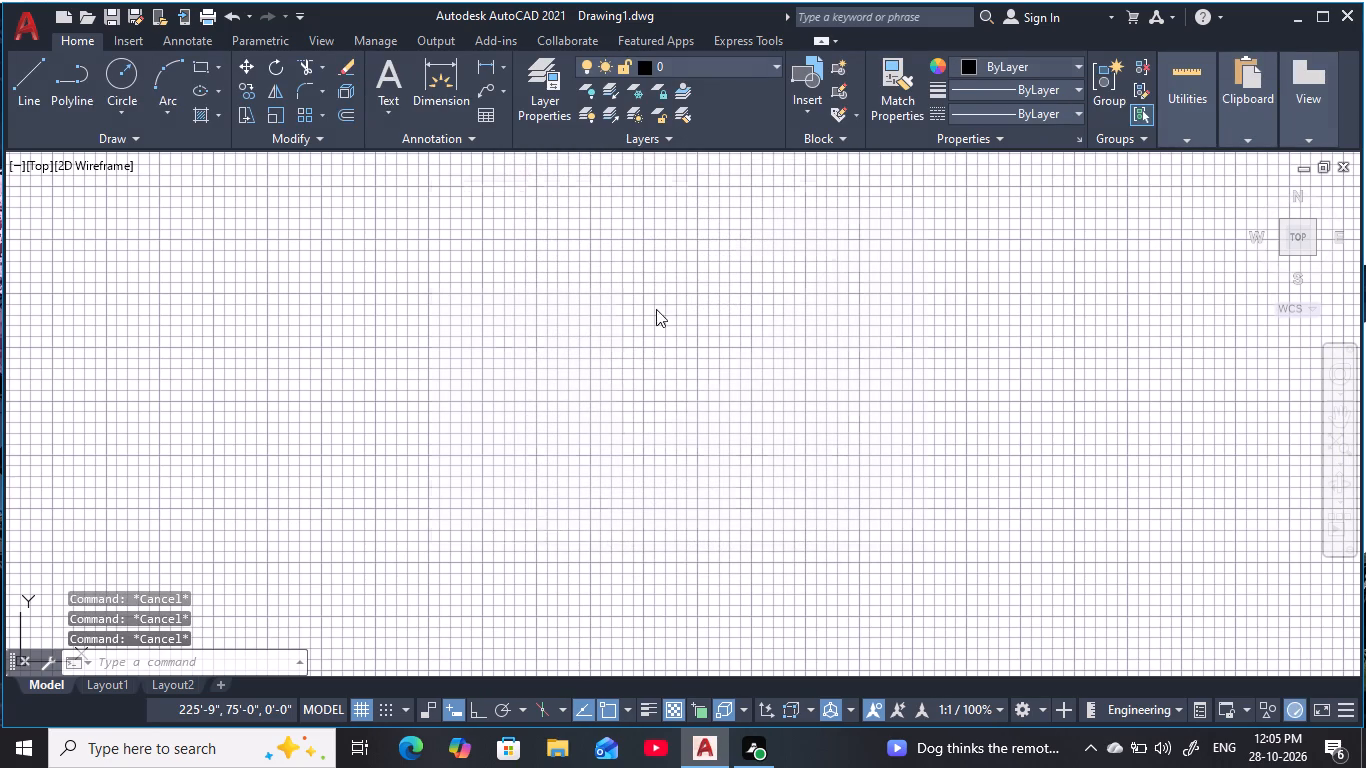
{"action": "left_click", "coordinate": [882, 330]}
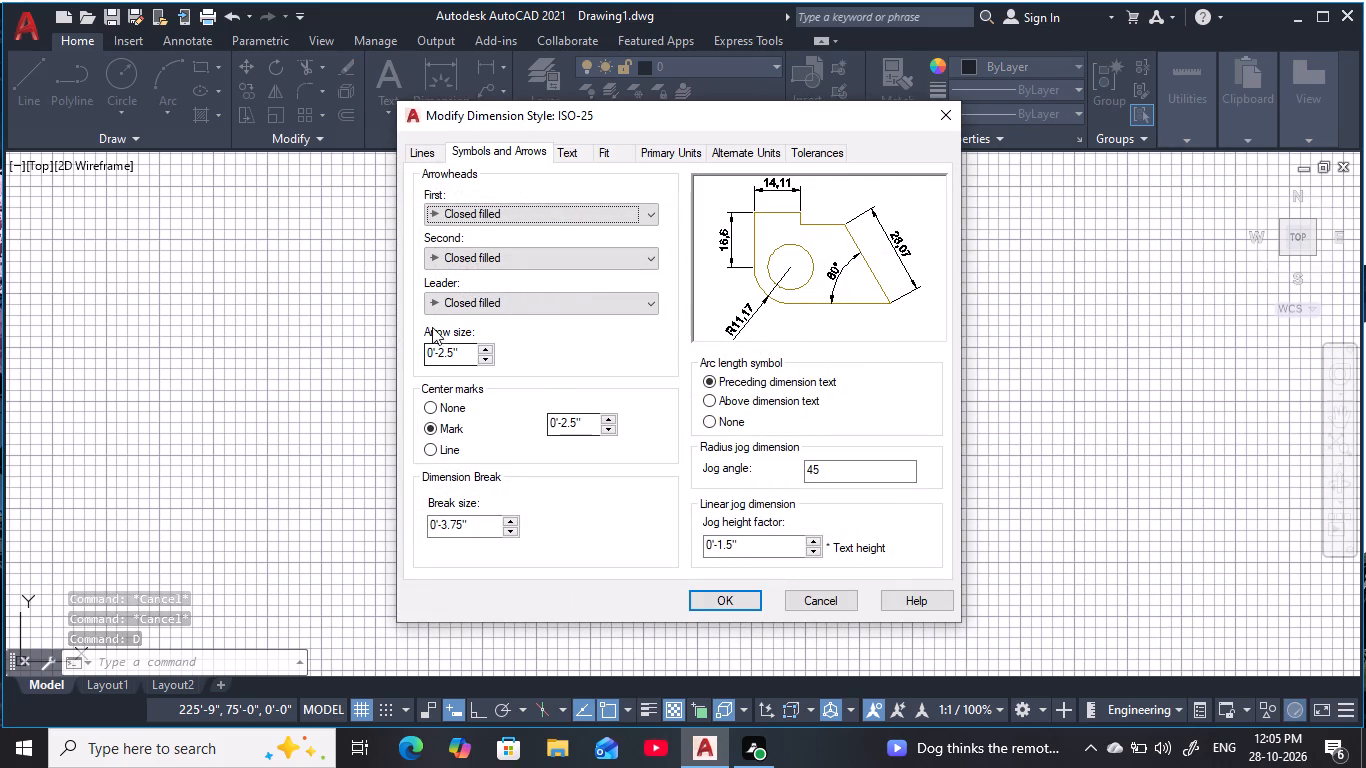
{"action": "left_click", "coordinate": [652, 159]}
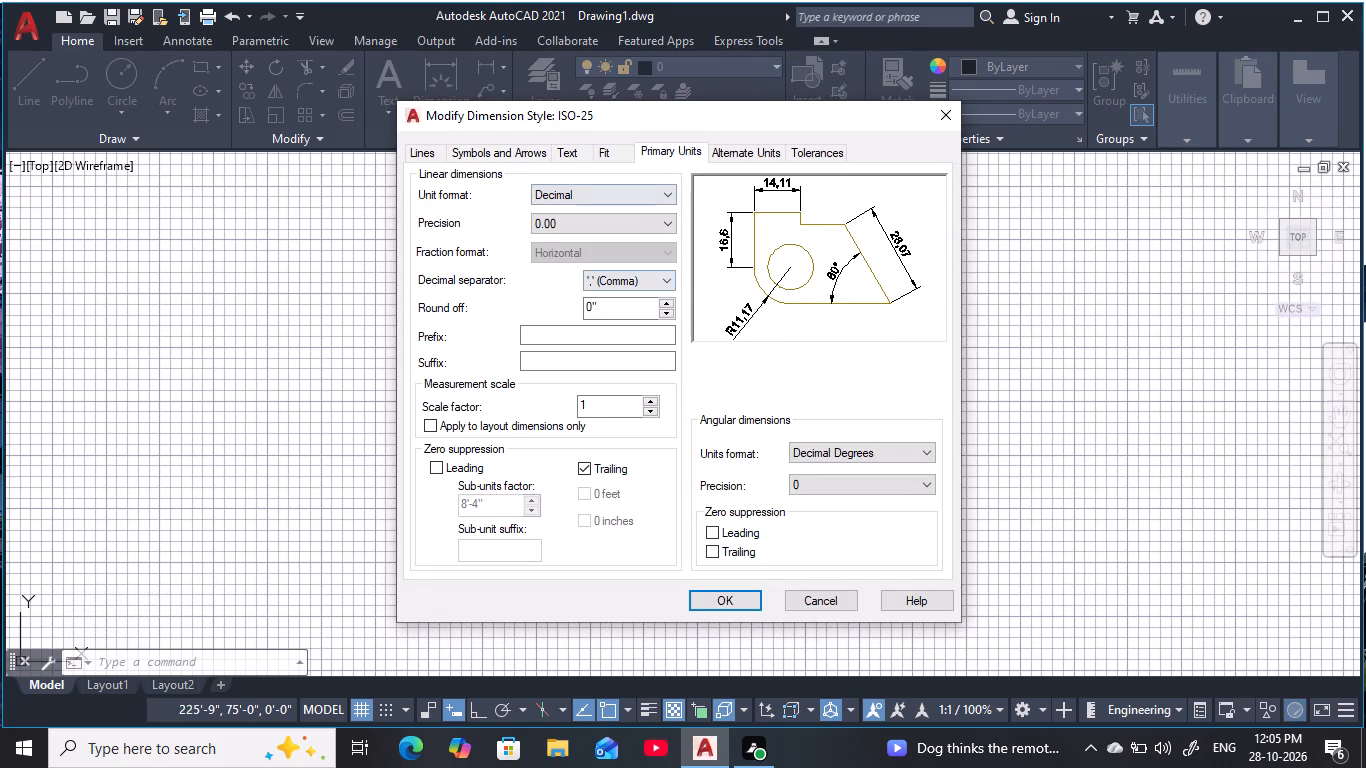
{"action": "left_click", "coordinate": [582, 196]}
{"action": "left_click", "coordinate": [602, 239]}
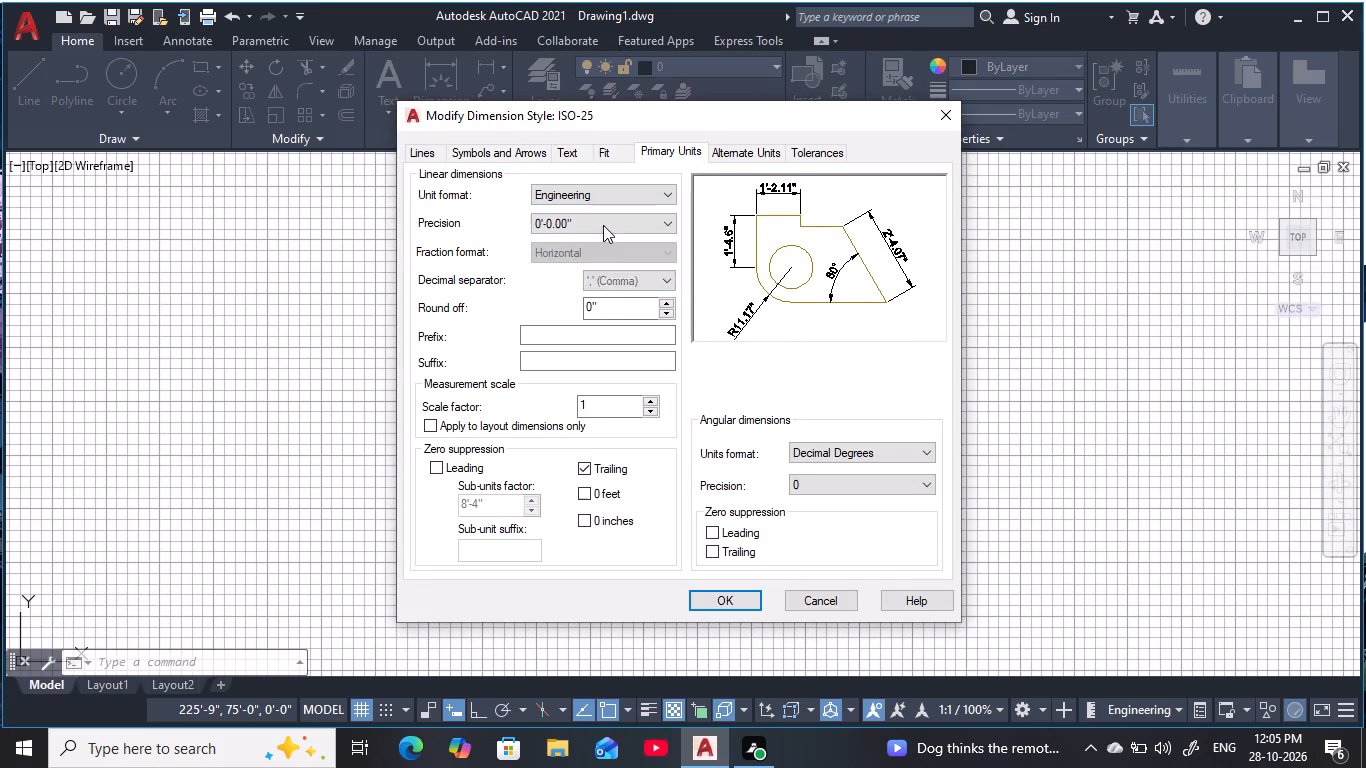
{"action": "left_click", "coordinate": [603, 225]}
{"action": "left_click", "coordinate": [602, 242]}
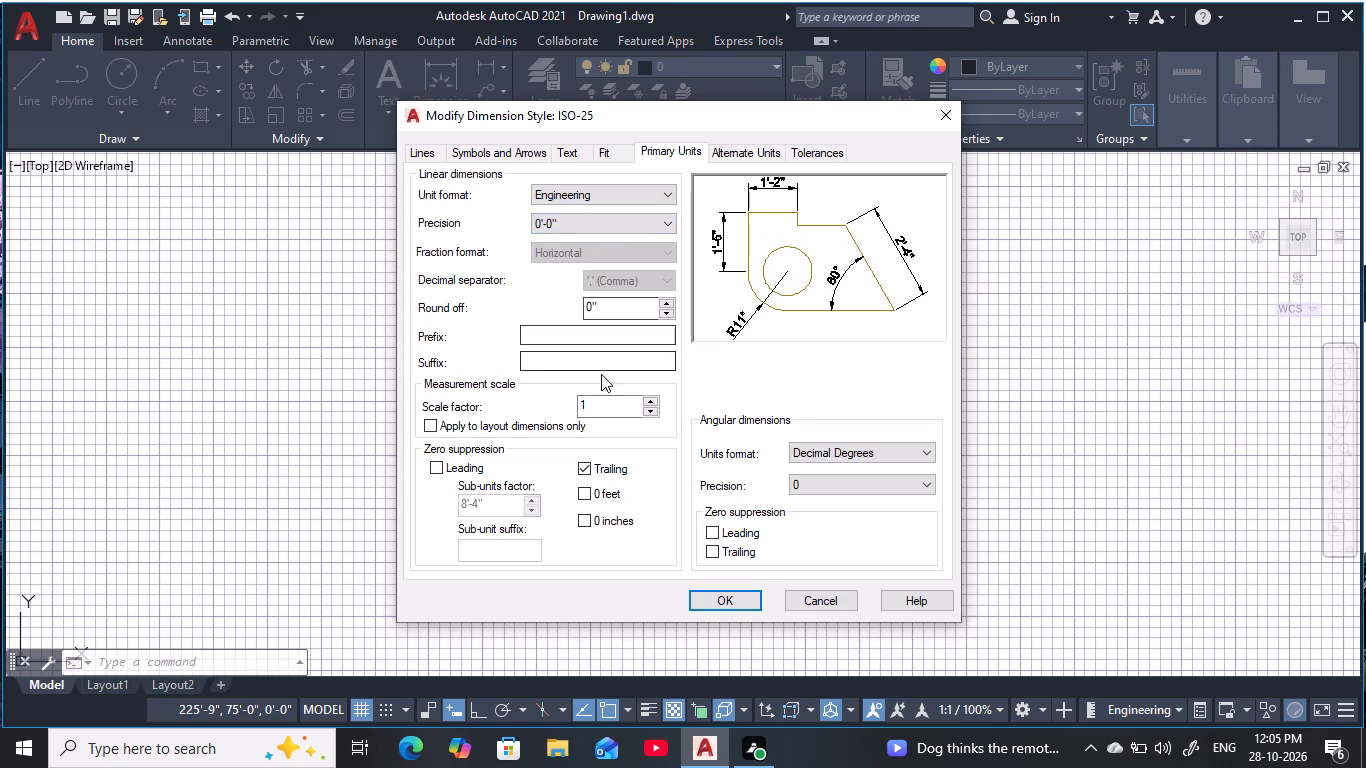
Set the ISO-25 style's text height to 9" and arrow size to 4.5", and accept the style changes.
{"action": "left_click", "coordinate": [570, 149]}
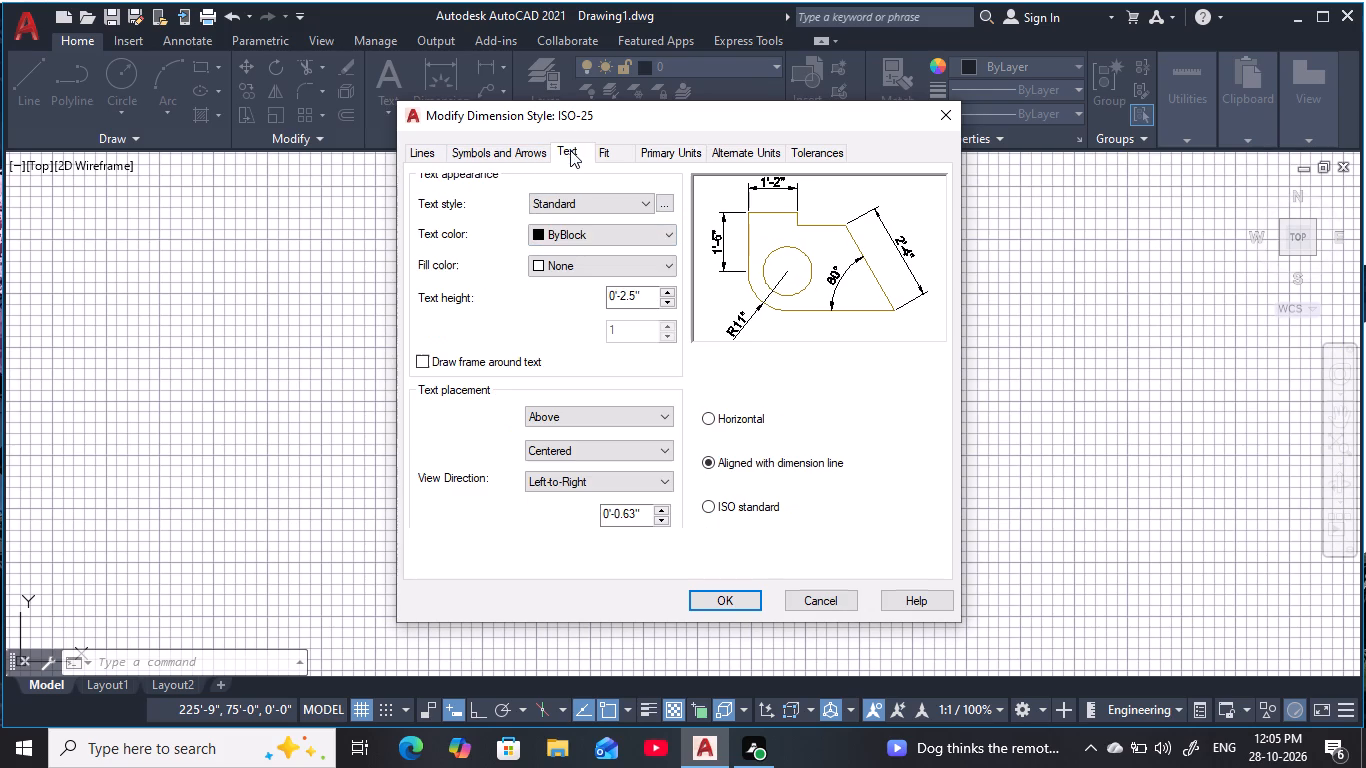
{"action": "left_click_drag", "start_coordinate": [638, 292], "coordinate": [515, 277]}
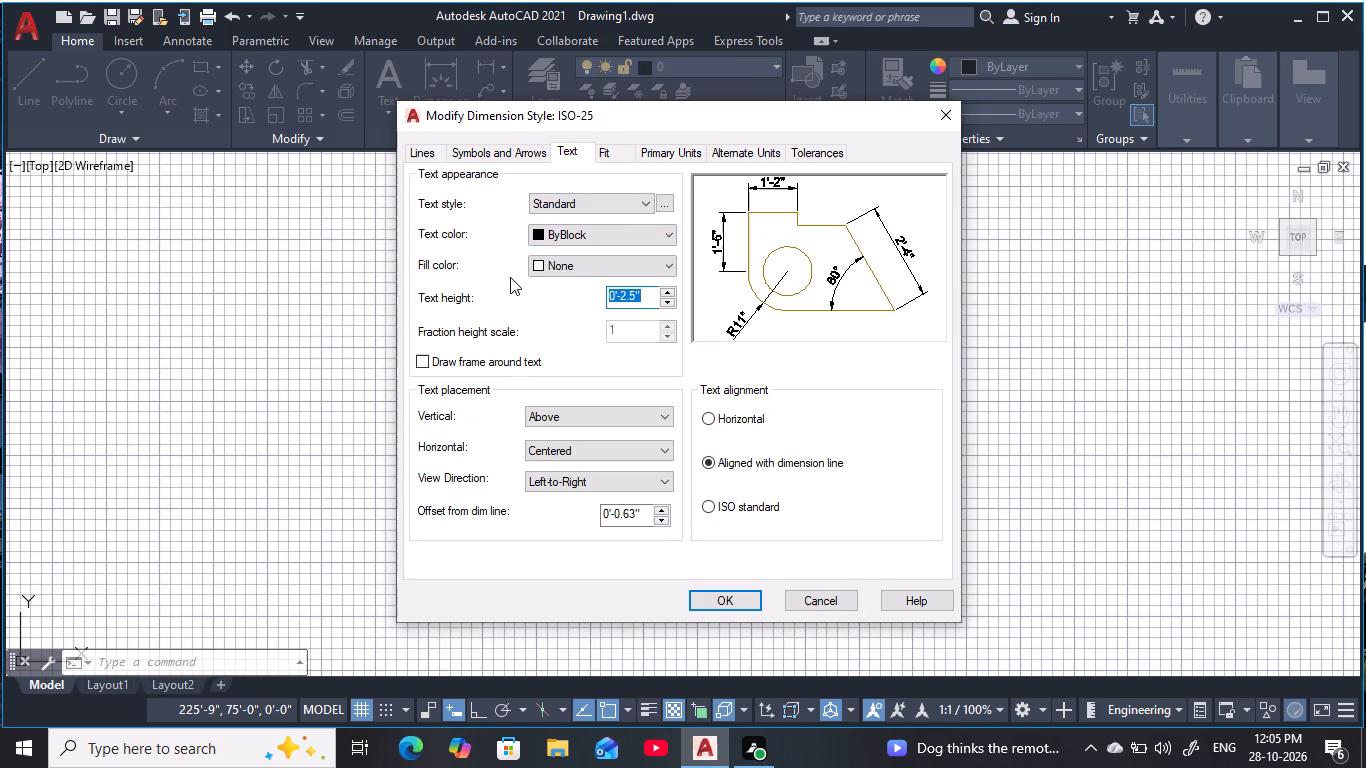
{"action": "key", "text": "9"}
{"action": "left_click", "coordinate": [510, 153]}
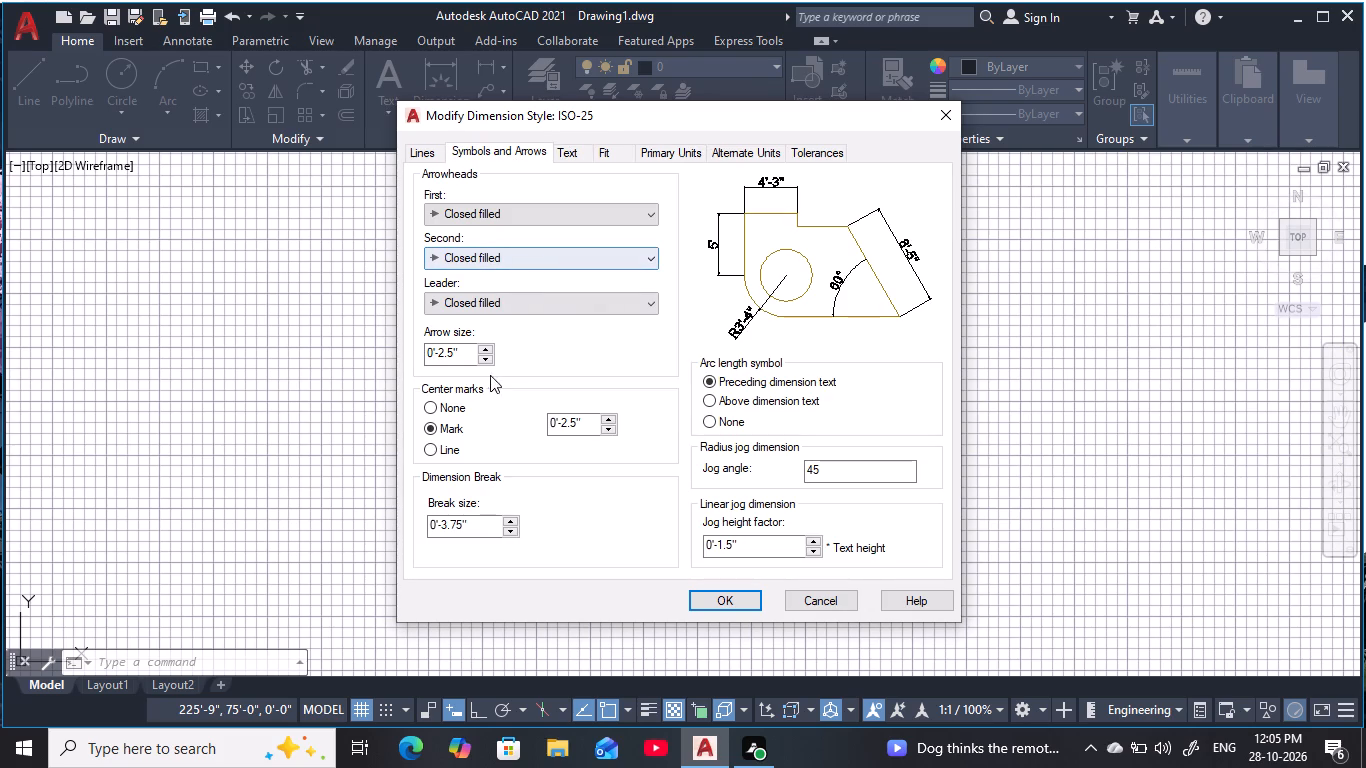
{"action": "left_click_drag", "start_coordinate": [469, 357], "coordinate": [353, 358]}
{"action": "key", "text": "4"}
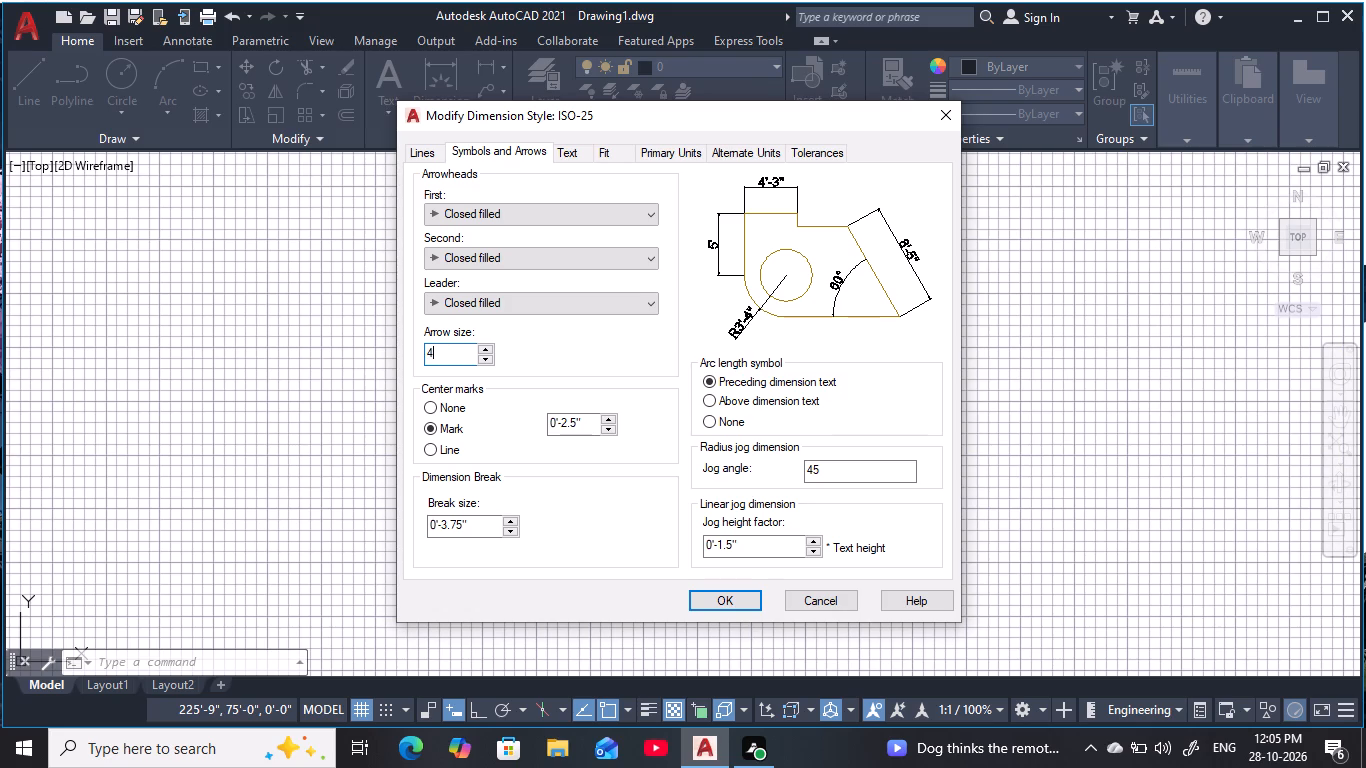
{"action": "type", "text": ".5"}
{"action": "key", "text": "Return"}
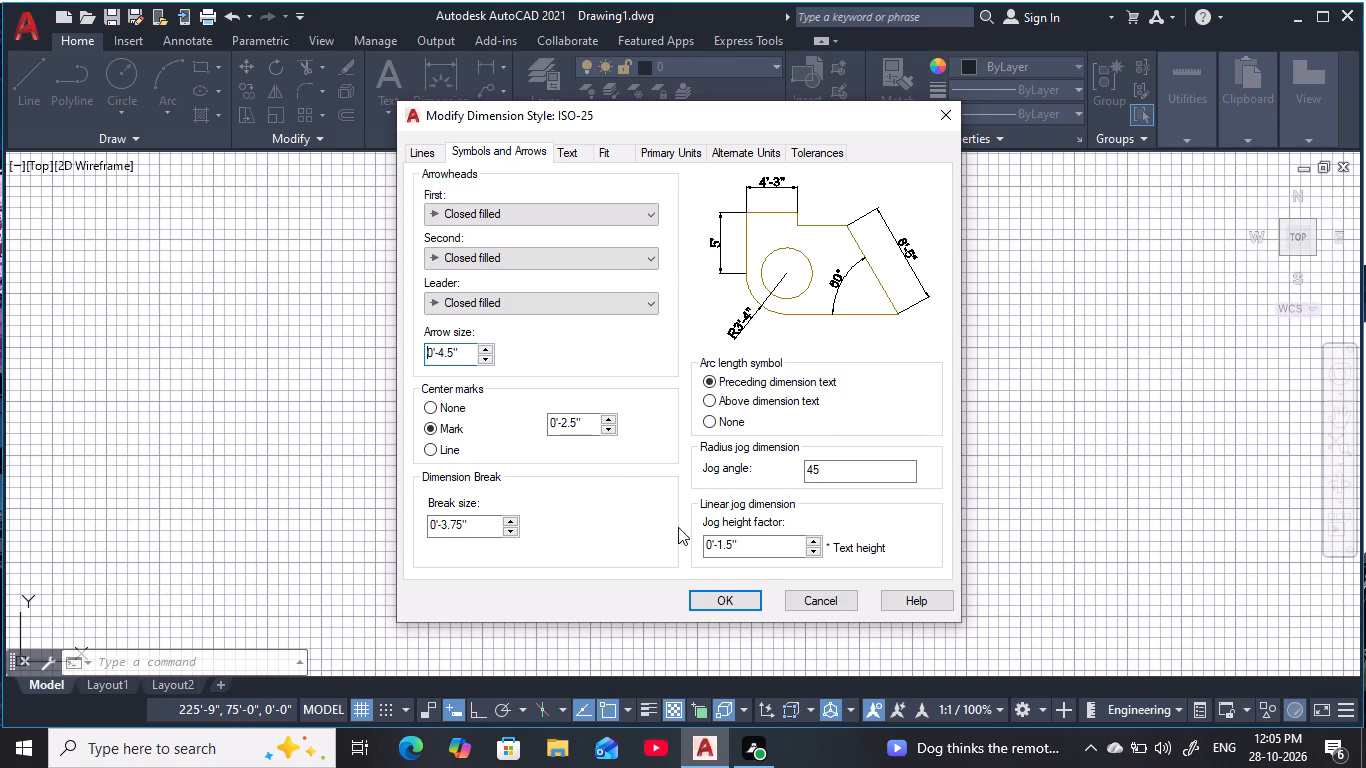
{"action": "left_click", "coordinate": [720, 599]}
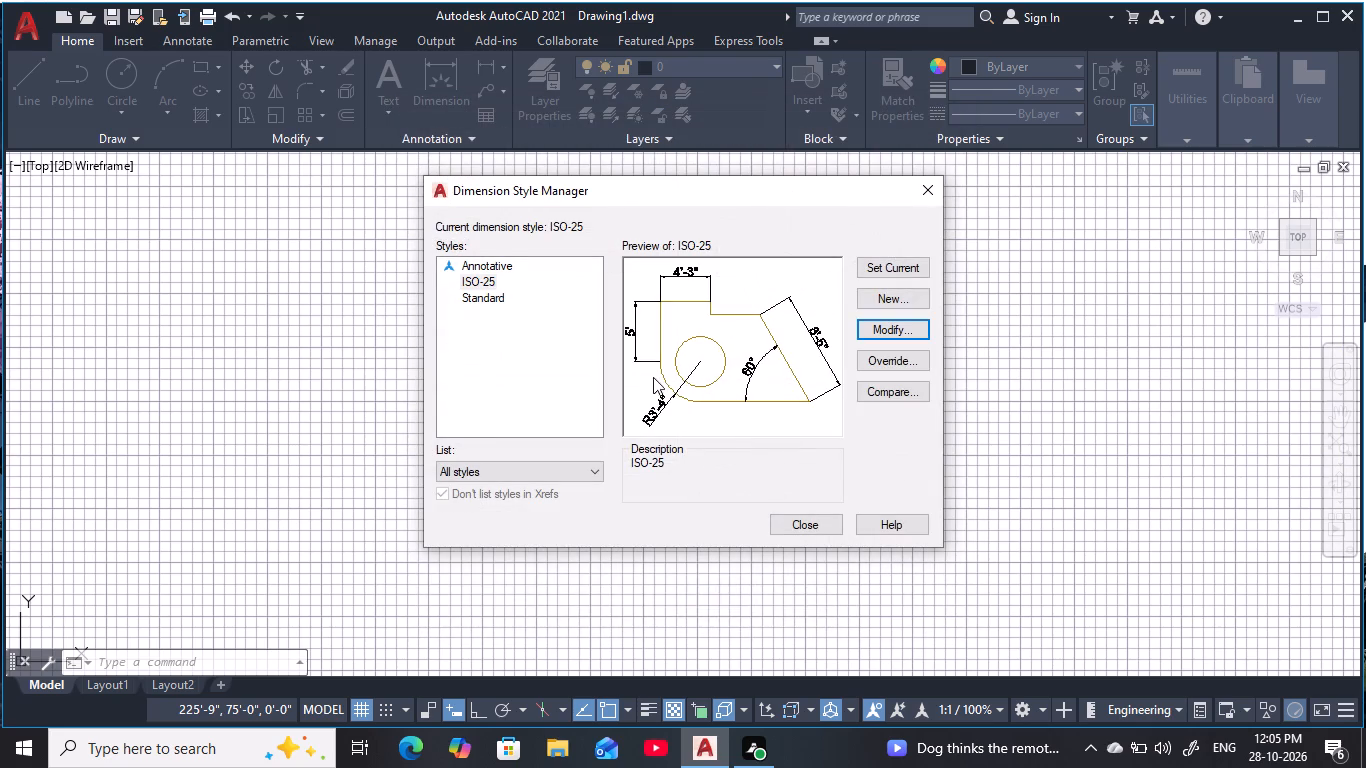
Make ISO-25 the current dimension style and close the Dimension Style Manager.
{"action": "left_click", "coordinate": [907, 272]}
{"action": "left_click", "coordinate": [803, 546]}
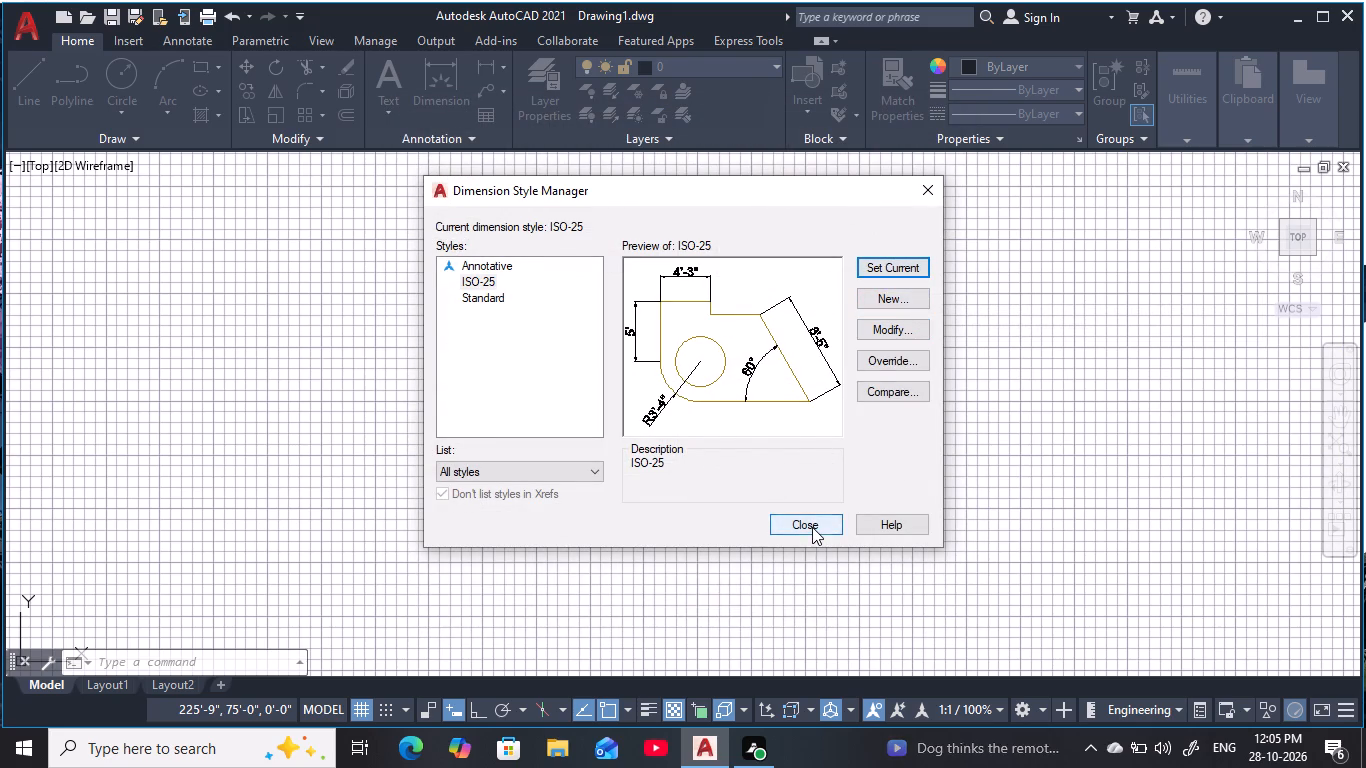
{"action": "left_click", "coordinate": [812, 527]}
{"action": "key", "text": "Escape"}
{"action": "key", "text": "Escape"}
{"action": "key", "text": "Escape"}
{"action": "key", "text": "Escape"}
{"action": "key", "text": "Escape"}
{"action": "key", "text": "Escape"}
Turn off the drawing grid display.
{"action": "key", "text": "F7"}
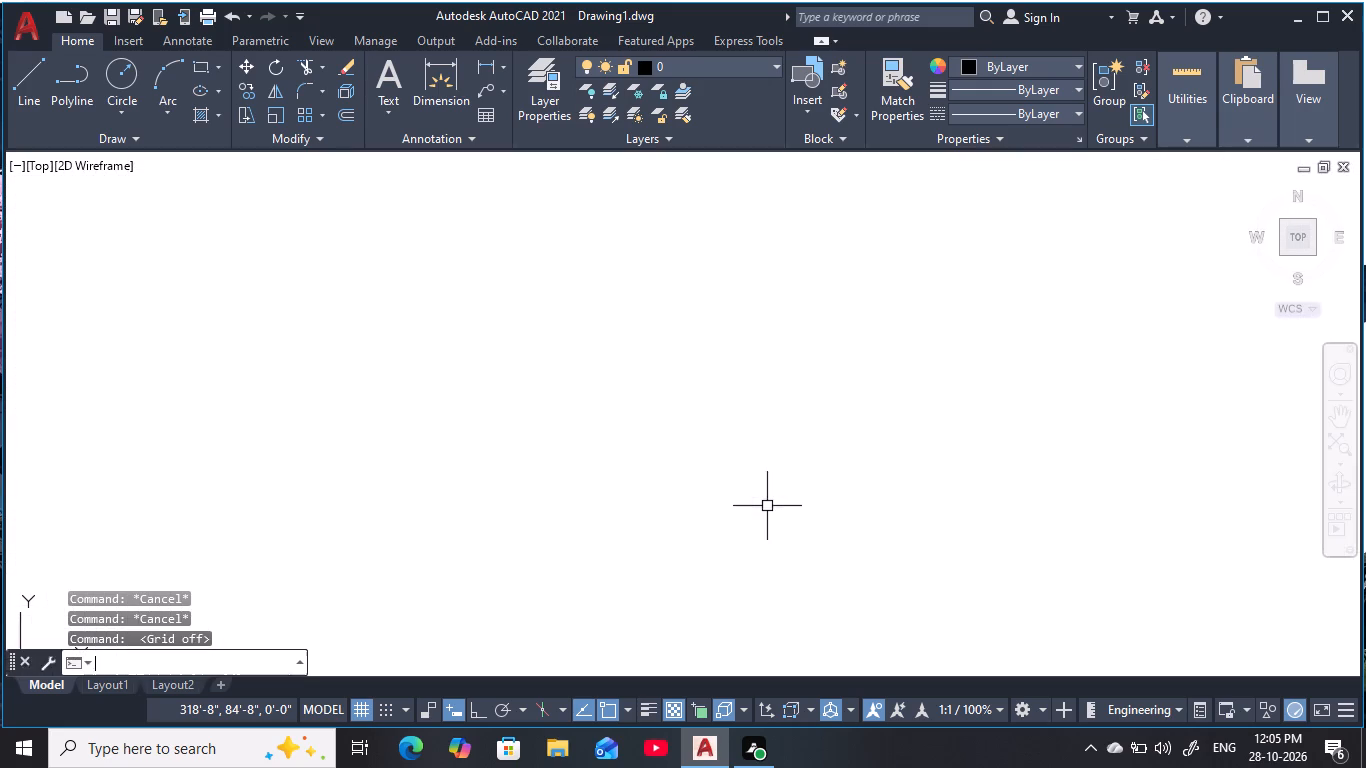
{"action": "key", "text": "Escape"}
{"action": "key", "text": "Escape"}
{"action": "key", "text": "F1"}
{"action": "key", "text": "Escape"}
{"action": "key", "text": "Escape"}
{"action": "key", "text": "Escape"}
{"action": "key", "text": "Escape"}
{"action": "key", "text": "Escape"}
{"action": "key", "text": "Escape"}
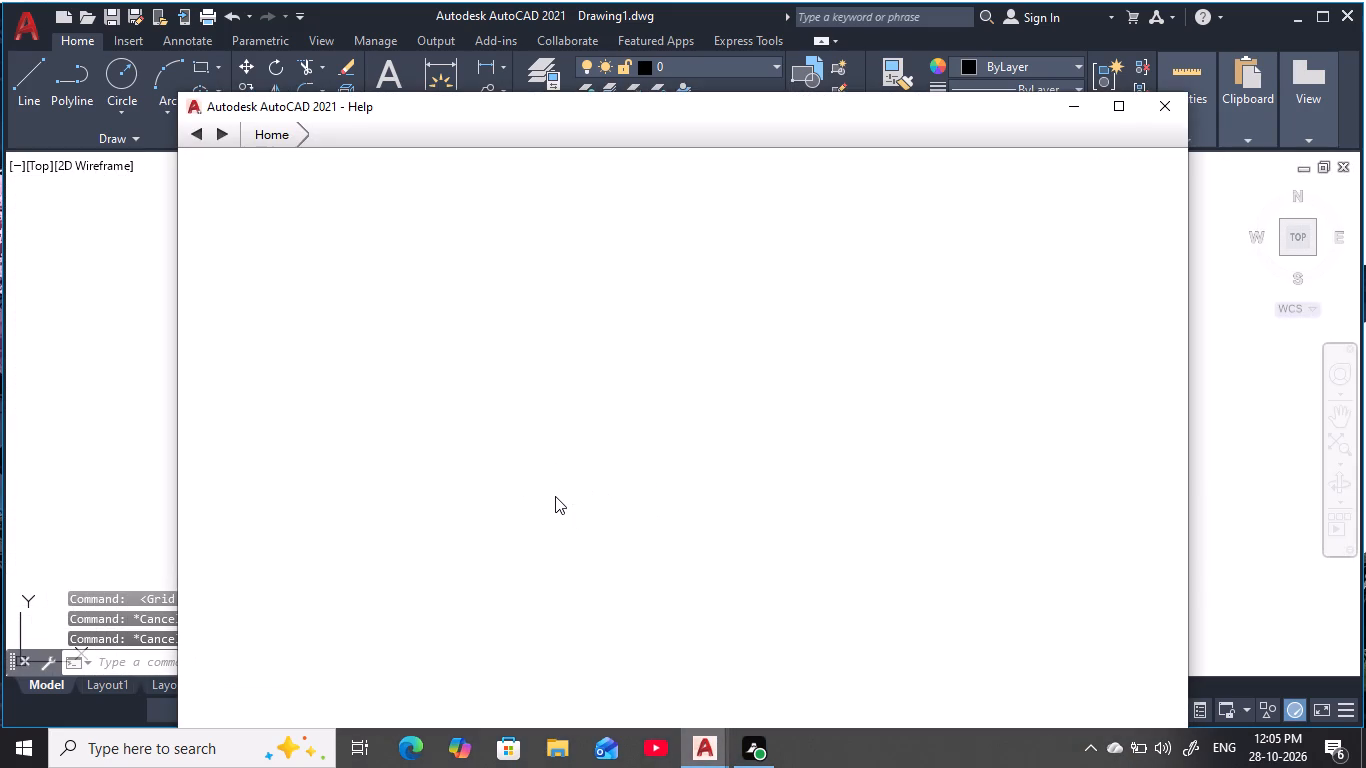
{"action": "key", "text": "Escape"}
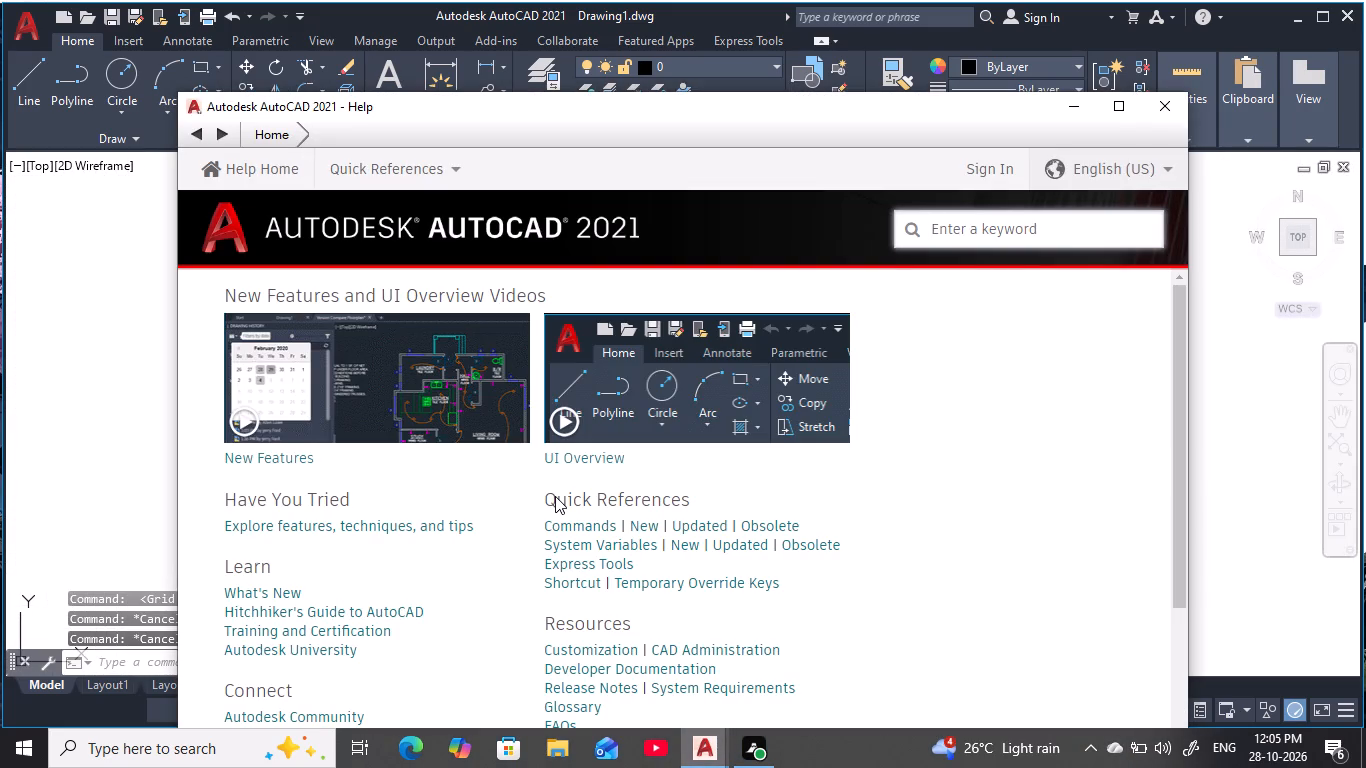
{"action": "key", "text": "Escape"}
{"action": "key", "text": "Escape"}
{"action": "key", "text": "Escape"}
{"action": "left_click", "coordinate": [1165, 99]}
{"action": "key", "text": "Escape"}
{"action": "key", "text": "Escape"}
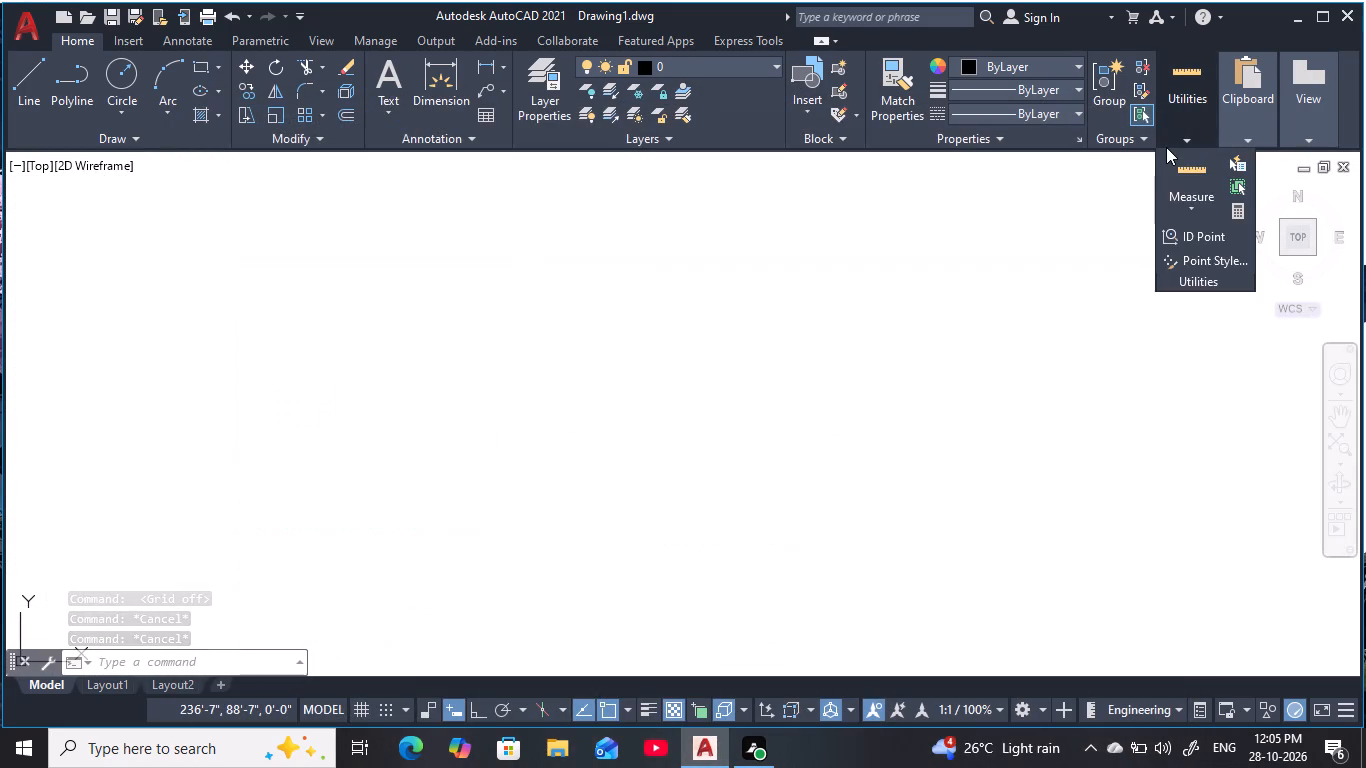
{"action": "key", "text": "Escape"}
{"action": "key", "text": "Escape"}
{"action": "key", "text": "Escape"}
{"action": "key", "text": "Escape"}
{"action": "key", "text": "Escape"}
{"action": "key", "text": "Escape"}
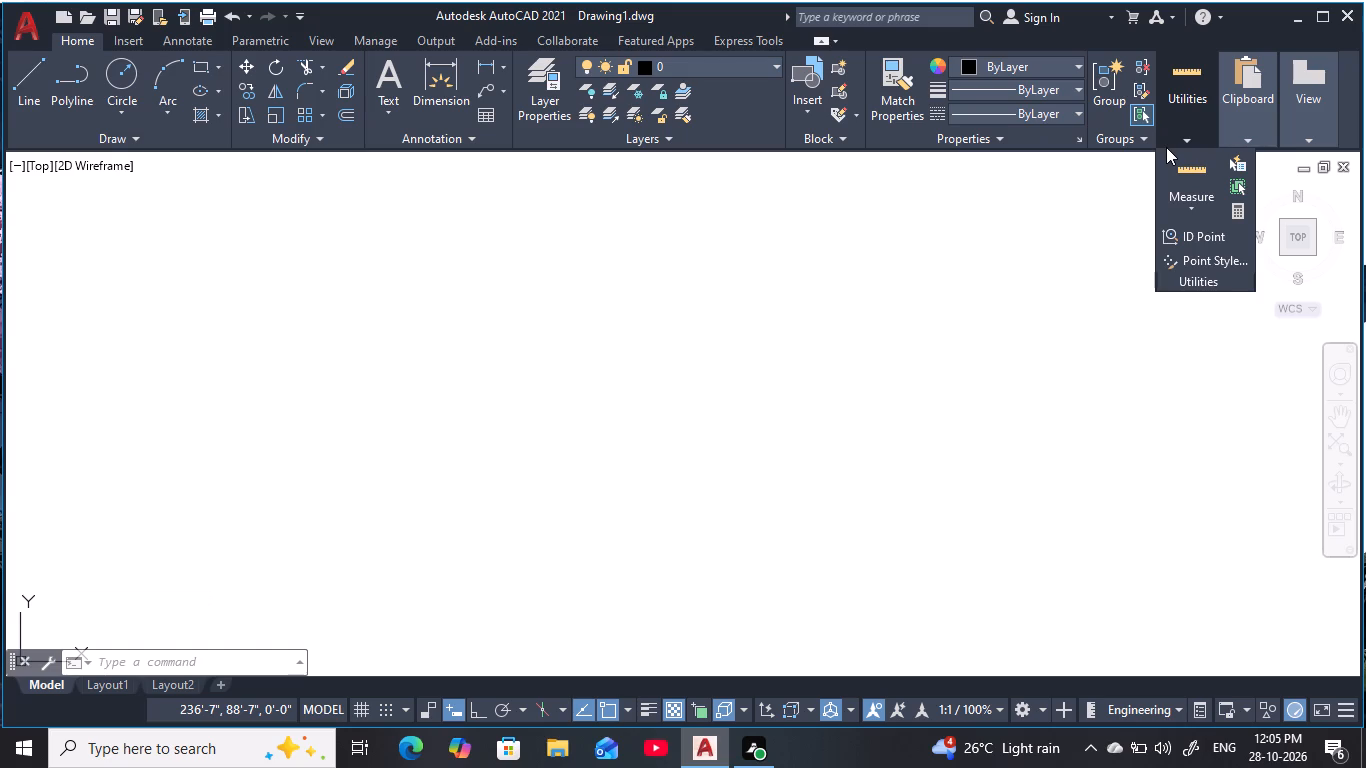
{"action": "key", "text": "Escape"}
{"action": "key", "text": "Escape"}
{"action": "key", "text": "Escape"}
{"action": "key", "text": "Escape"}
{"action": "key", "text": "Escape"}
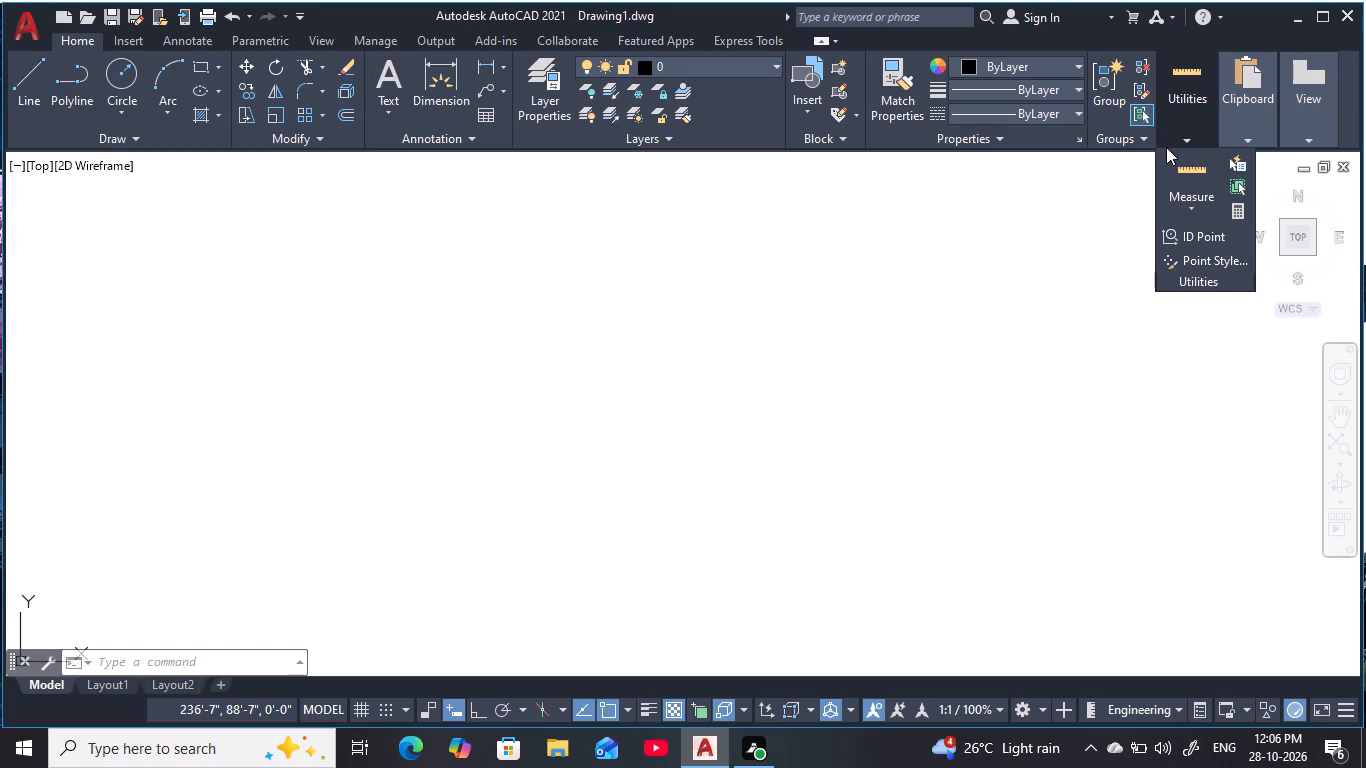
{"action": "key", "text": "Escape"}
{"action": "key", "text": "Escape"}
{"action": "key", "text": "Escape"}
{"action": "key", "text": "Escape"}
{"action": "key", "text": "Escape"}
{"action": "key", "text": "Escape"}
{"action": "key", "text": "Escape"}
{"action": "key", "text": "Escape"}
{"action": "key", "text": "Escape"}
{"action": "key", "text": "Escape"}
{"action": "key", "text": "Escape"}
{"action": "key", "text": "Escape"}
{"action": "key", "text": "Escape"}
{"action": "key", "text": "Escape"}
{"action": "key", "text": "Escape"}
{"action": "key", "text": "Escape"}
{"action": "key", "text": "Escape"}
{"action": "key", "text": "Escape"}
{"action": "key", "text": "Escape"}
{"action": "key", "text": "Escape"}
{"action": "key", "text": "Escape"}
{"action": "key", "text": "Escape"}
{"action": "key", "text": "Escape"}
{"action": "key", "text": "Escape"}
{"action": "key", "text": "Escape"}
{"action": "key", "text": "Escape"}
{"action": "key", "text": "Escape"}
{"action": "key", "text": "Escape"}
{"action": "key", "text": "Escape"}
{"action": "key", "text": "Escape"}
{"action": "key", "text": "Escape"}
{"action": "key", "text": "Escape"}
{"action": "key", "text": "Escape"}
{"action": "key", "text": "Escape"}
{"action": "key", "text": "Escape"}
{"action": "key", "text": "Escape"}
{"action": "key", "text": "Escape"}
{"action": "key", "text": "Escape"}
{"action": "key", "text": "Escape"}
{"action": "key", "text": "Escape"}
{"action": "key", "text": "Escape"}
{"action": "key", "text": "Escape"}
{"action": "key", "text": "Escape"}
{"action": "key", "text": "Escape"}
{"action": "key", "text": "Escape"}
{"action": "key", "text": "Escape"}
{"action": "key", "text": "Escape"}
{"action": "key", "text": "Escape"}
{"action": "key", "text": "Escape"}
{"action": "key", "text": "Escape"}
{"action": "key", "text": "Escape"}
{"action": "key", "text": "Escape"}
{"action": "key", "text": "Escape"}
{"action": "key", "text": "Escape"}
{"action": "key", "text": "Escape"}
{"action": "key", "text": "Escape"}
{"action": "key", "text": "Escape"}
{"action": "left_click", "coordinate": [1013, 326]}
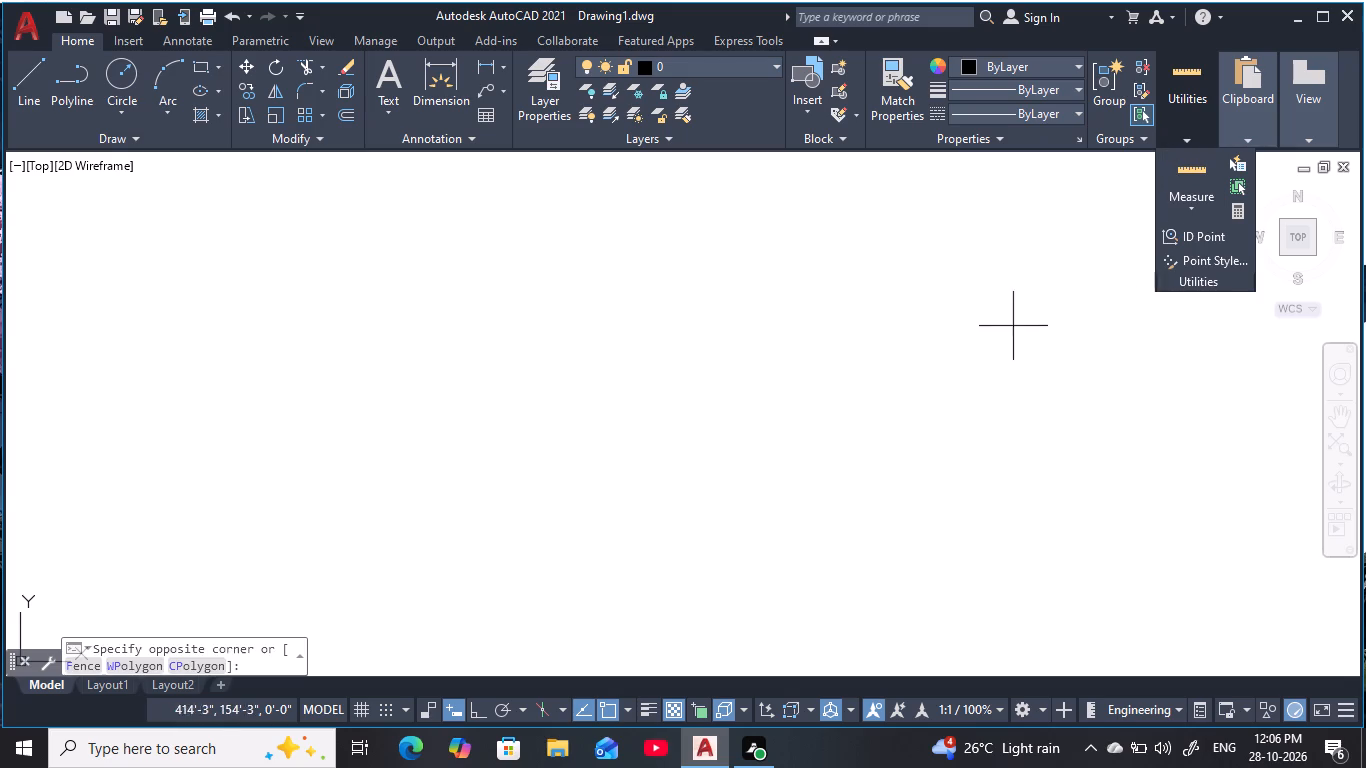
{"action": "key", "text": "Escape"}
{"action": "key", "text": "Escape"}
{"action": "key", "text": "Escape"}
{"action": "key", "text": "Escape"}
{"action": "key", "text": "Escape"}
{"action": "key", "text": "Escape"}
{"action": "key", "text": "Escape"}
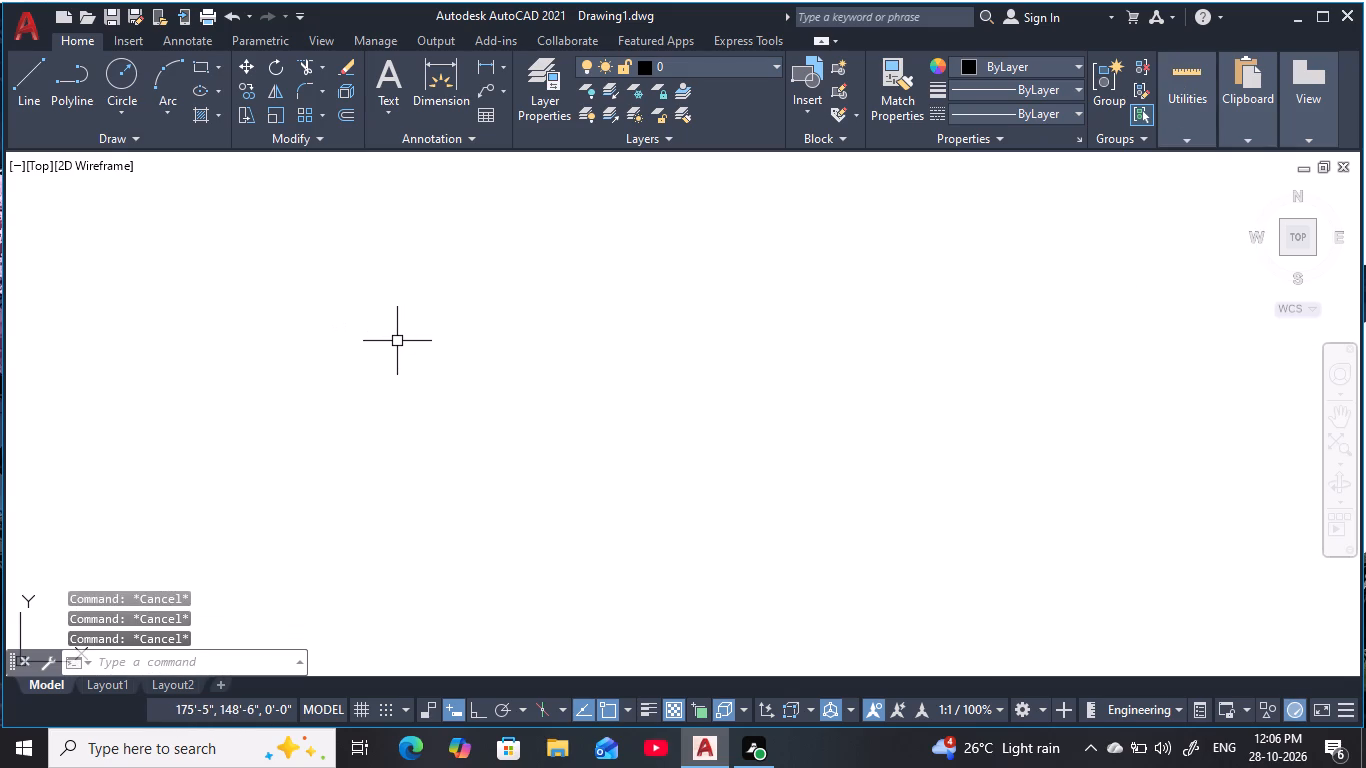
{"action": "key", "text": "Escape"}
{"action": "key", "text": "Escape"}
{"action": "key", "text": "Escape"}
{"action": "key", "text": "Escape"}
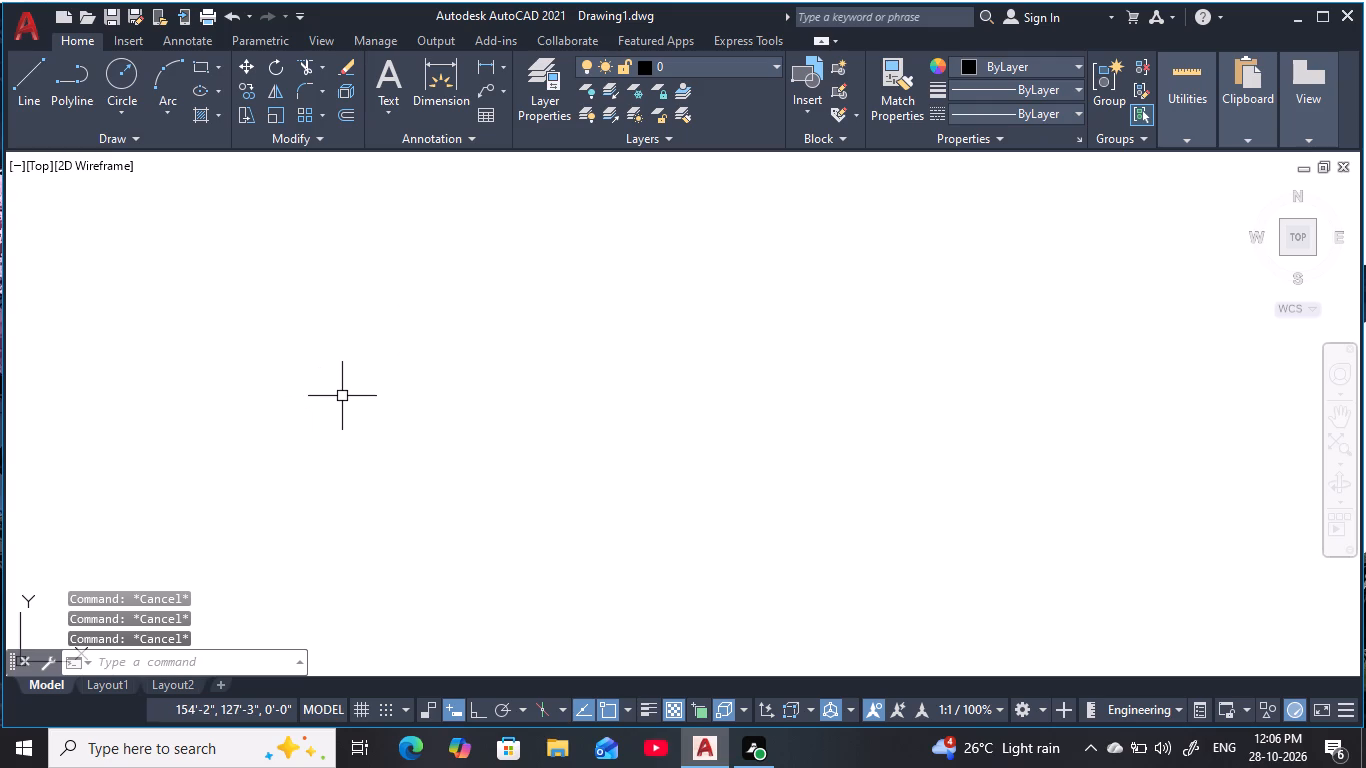
Draw a vertical construction line (XLINE) through a point at about X = 181'-8".
{"action": "type", "text": "xl"}
{"action": "key", "text": "space"}
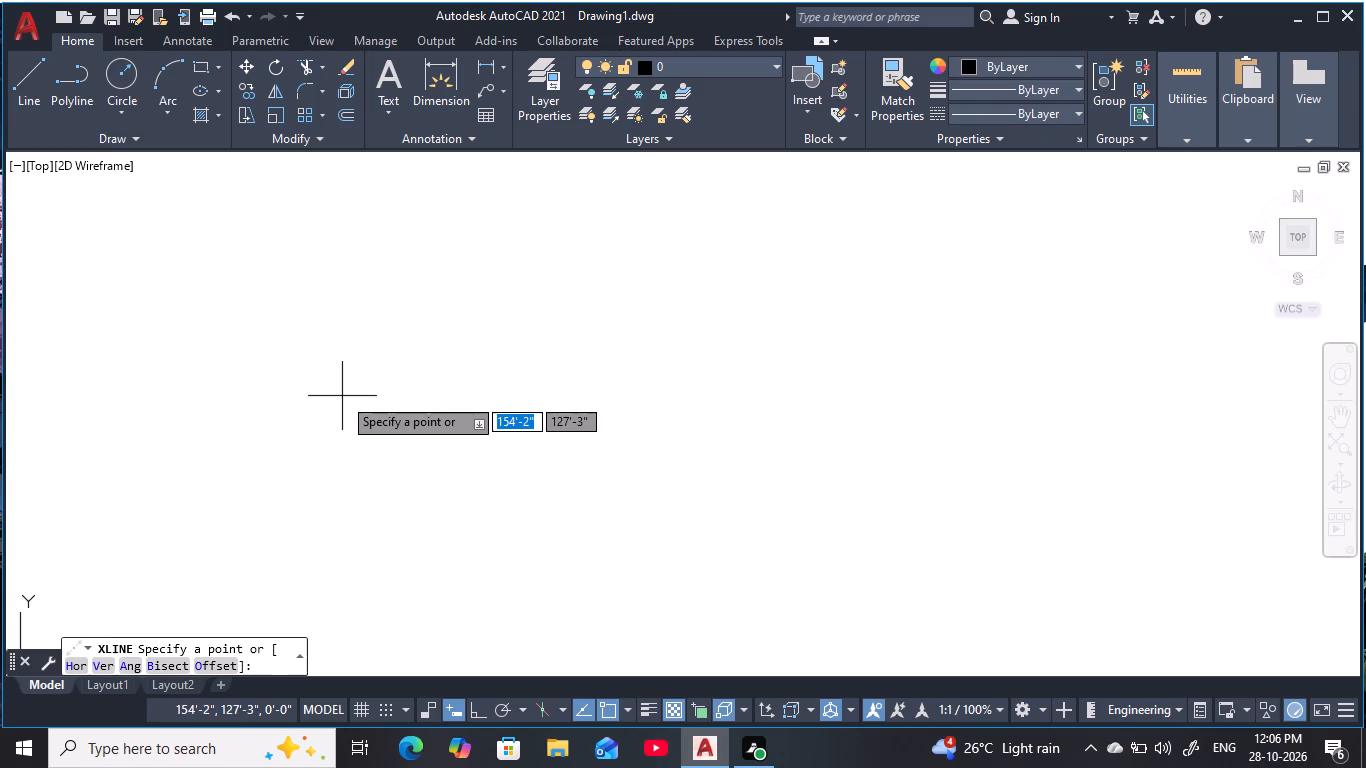
{"action": "type", "text": "v"}
{"action": "key", "text": "space"}
{"action": "left_click", "coordinate": [413, 495]}
{"action": "key", "text": "Escape"}
{"action": "key", "text": "Escape"}
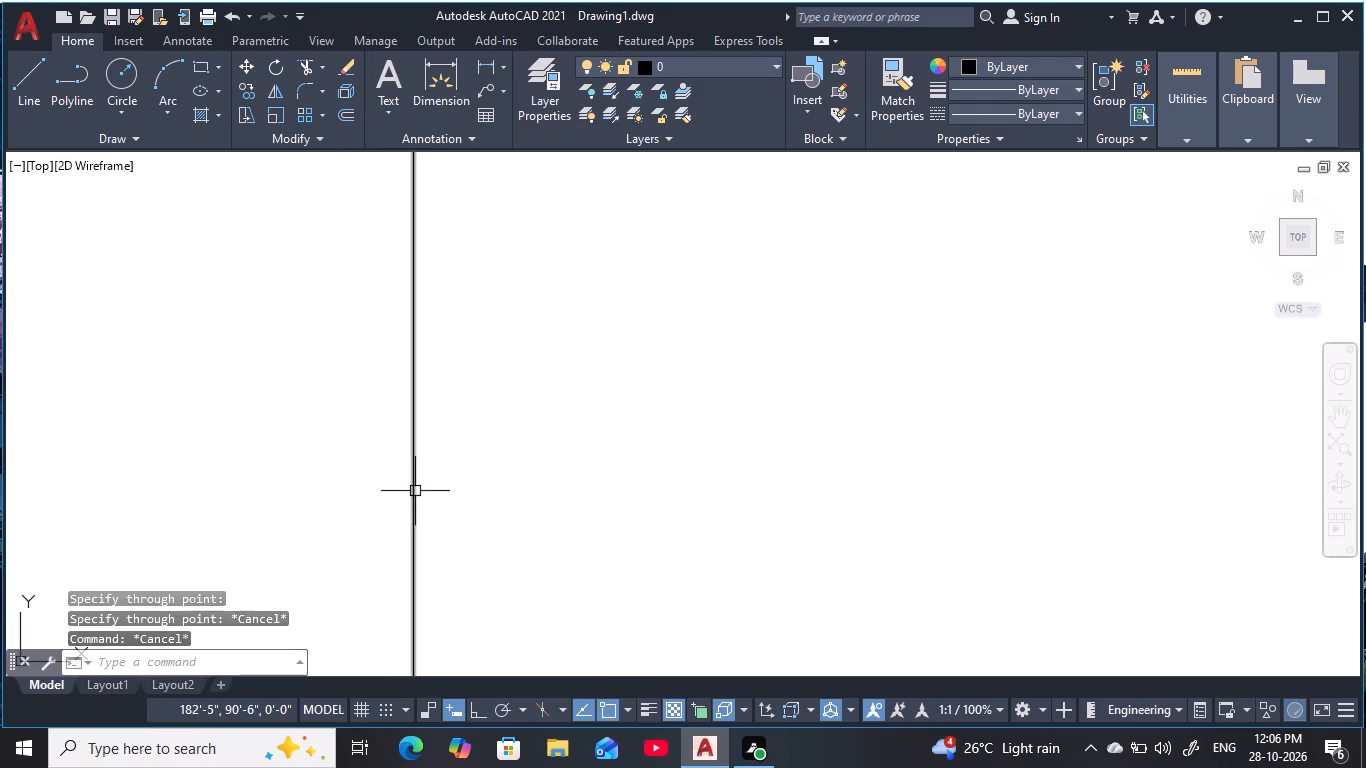
{"action": "key", "text": "Escape"}
{"action": "key", "text": "Escape"}
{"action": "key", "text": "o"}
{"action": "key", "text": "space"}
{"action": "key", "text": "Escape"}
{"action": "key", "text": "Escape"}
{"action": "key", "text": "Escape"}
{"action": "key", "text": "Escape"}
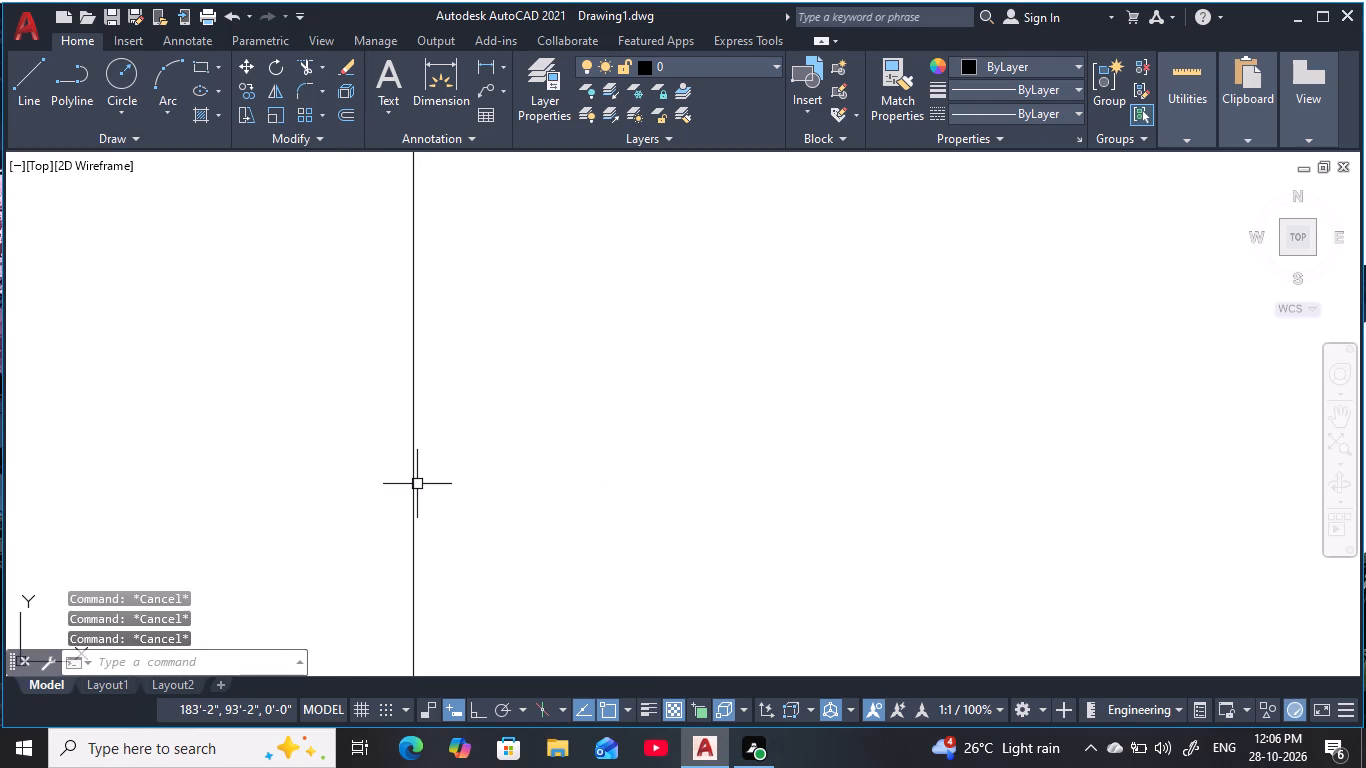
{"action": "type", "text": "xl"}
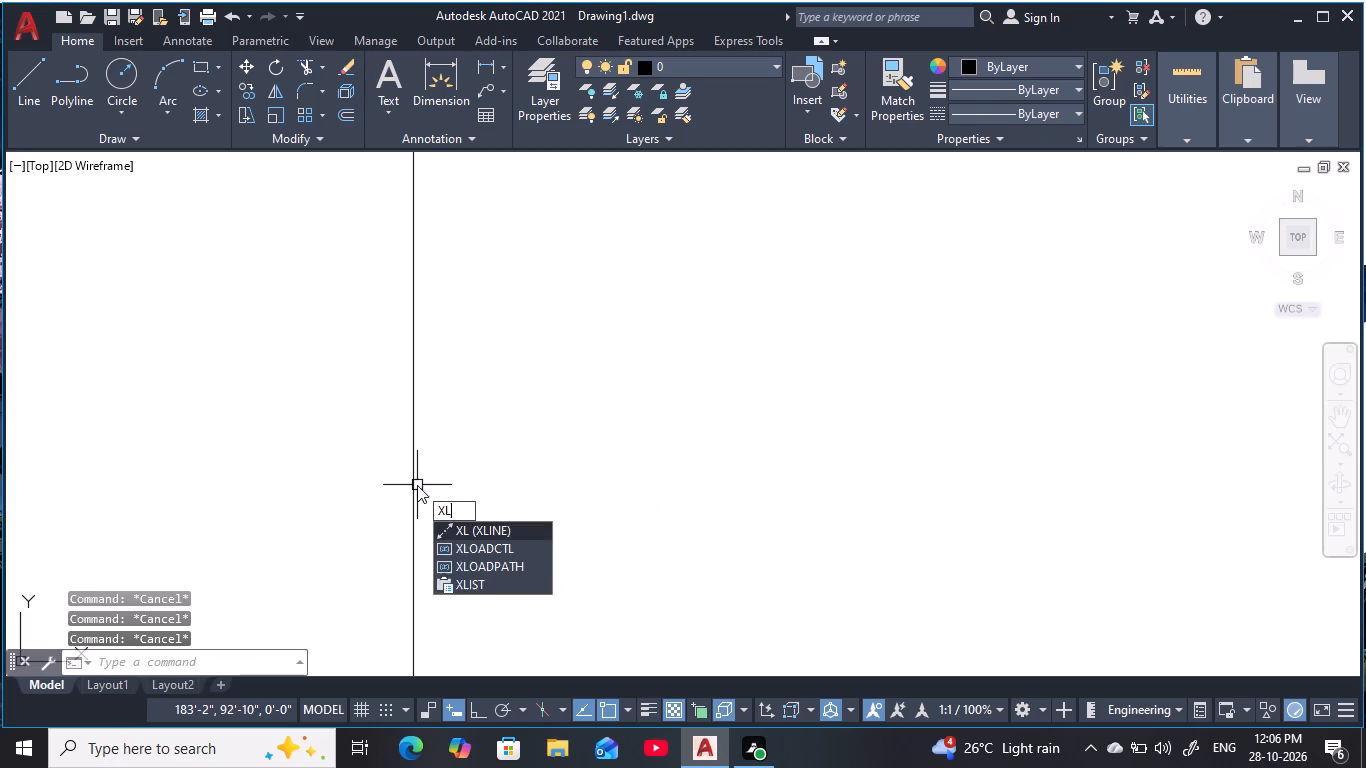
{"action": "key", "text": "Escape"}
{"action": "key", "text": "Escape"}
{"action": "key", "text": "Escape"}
Draw a horizontal construction line (XLINE) crossing the vertical one in the lower part of the drawing area.
{"action": "type", "text": "xl"}
{"action": "key", "text": "space"}
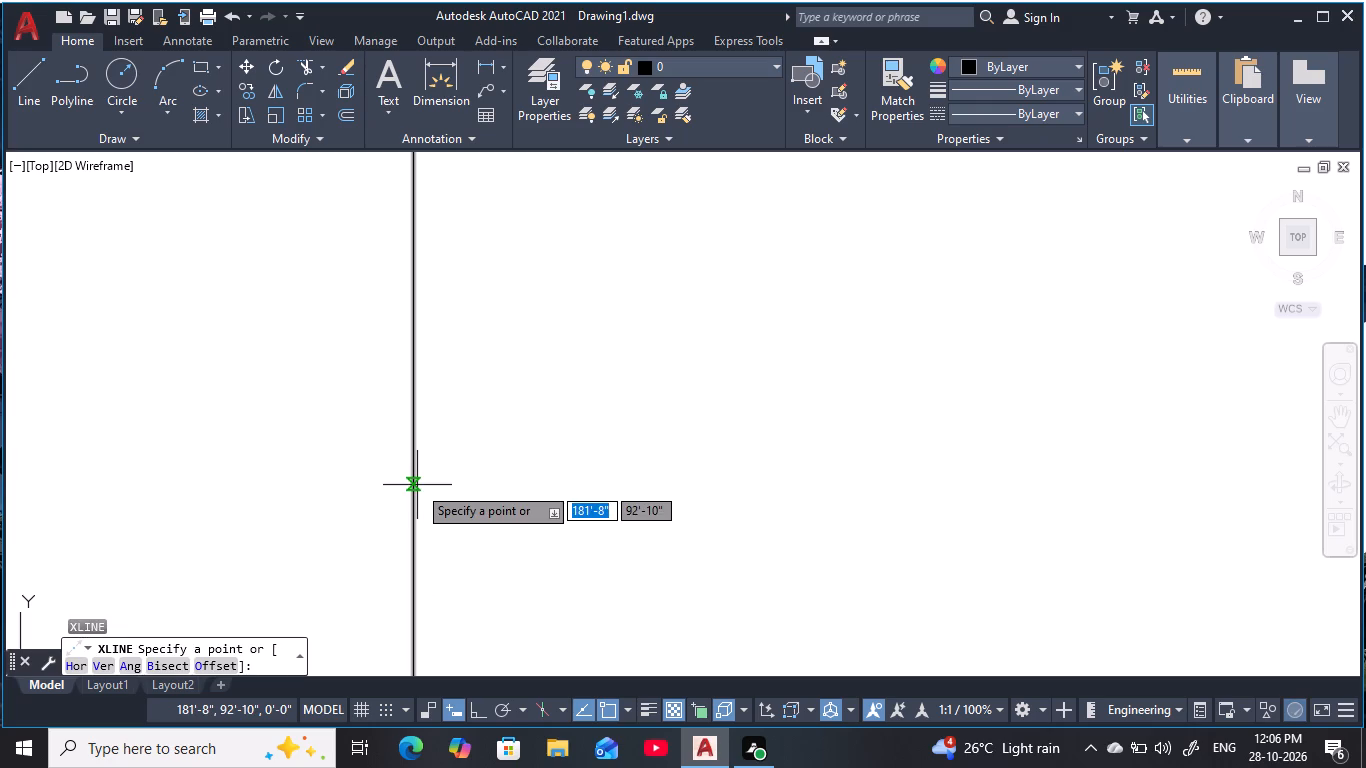
{"action": "type", "text": "h"}
{"action": "key", "text": "space"}
{"action": "left_click", "coordinate": [426, 610]}
{"action": "key", "text": "Escape"}
{"action": "key", "text": "Escape"}
{"action": "key", "text": "Escape"}
Offset the horizontal construction line 11'6" upward.
{"action": "middle_click_drag", "start_coordinate": [455, 526], "coordinate": [447, 503]}
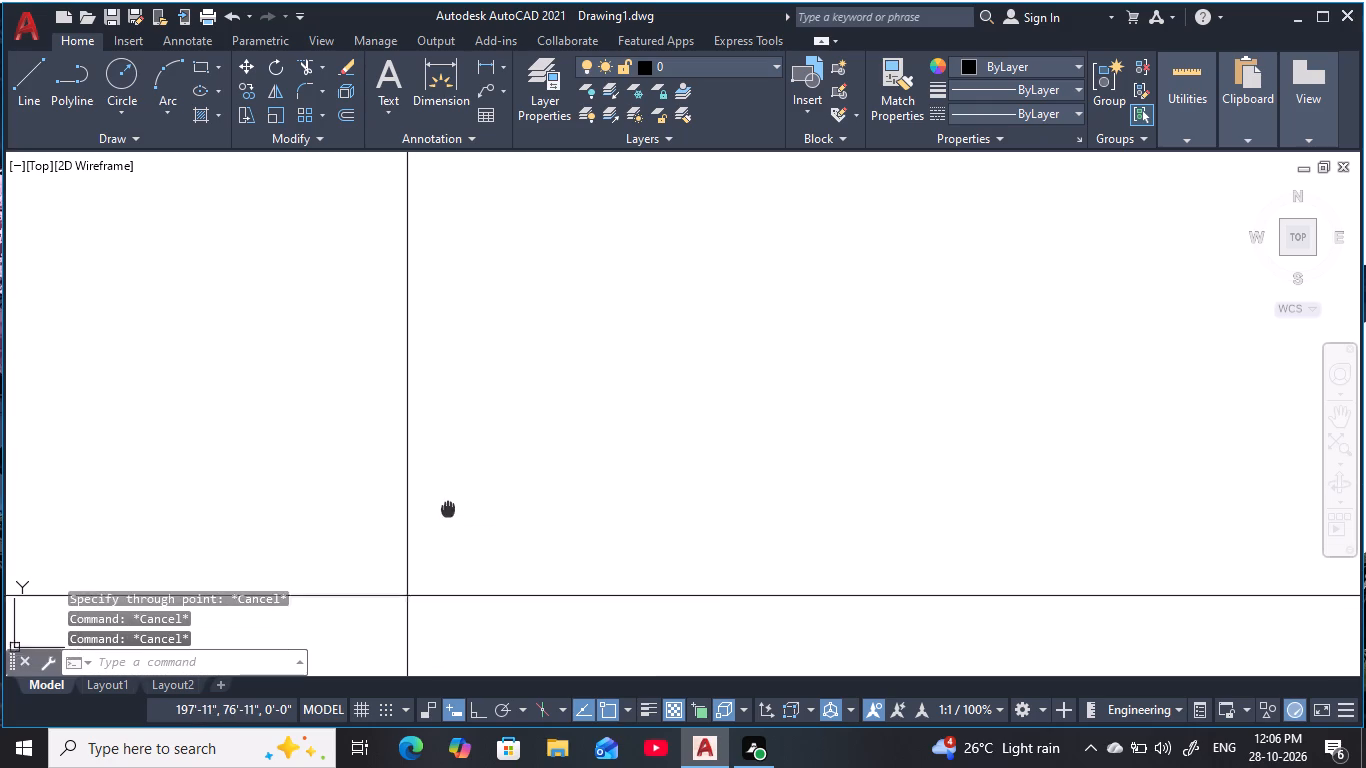
{"action": "middle_click_drag", "start_coordinate": [447, 503], "coordinate": [421, 459]}
{"action": "key", "text": "Escape"}
{"action": "key", "text": "Escape"}
{"action": "key", "text": "Escape"}
{"action": "key", "text": "Escape"}
{"action": "key", "text": "Escape"}
{"action": "key", "text": "Escape"}
{"action": "type", "text": "o 11"}
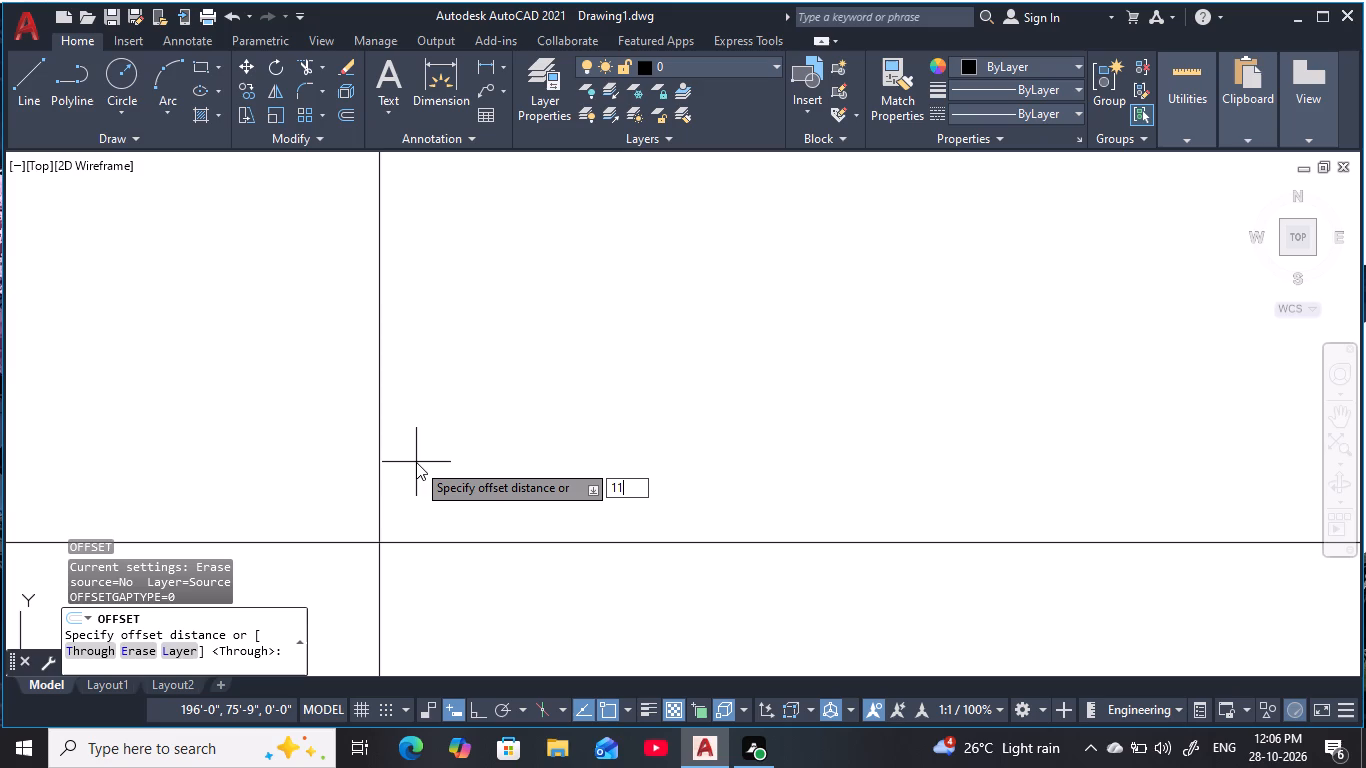
{"action": "key", "text": "apostrophe"}
{"action": "type", "text": "6"}
{"action": "key", "text": "space"}
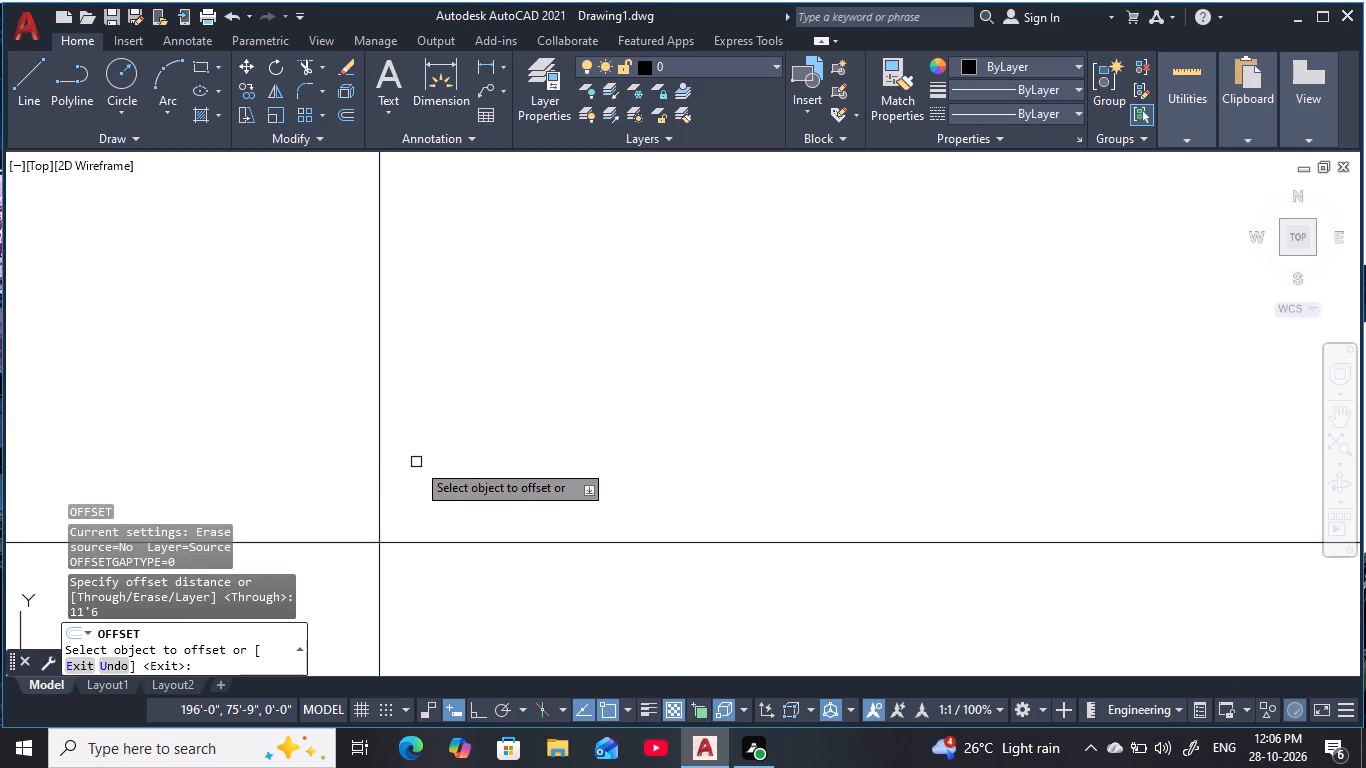
{"action": "left_click", "coordinate": [461, 537]}
{"action": "left_click", "coordinate": [464, 545]}
{"action": "left_click", "coordinate": [494, 321]}
{"action": "key", "text": "Escape"}
{"action": "key", "text": "Escape"}
{"action": "key", "text": "Escape"}
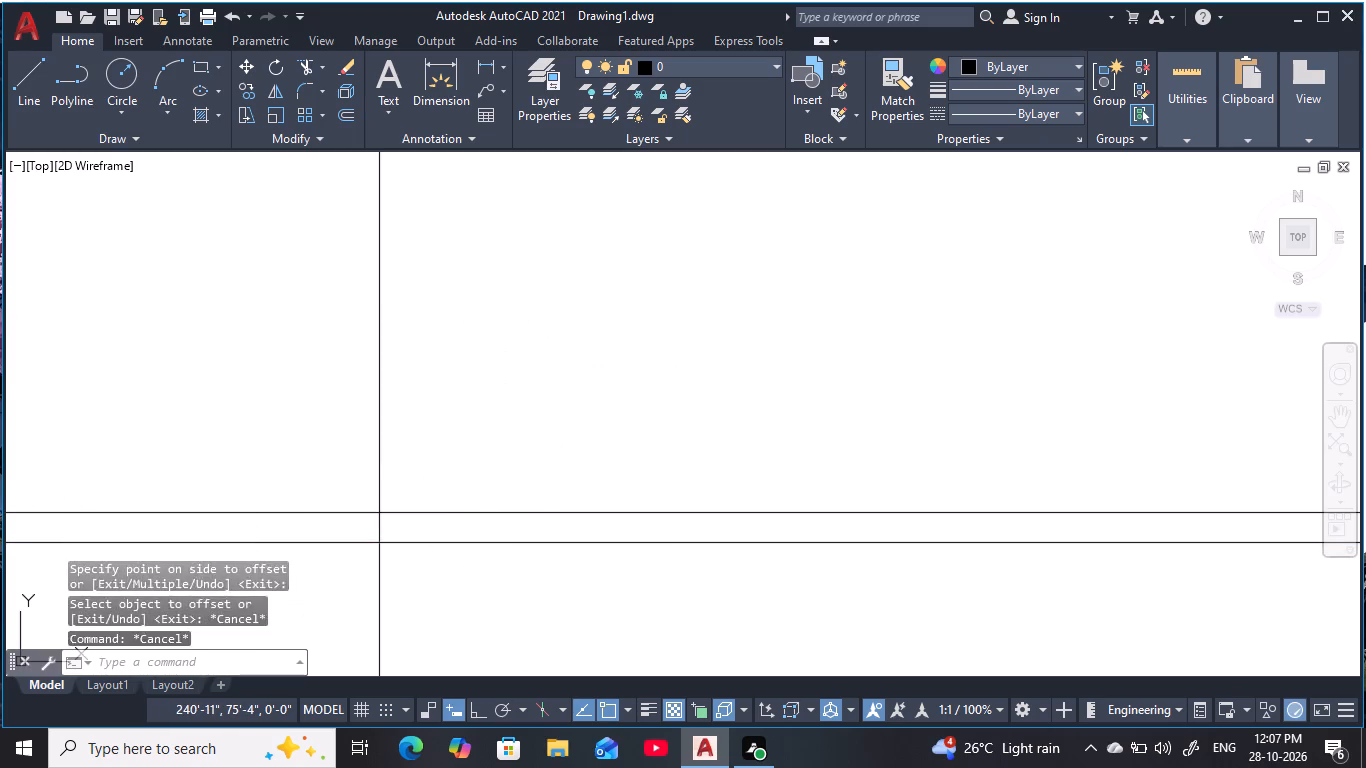
{"action": "key", "text": "Escape"}
{"action": "key", "text": "Escape"}
{"action": "key", "text": "Escape"}
Offset the upper of the two horizontal lines 11'6" upward to add a third line.
{"action": "type", "text": "o"}
{"action": "key", "text": "space"}
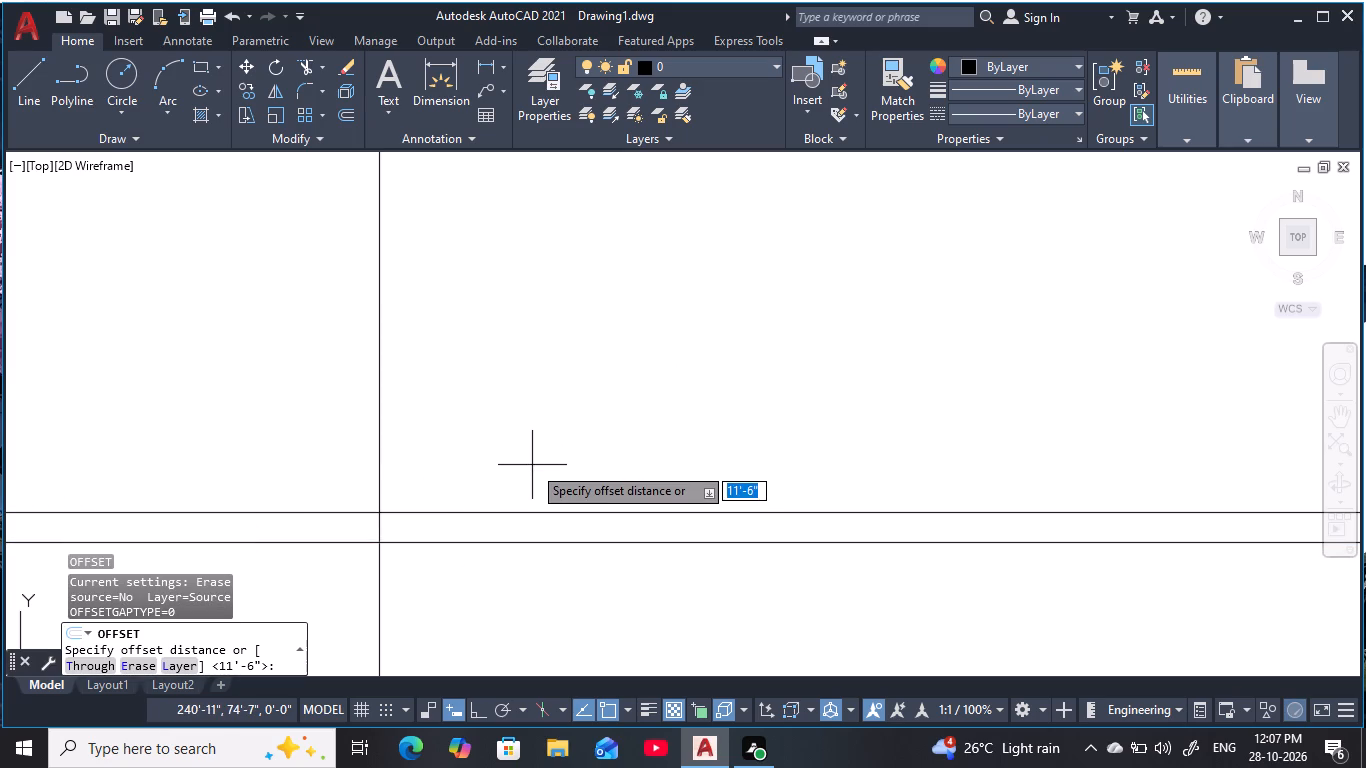
{"action": "type", "text": "11'"}
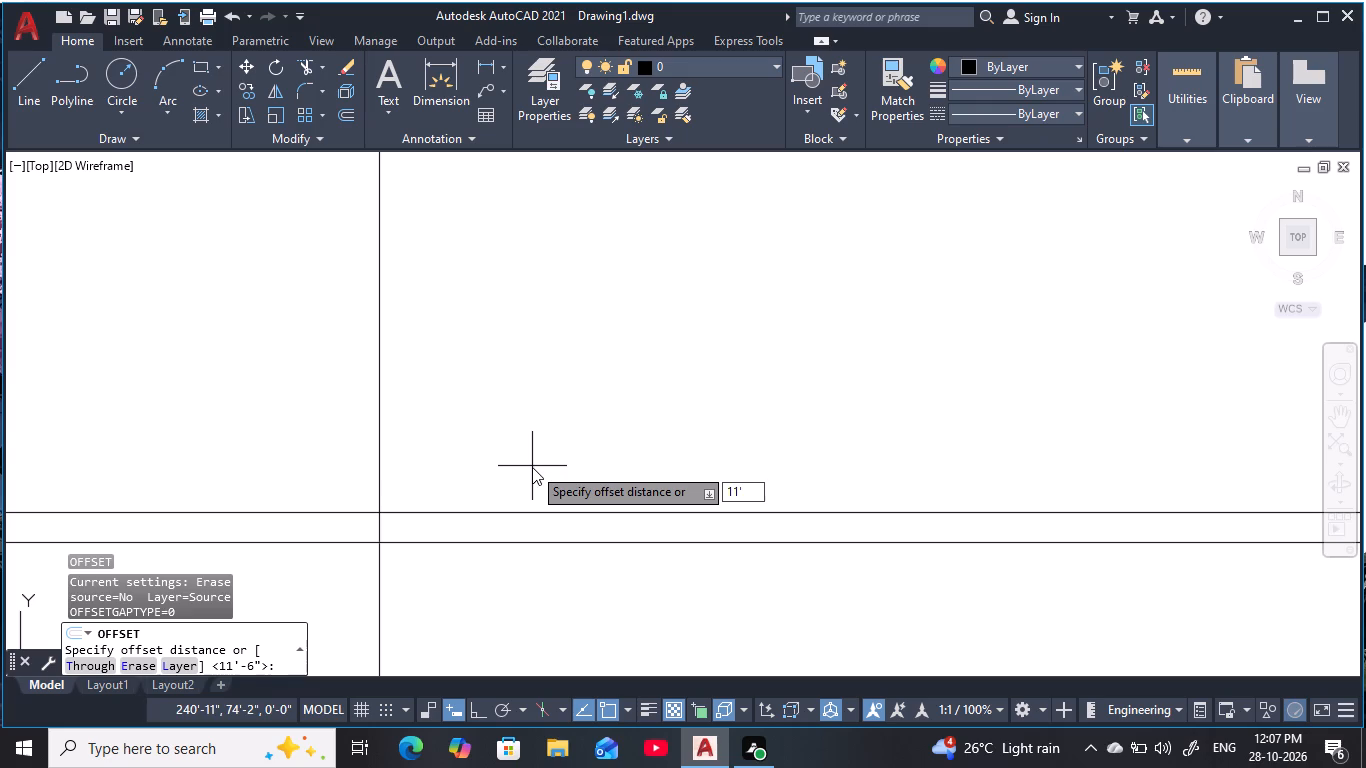
{"action": "type", "text": "6"}
{"action": "key", "text": "space"}
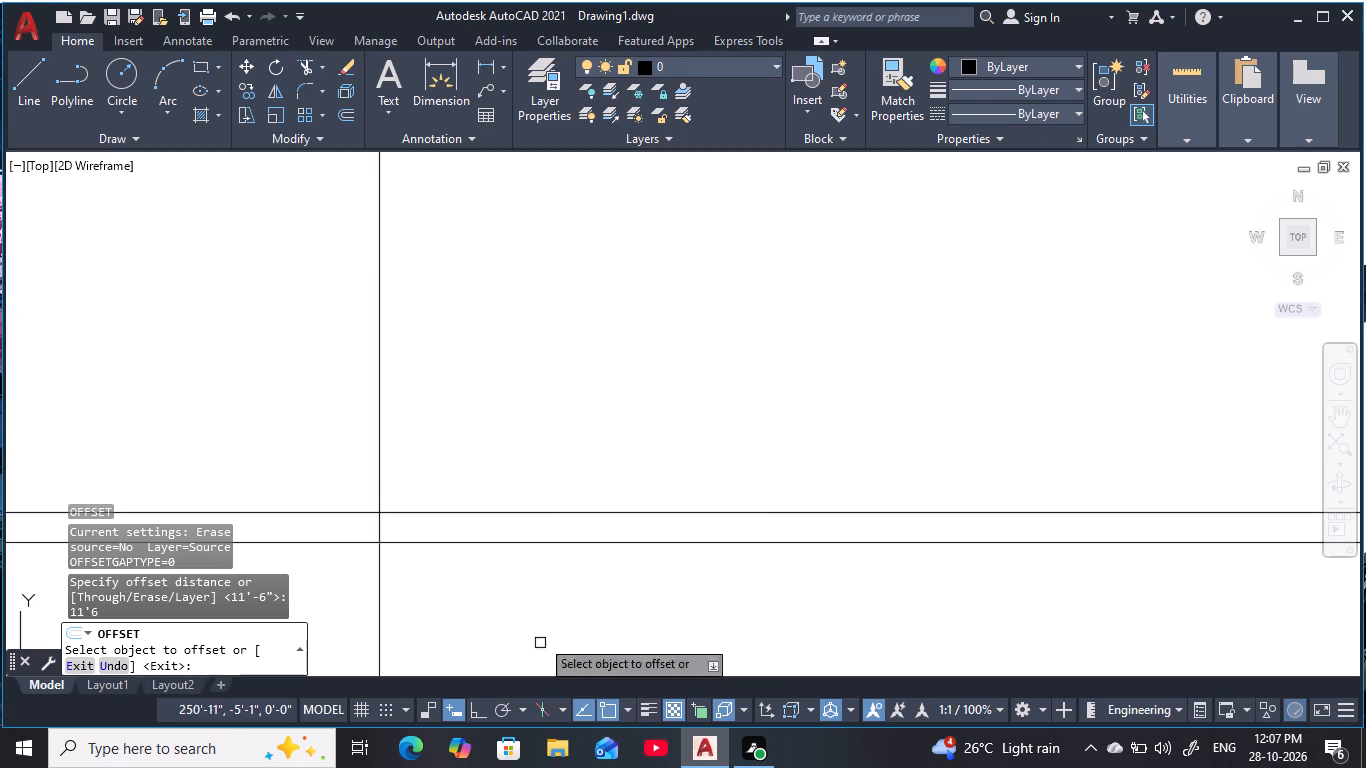
{"action": "left_click", "coordinate": [565, 511]}
{"action": "left_click", "coordinate": [562, 392]}
{"action": "key", "text": "Escape"}
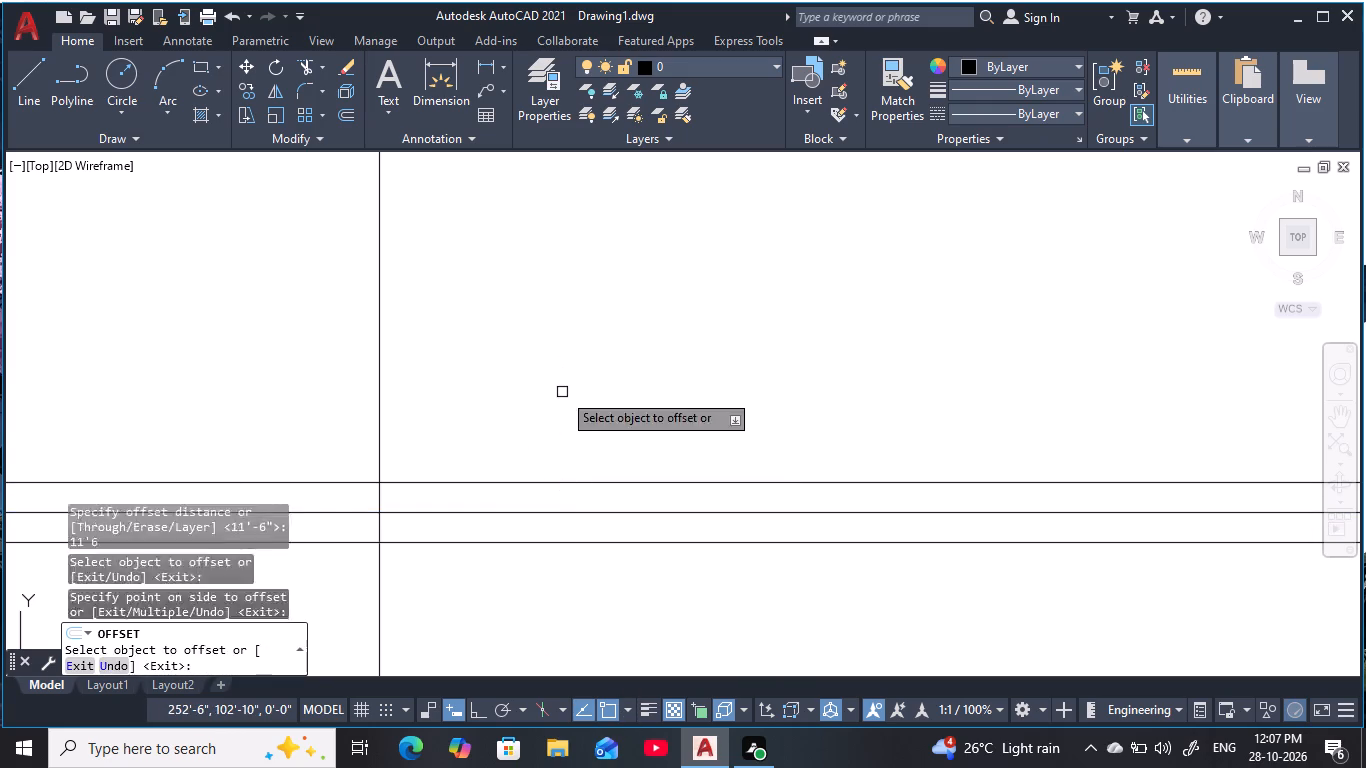
{"action": "key", "text": "Escape"}
{"action": "key", "text": "Escape"}
{"action": "key", "text": "Escape"}
{"action": "key", "text": "Escape"}
Offset the topmost horizontal line another 11'6" upward to add a fourth line.
{"action": "type", "text": "o"}
{"action": "key", "text": "space"}
{"action": "type", "text": "11'6"}
{"action": "key", "text": "space"}
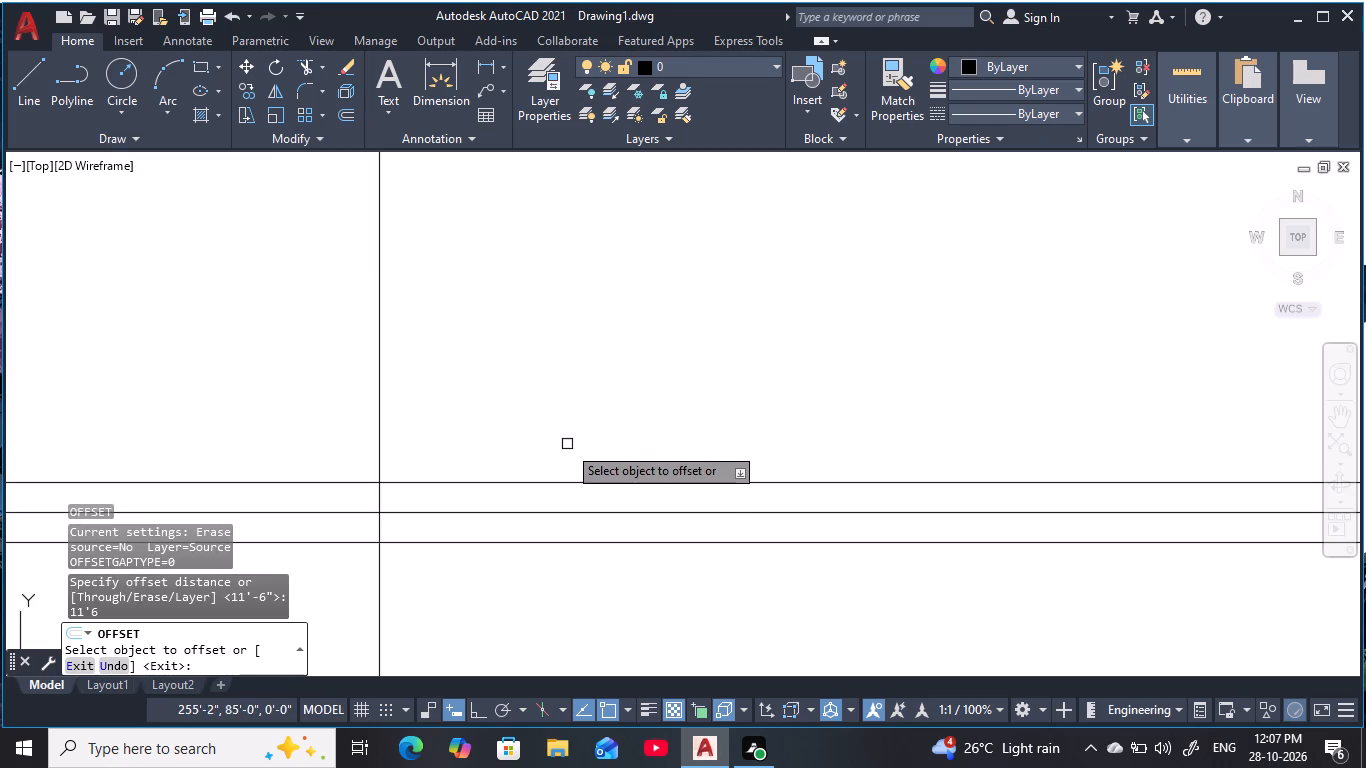
{"action": "left_click", "coordinate": [560, 482]}
{"action": "left_click", "coordinate": [550, 351]}
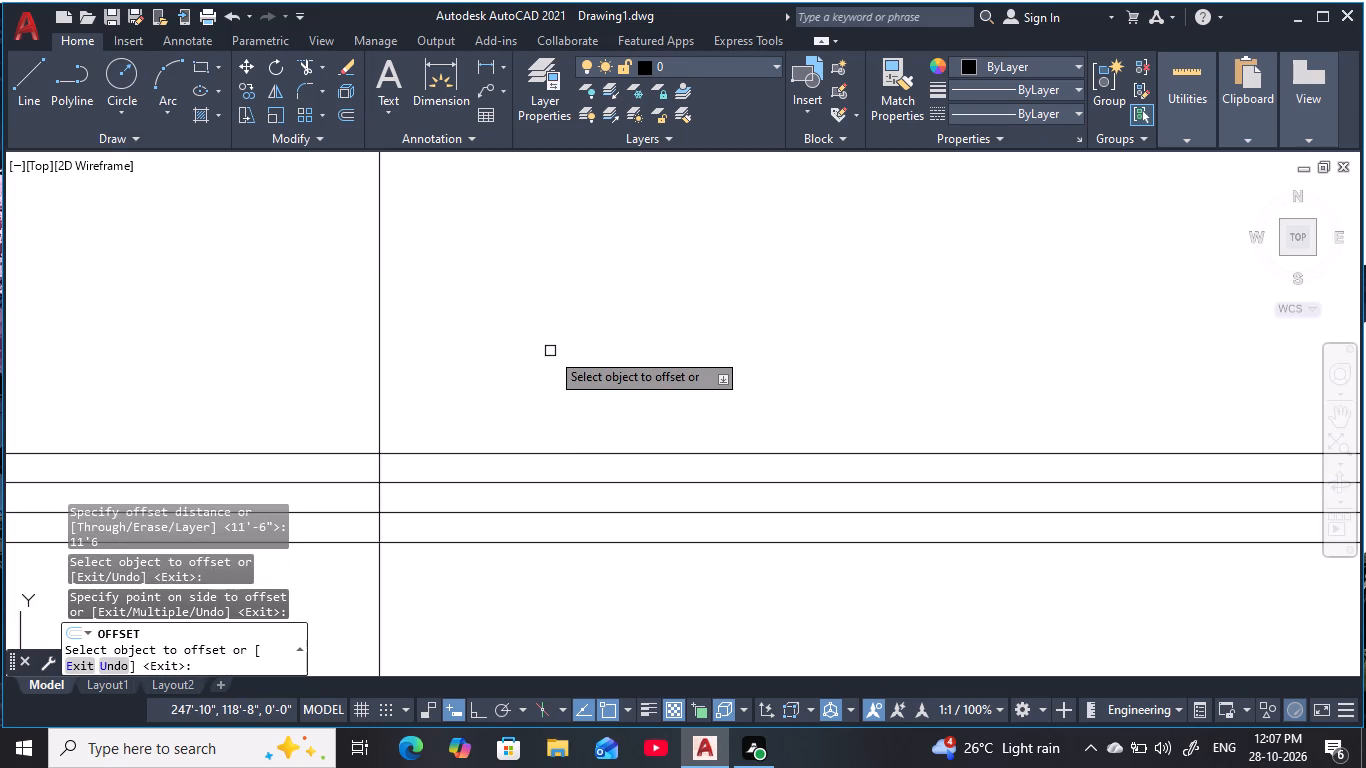
{"action": "key", "text": "Escape"}
{"action": "key", "text": "Escape"}
{"action": "key", "text": "Escape"}
Offset the topmost horizontal line 11'6" upward once more to add a fifth line.
{"action": "key", "text": "o"}
{"action": "key", "text": "space"}
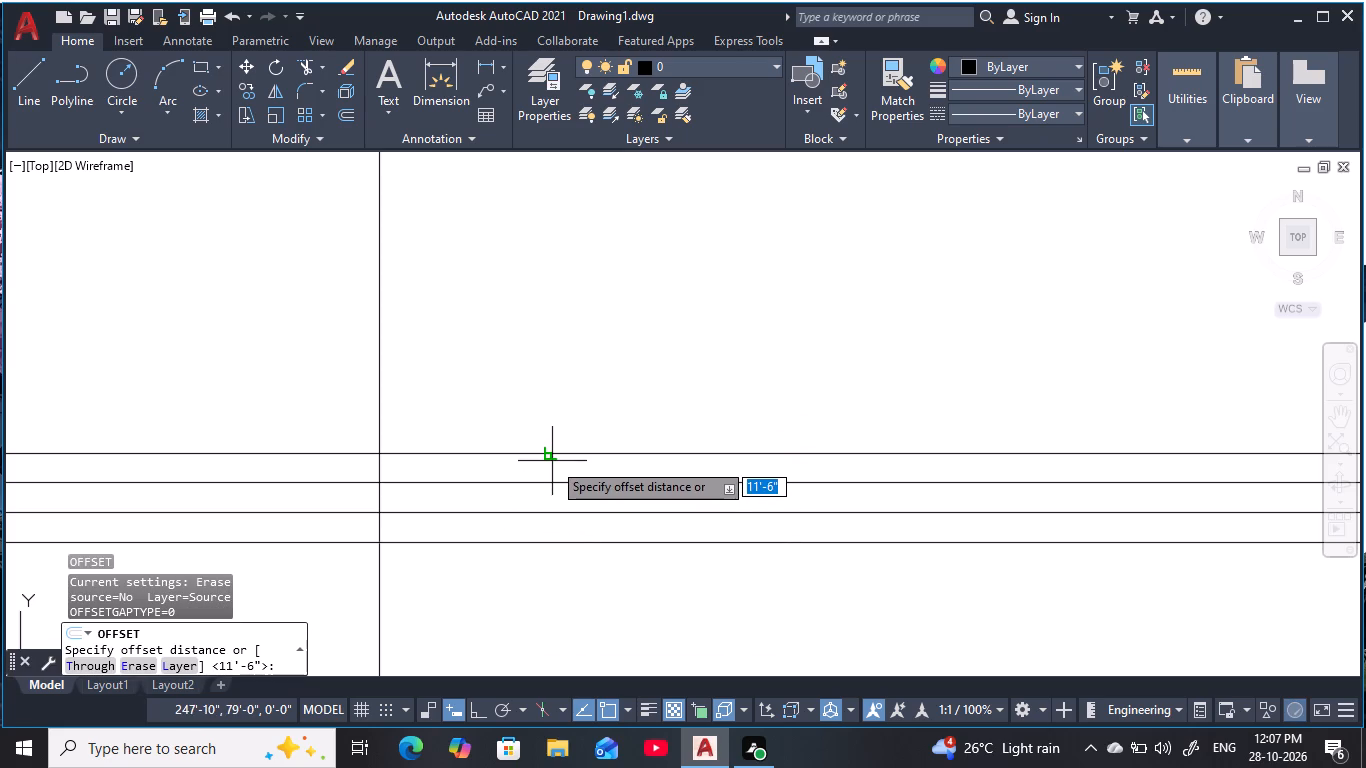
{"action": "type", "text": "11"}
{"action": "key", "text": "apostrophe"}
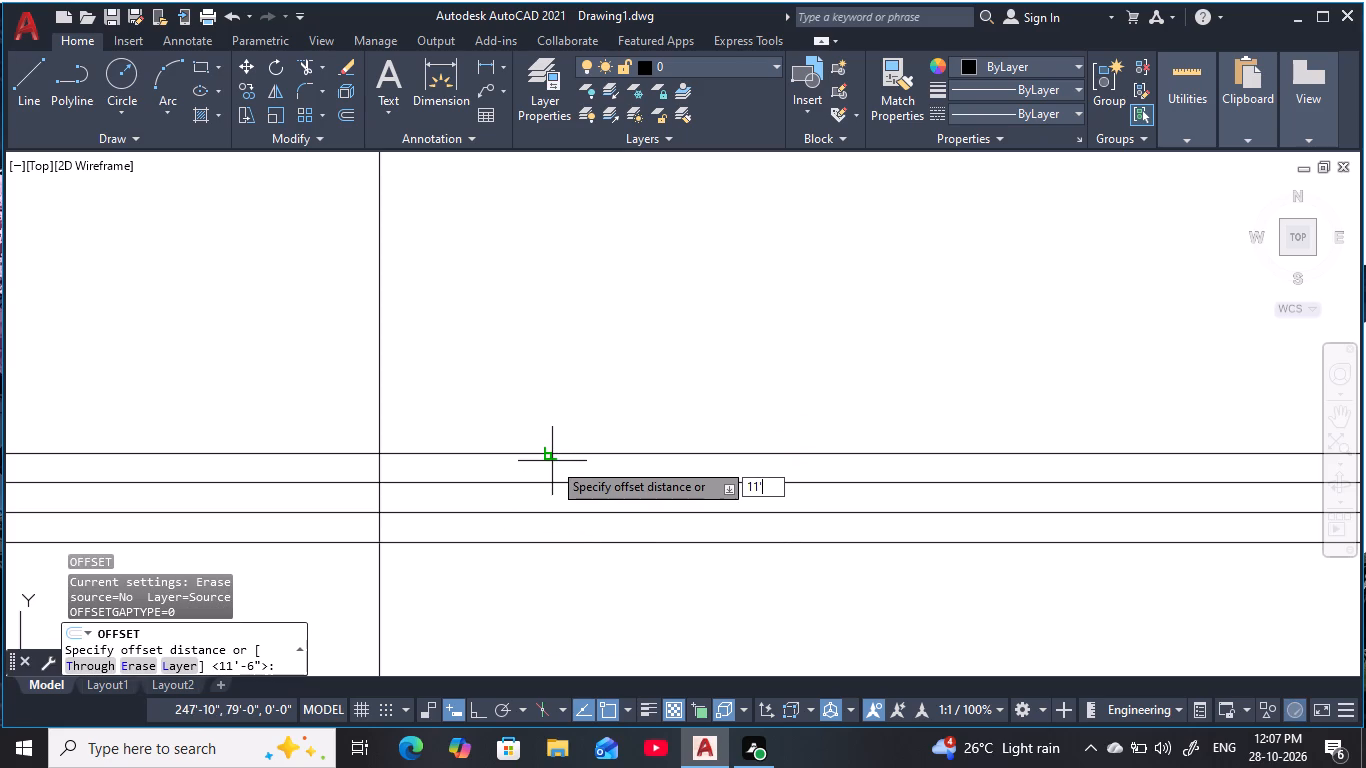
{"action": "type", "text": "6"}
{"action": "key", "text": "space"}
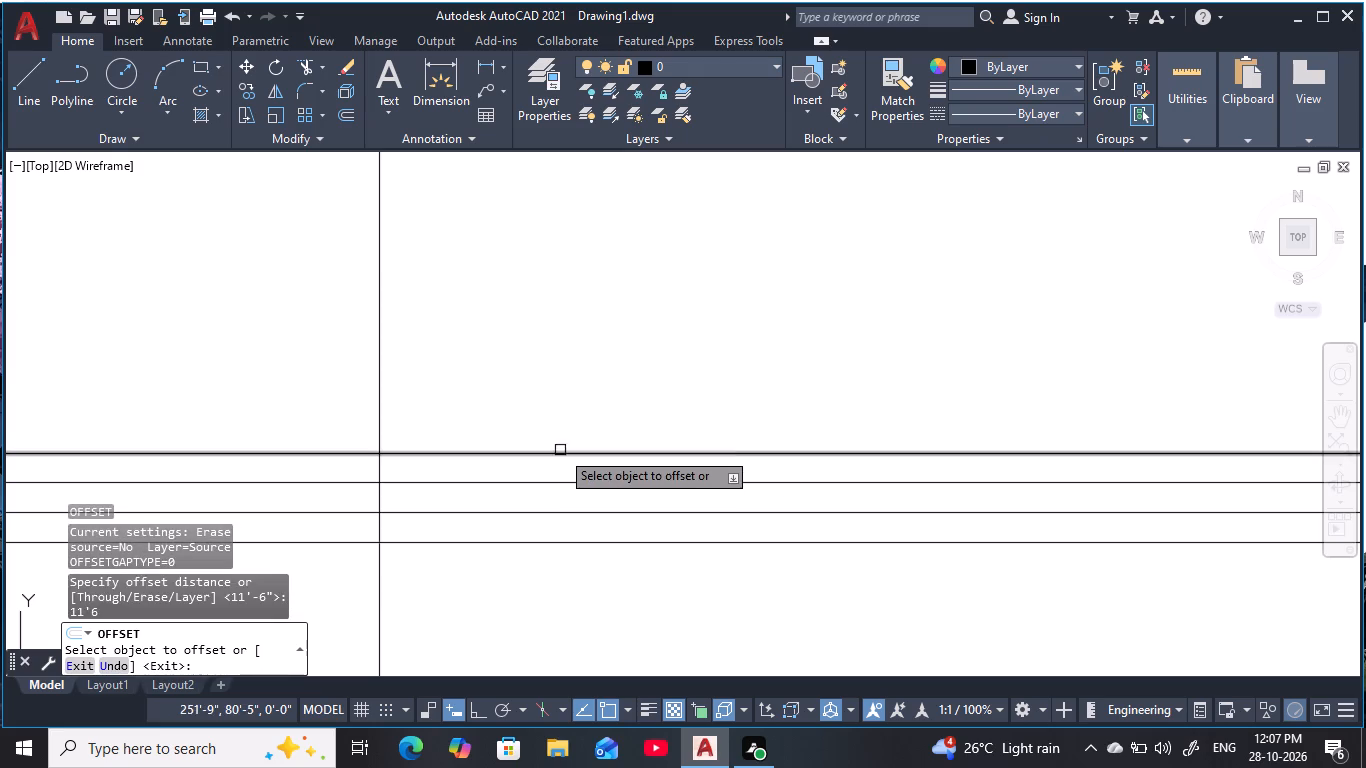
{"action": "left_click", "coordinate": [560, 450]}
{"action": "left_click", "coordinate": [581, 267]}
{"action": "key", "text": "Escape"}
{"action": "key", "text": "Escape"}
Trim all five horizontal lines on the left side of the vertical construction line with a fence across them.
{"action": "middle_click_drag", "start_coordinate": [533, 466], "coordinate": [635, 395]}
{"action": "key", "text": "Escape"}
{"action": "key", "text": "Escape"}
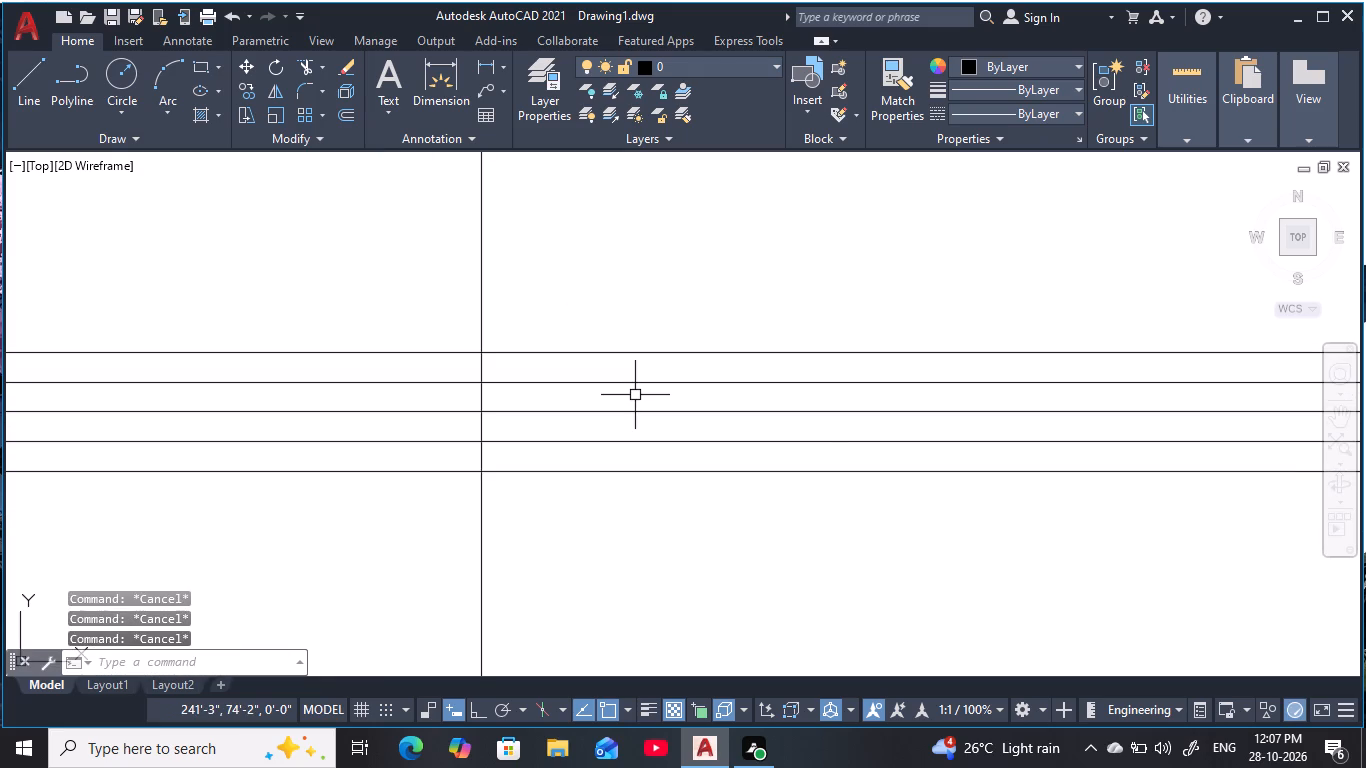
{"action": "type", "text": "tr"}
{"action": "key", "text": "space"}
{"action": "left_click_drag", "start_coordinate": [382, 311], "coordinate": [343, 532]}
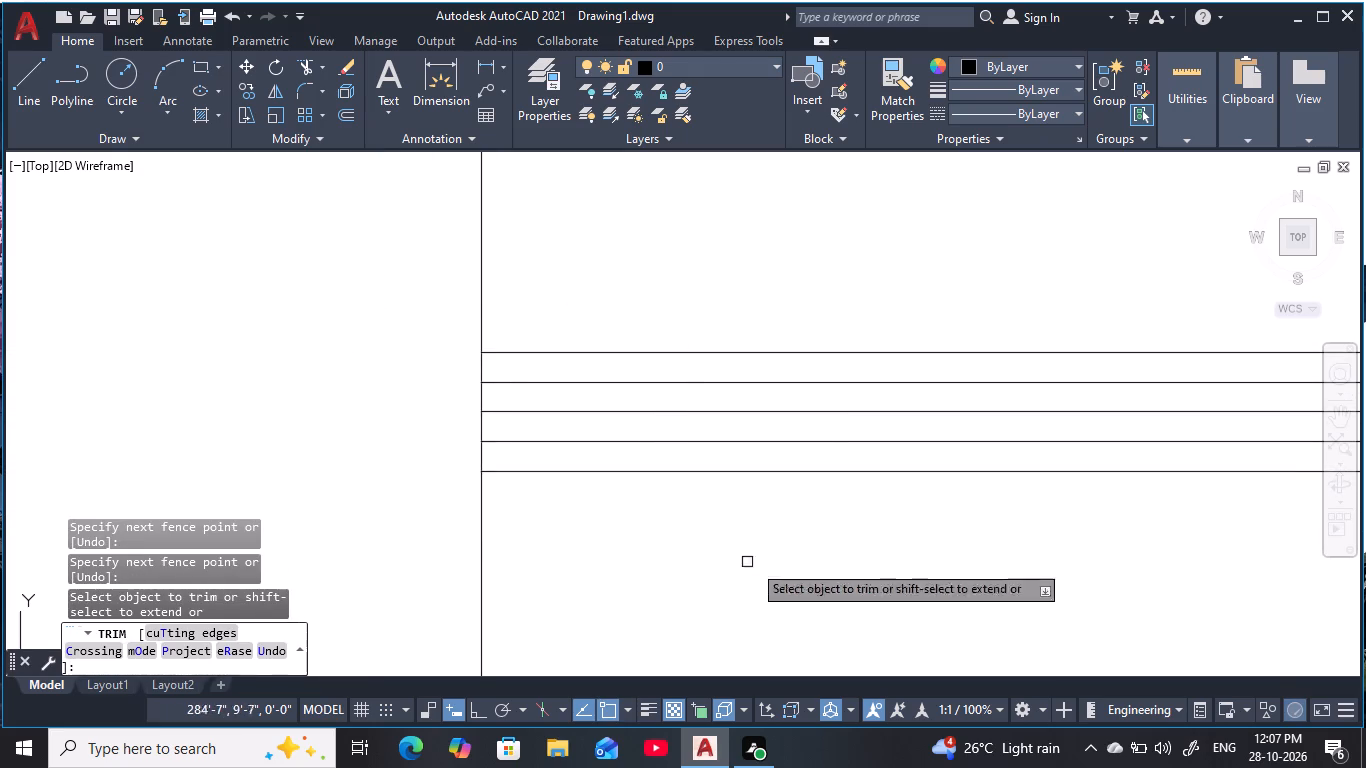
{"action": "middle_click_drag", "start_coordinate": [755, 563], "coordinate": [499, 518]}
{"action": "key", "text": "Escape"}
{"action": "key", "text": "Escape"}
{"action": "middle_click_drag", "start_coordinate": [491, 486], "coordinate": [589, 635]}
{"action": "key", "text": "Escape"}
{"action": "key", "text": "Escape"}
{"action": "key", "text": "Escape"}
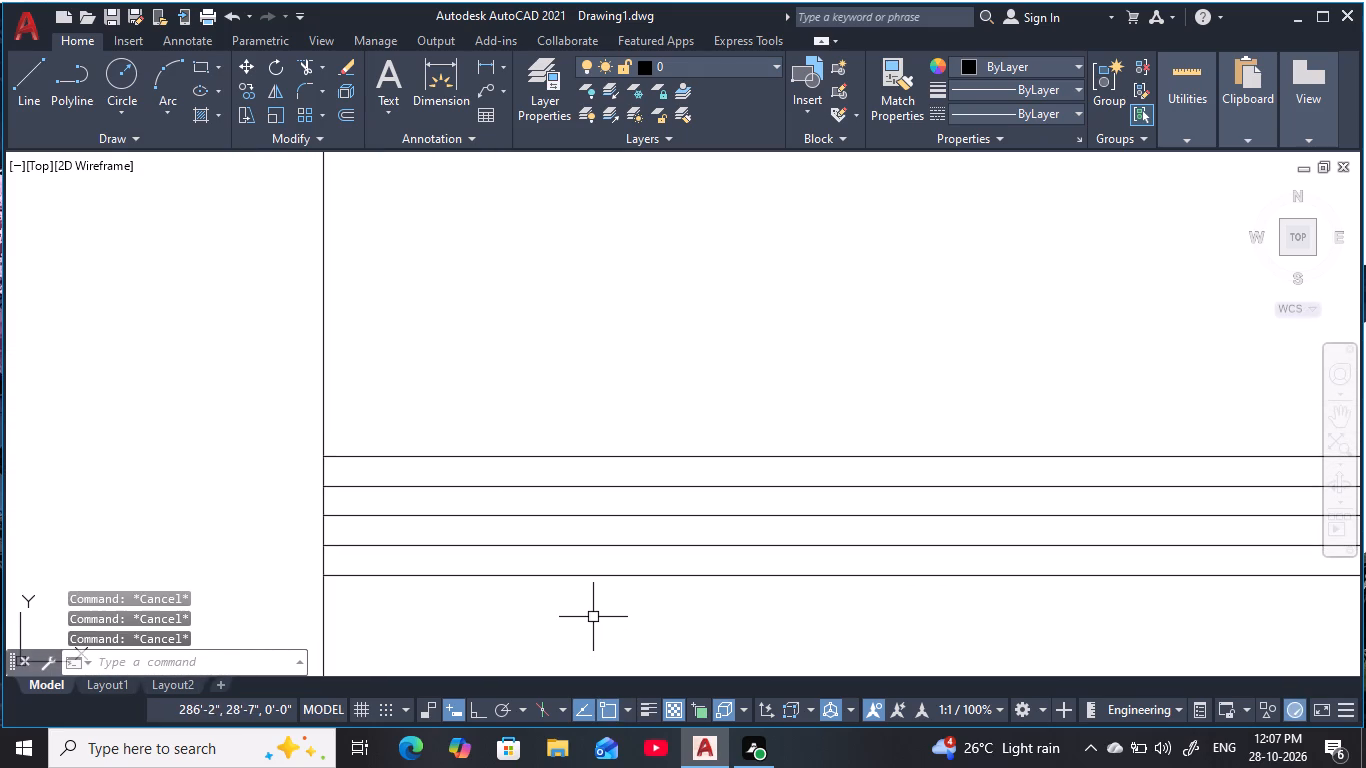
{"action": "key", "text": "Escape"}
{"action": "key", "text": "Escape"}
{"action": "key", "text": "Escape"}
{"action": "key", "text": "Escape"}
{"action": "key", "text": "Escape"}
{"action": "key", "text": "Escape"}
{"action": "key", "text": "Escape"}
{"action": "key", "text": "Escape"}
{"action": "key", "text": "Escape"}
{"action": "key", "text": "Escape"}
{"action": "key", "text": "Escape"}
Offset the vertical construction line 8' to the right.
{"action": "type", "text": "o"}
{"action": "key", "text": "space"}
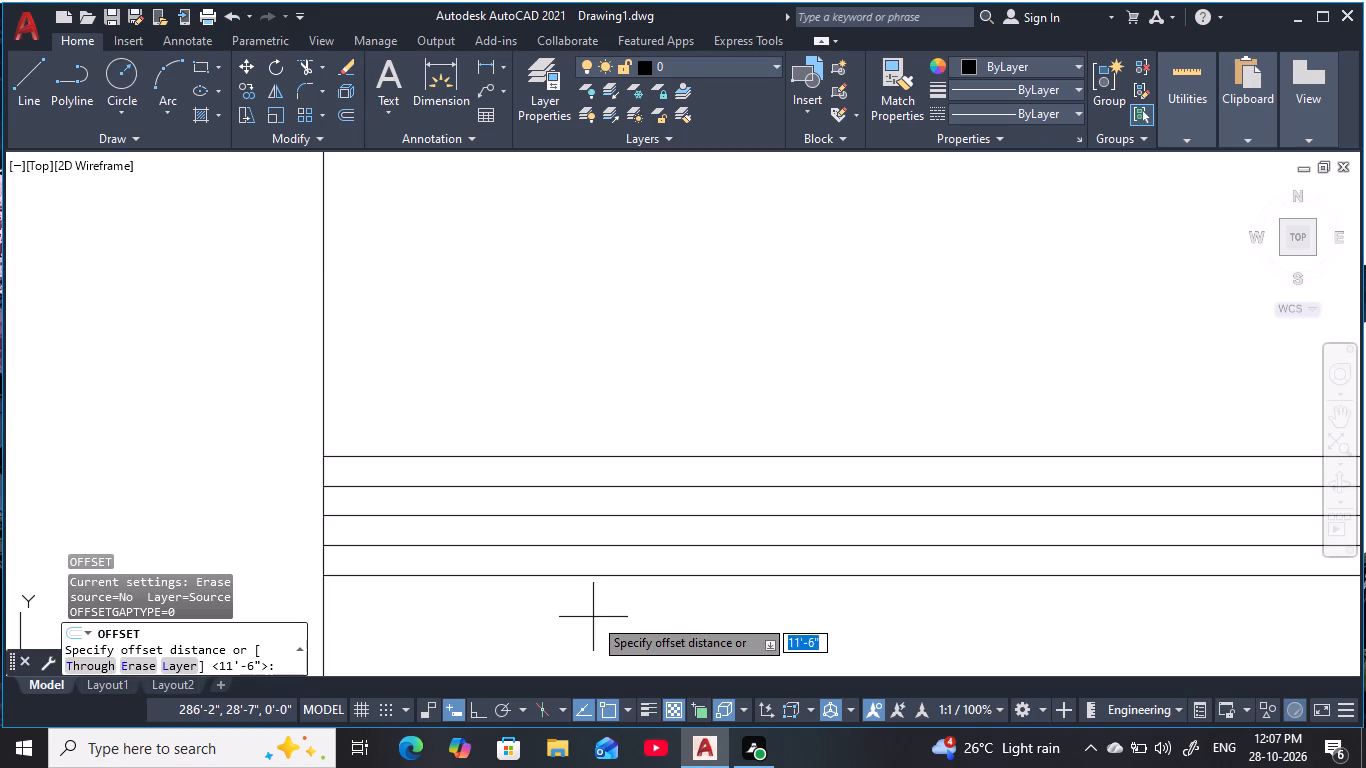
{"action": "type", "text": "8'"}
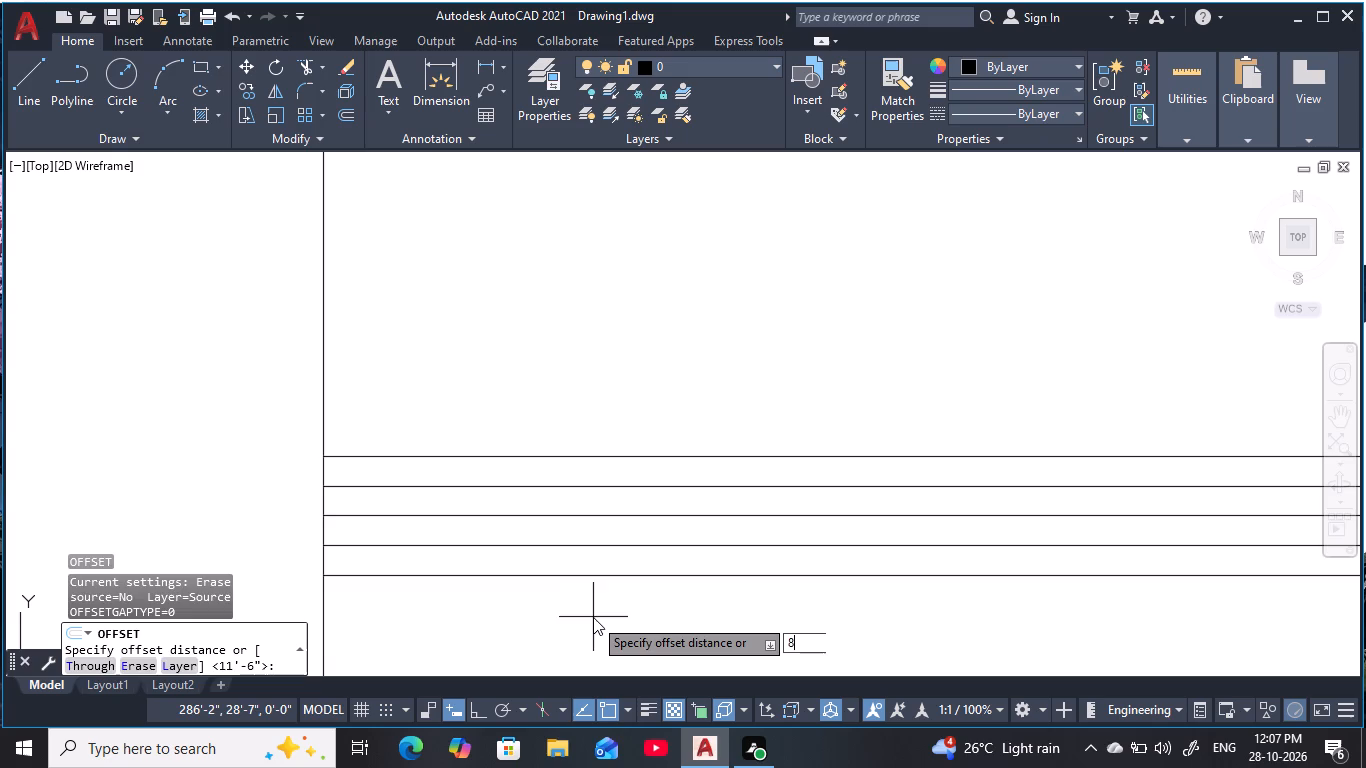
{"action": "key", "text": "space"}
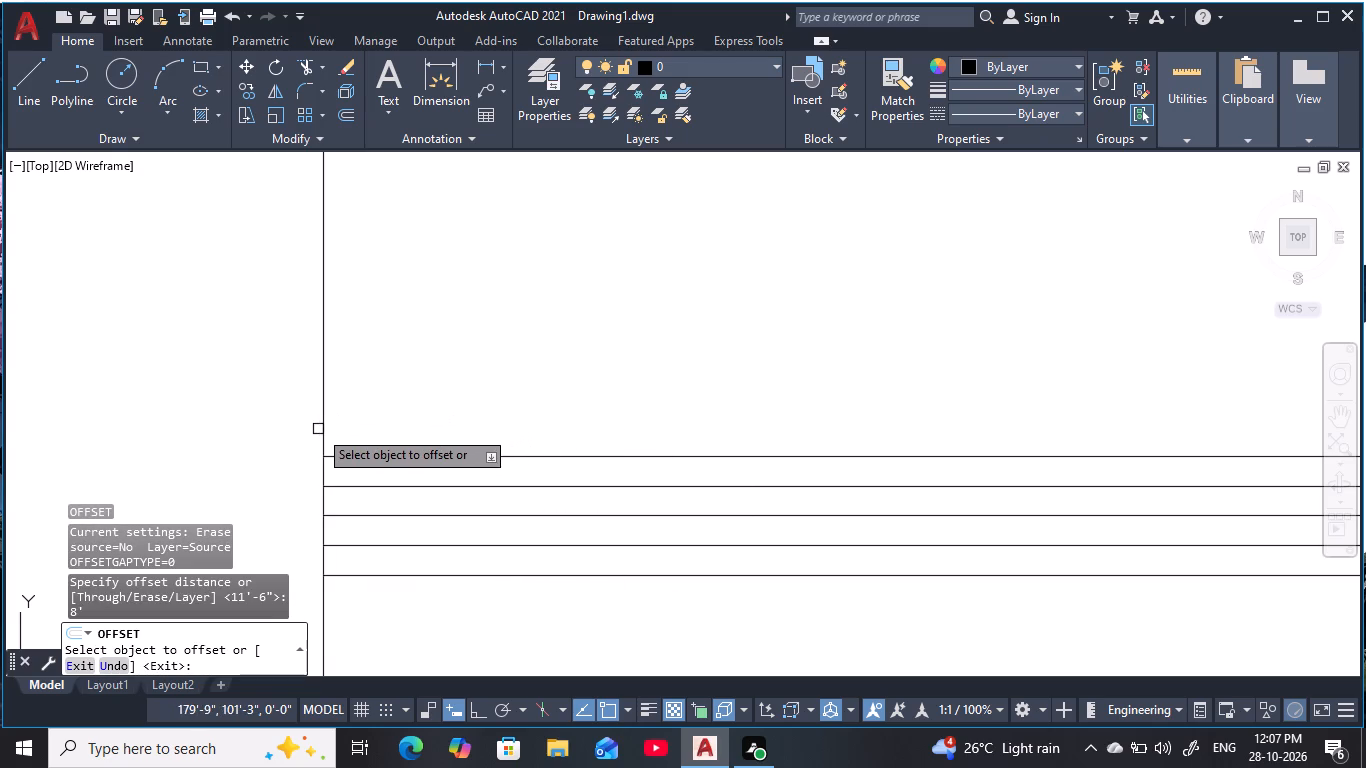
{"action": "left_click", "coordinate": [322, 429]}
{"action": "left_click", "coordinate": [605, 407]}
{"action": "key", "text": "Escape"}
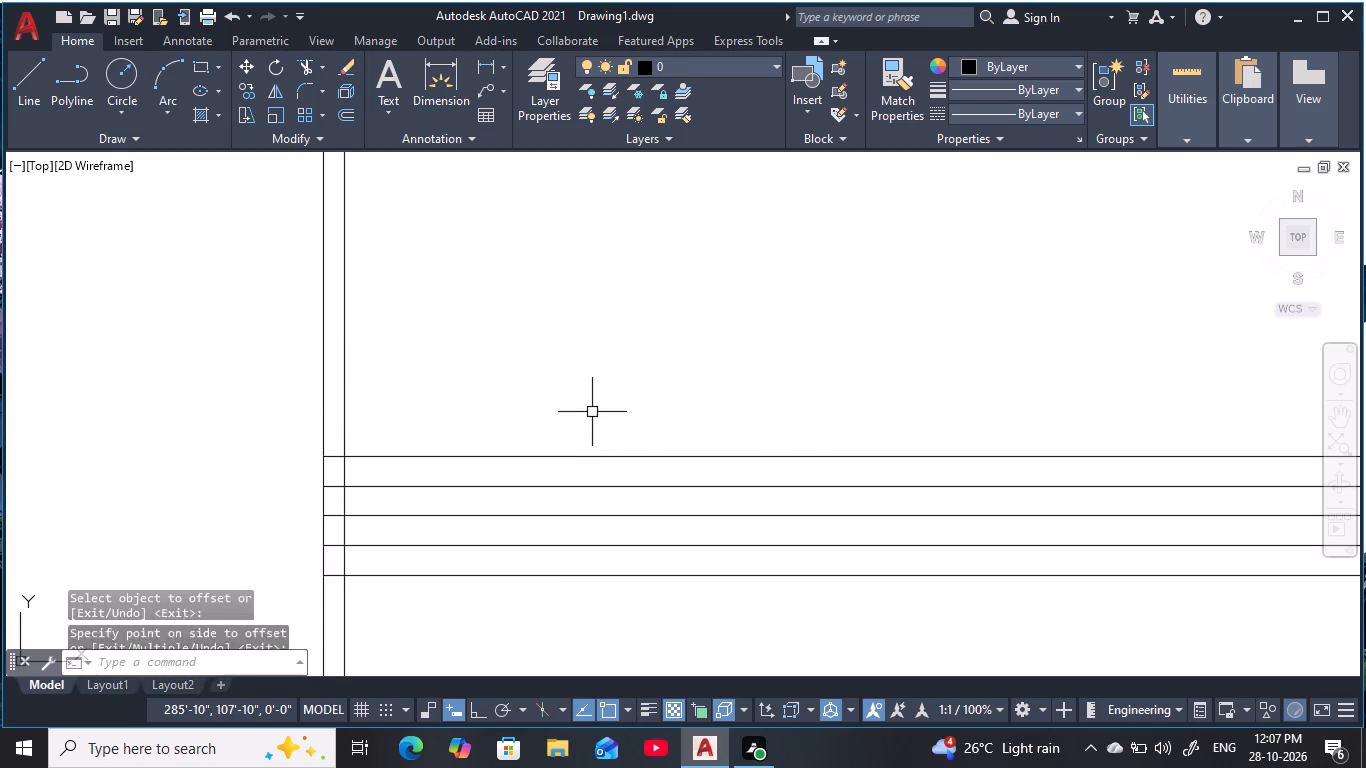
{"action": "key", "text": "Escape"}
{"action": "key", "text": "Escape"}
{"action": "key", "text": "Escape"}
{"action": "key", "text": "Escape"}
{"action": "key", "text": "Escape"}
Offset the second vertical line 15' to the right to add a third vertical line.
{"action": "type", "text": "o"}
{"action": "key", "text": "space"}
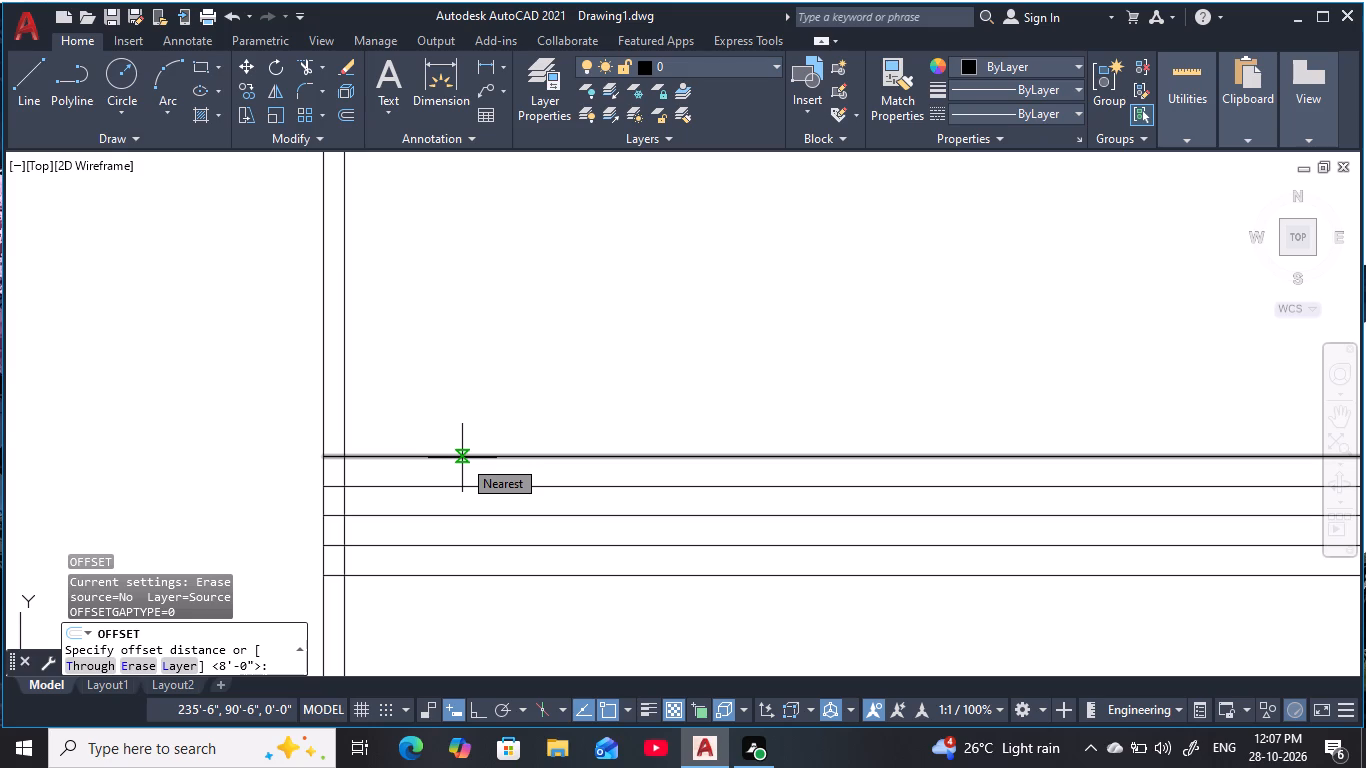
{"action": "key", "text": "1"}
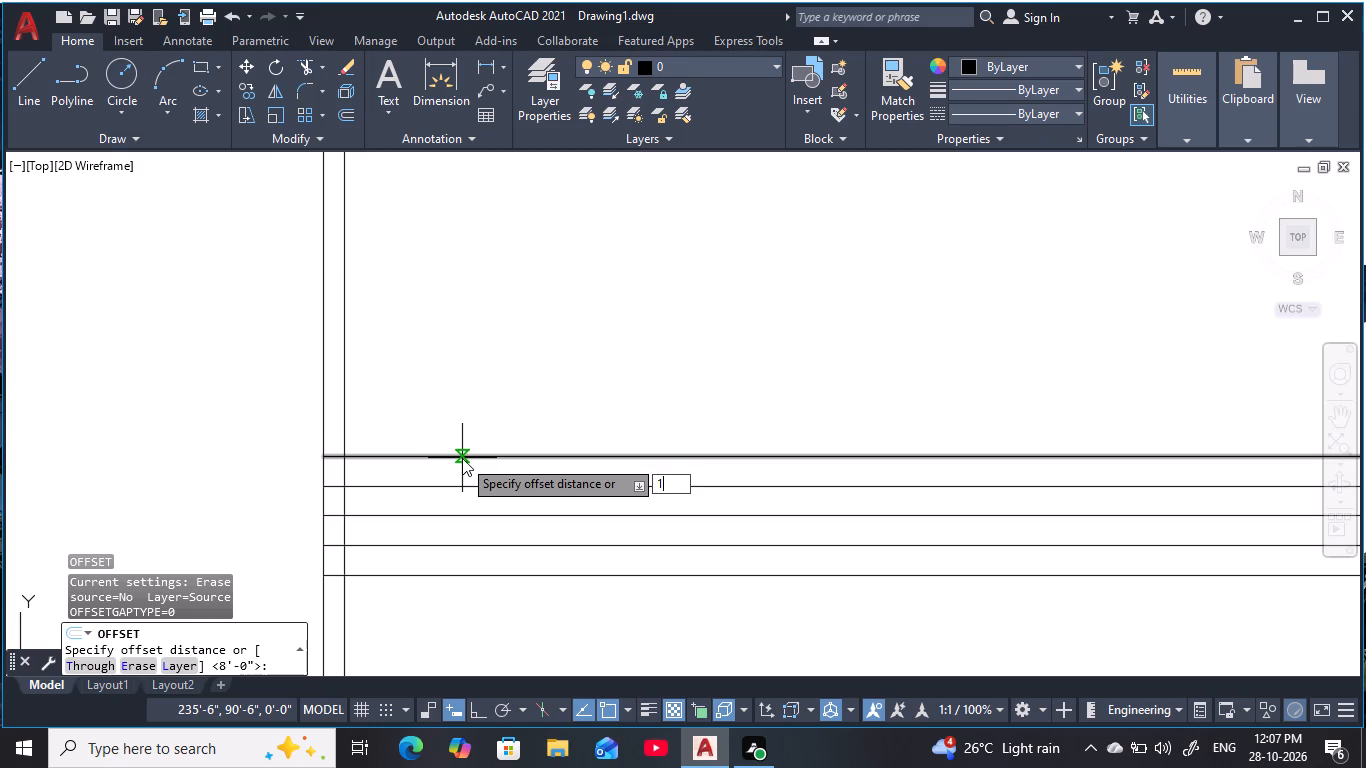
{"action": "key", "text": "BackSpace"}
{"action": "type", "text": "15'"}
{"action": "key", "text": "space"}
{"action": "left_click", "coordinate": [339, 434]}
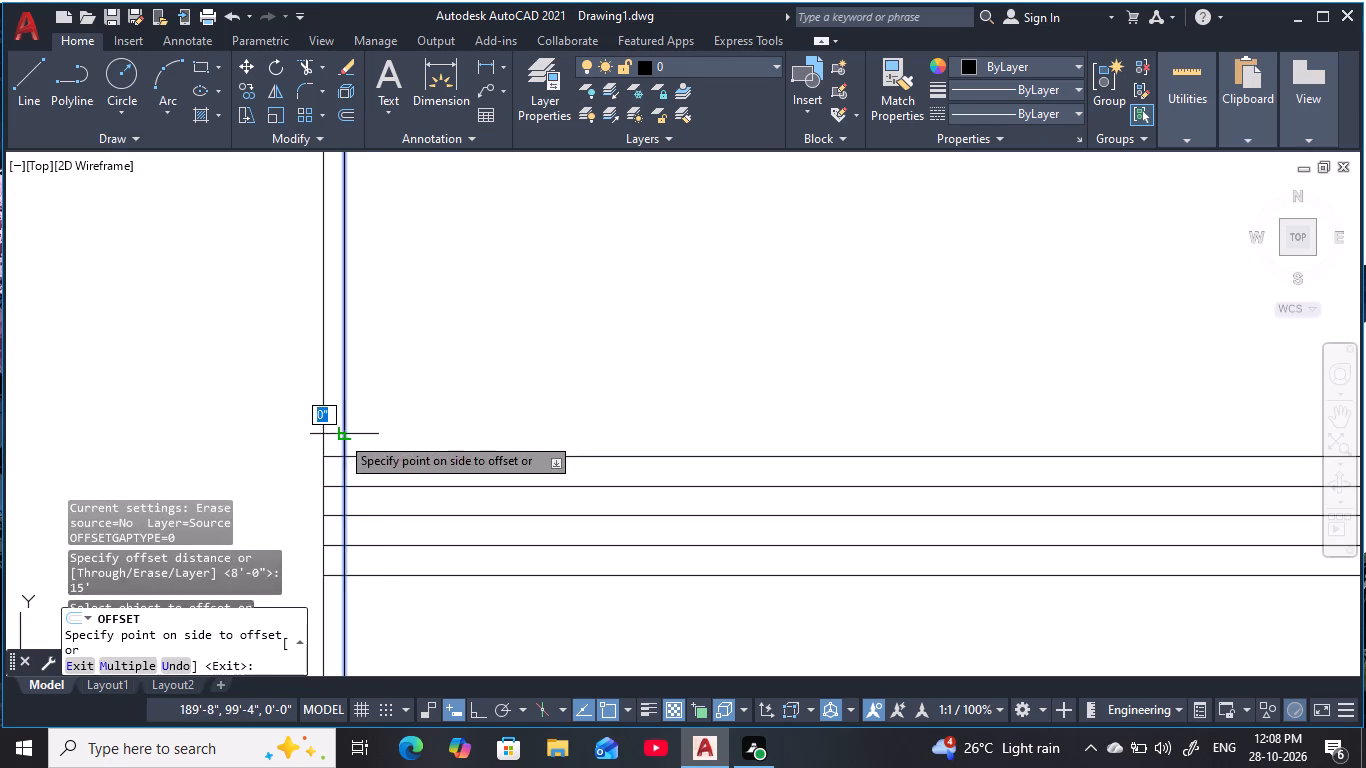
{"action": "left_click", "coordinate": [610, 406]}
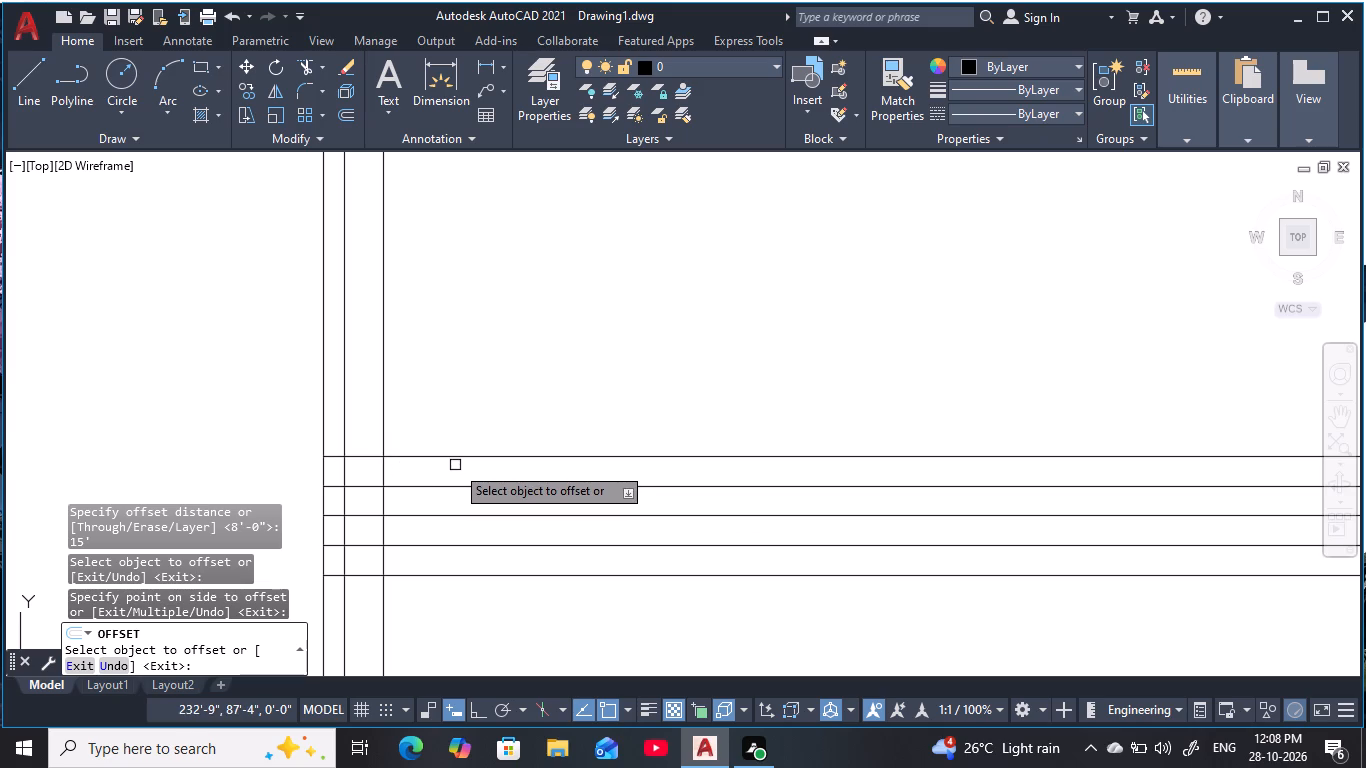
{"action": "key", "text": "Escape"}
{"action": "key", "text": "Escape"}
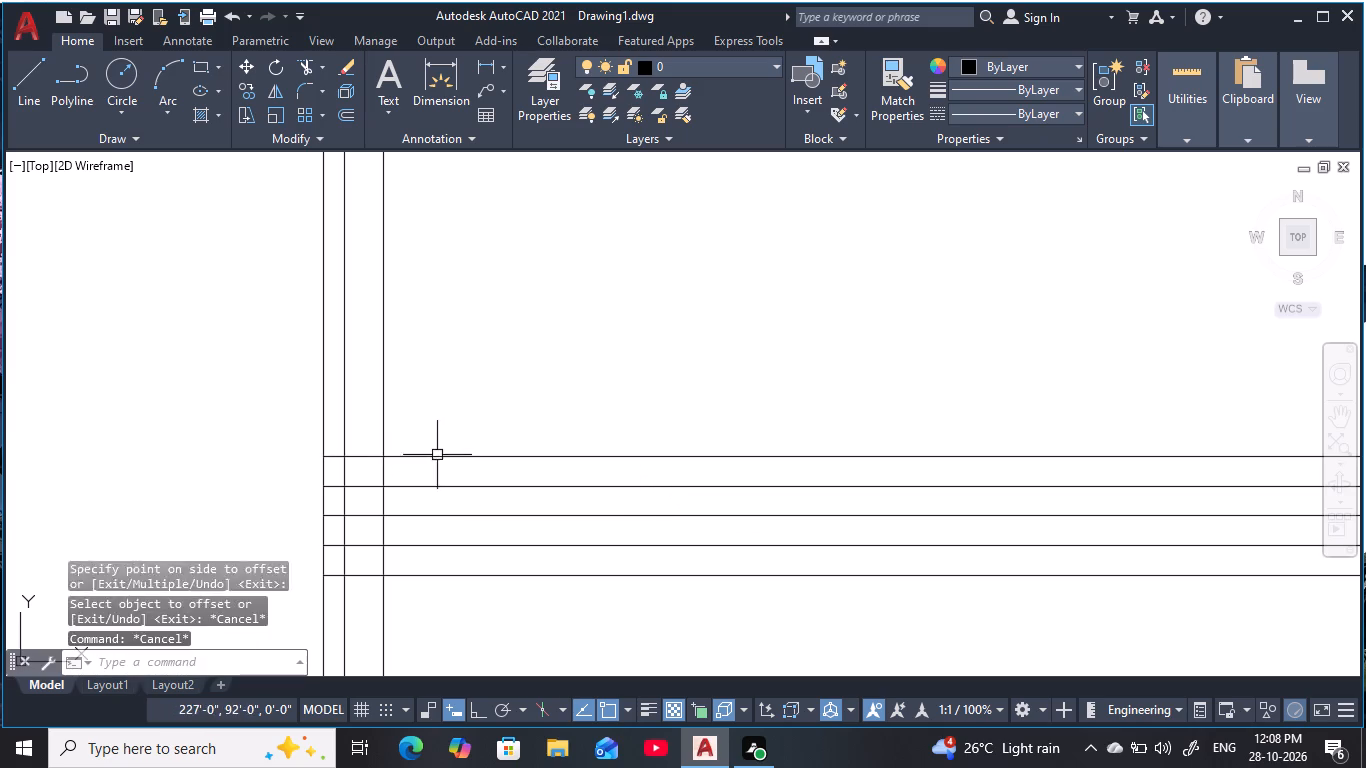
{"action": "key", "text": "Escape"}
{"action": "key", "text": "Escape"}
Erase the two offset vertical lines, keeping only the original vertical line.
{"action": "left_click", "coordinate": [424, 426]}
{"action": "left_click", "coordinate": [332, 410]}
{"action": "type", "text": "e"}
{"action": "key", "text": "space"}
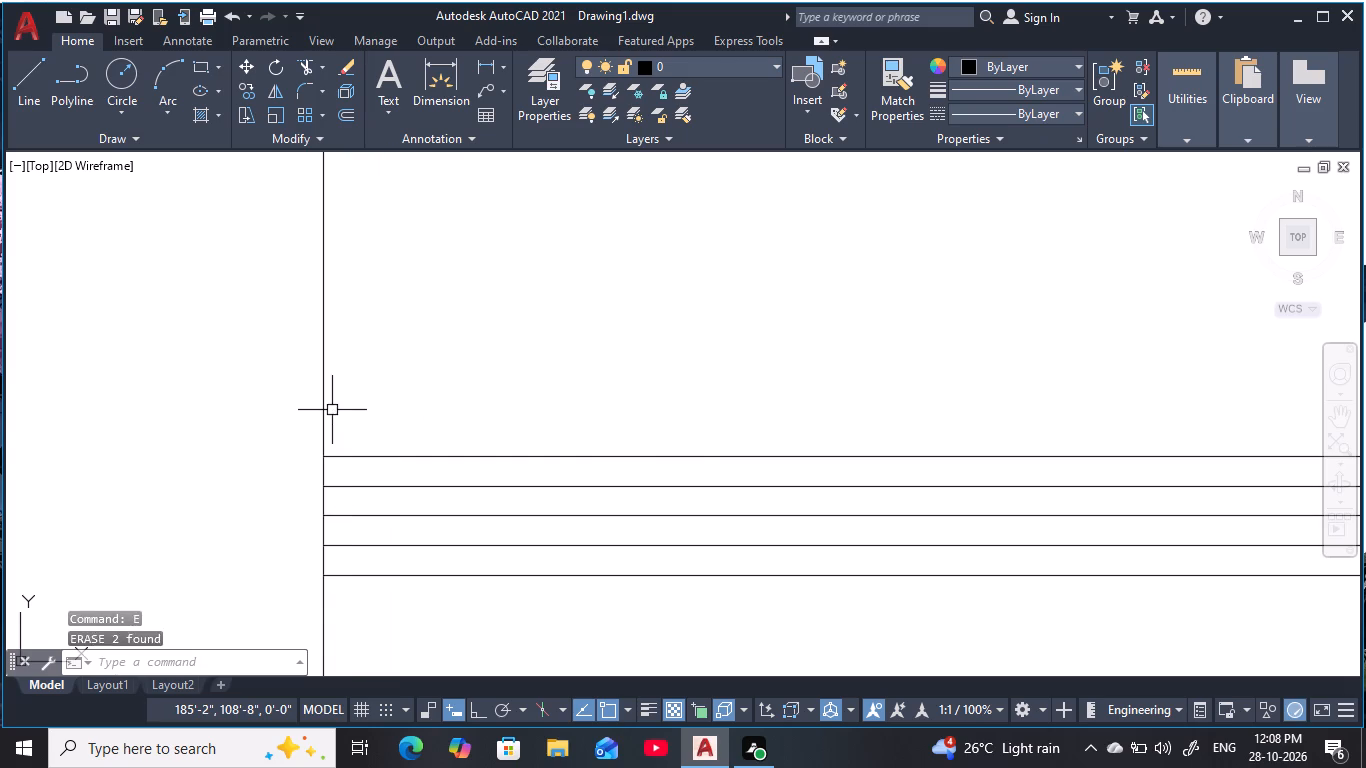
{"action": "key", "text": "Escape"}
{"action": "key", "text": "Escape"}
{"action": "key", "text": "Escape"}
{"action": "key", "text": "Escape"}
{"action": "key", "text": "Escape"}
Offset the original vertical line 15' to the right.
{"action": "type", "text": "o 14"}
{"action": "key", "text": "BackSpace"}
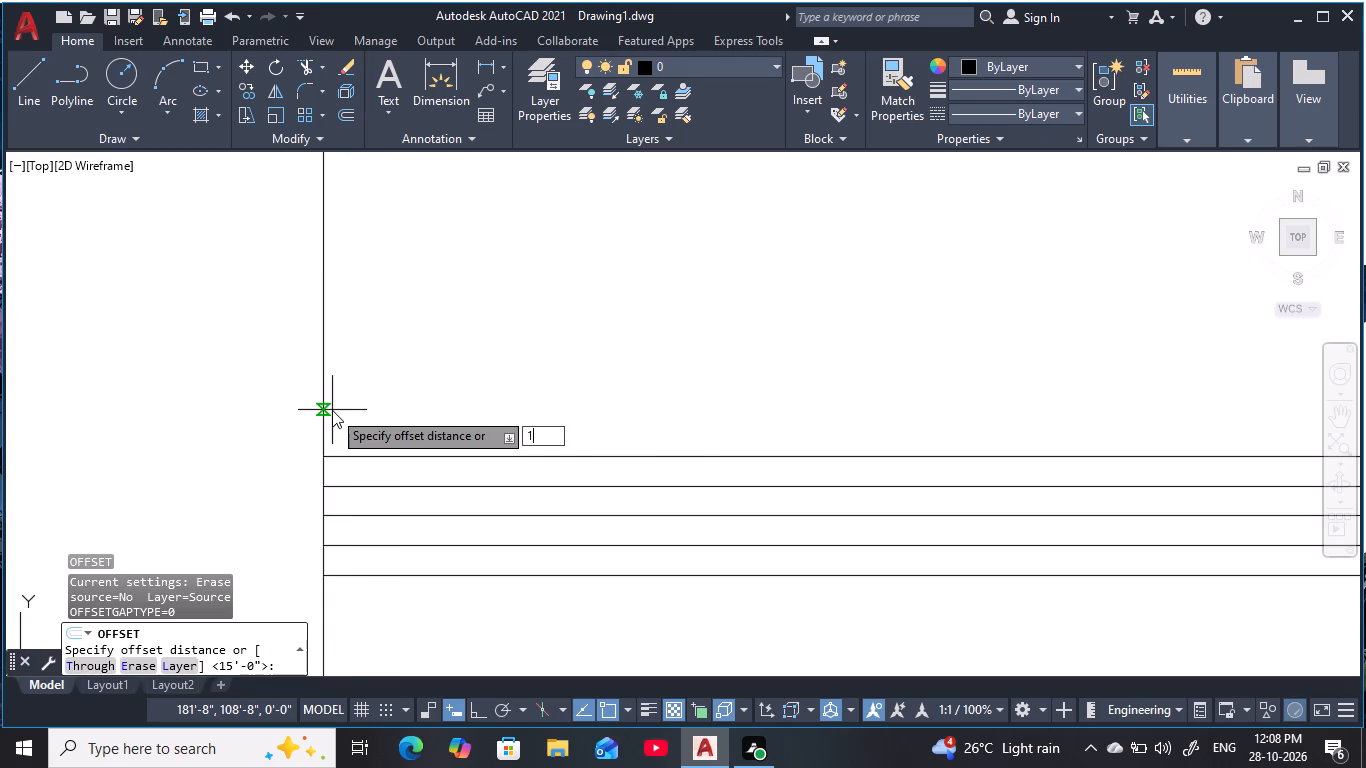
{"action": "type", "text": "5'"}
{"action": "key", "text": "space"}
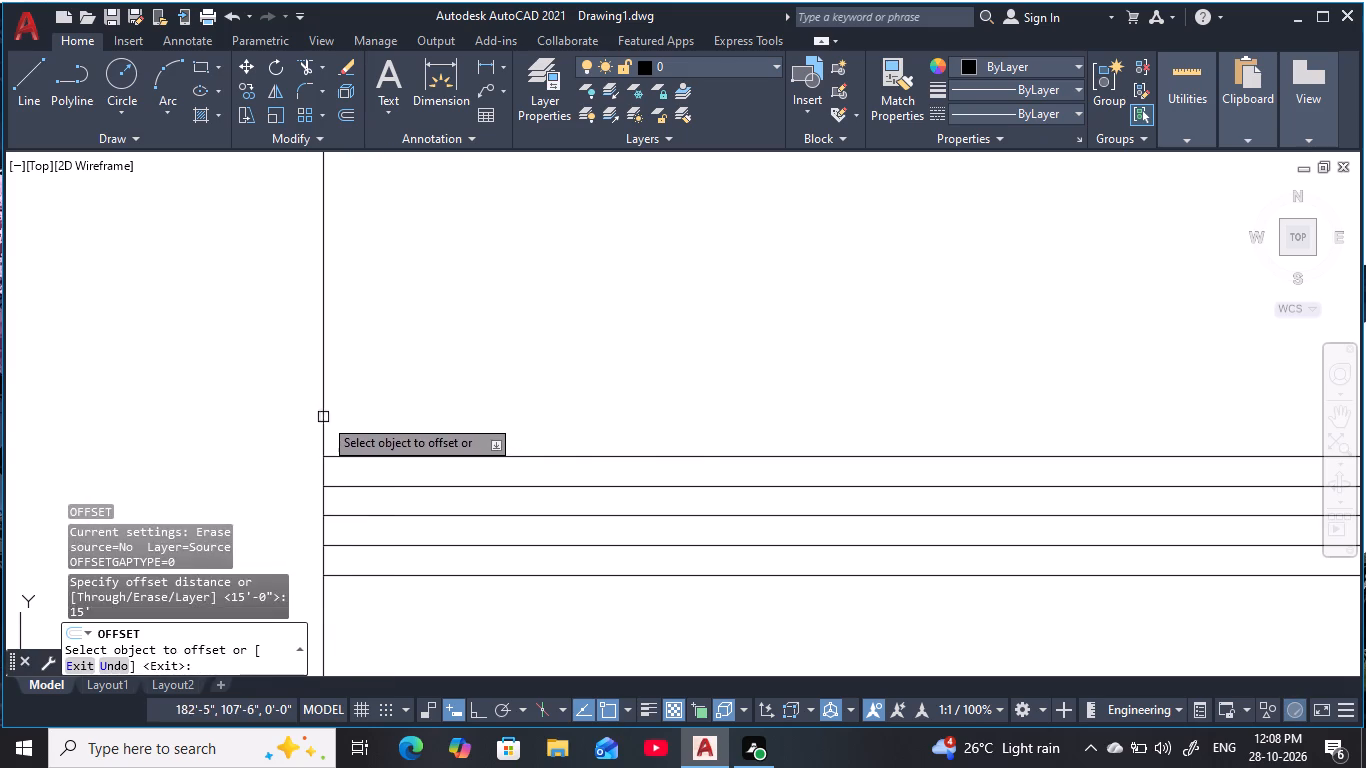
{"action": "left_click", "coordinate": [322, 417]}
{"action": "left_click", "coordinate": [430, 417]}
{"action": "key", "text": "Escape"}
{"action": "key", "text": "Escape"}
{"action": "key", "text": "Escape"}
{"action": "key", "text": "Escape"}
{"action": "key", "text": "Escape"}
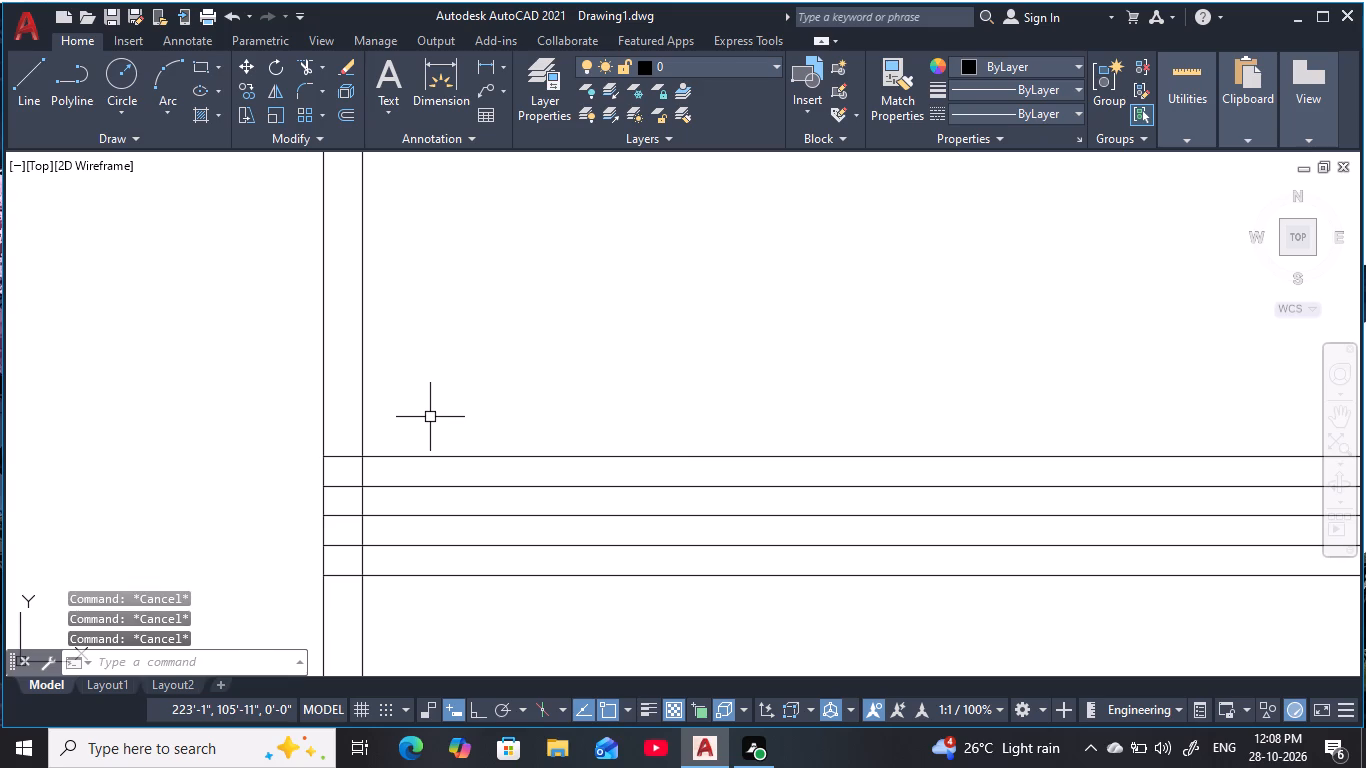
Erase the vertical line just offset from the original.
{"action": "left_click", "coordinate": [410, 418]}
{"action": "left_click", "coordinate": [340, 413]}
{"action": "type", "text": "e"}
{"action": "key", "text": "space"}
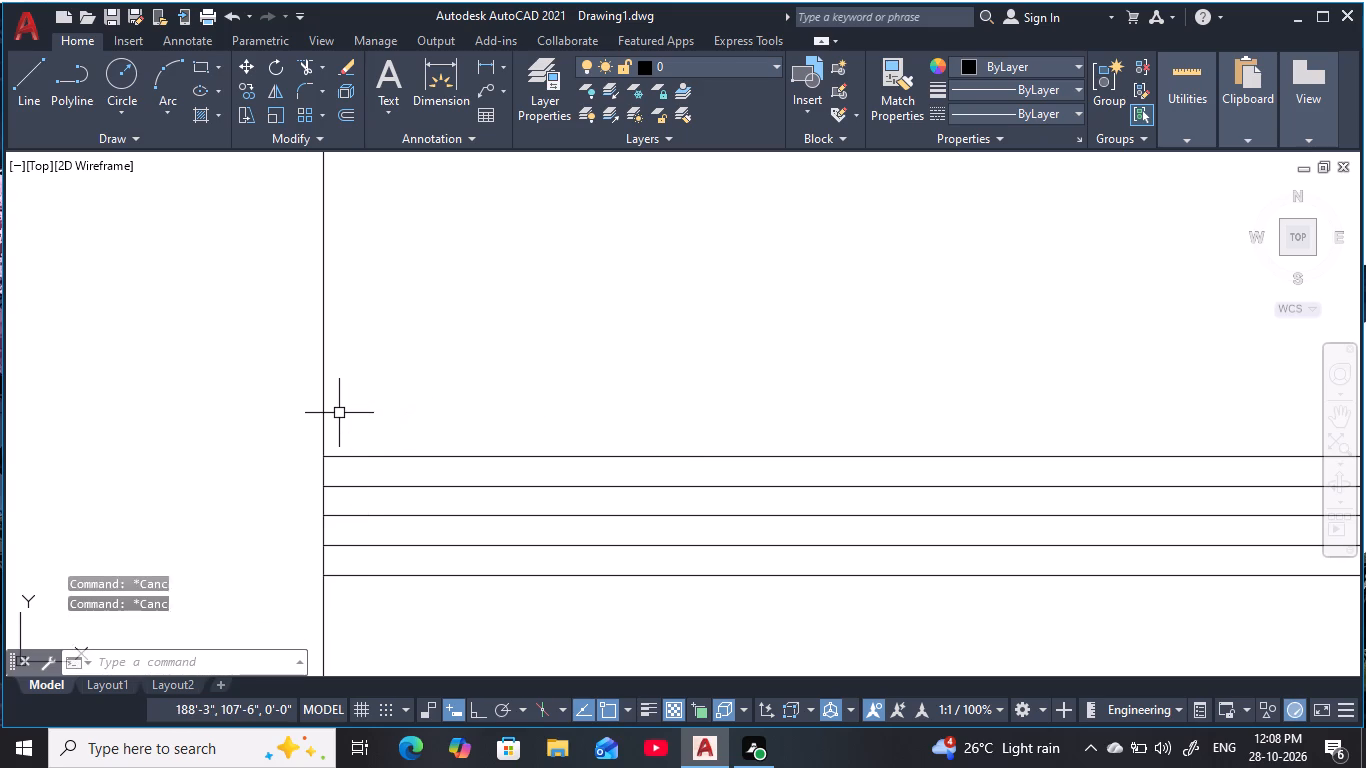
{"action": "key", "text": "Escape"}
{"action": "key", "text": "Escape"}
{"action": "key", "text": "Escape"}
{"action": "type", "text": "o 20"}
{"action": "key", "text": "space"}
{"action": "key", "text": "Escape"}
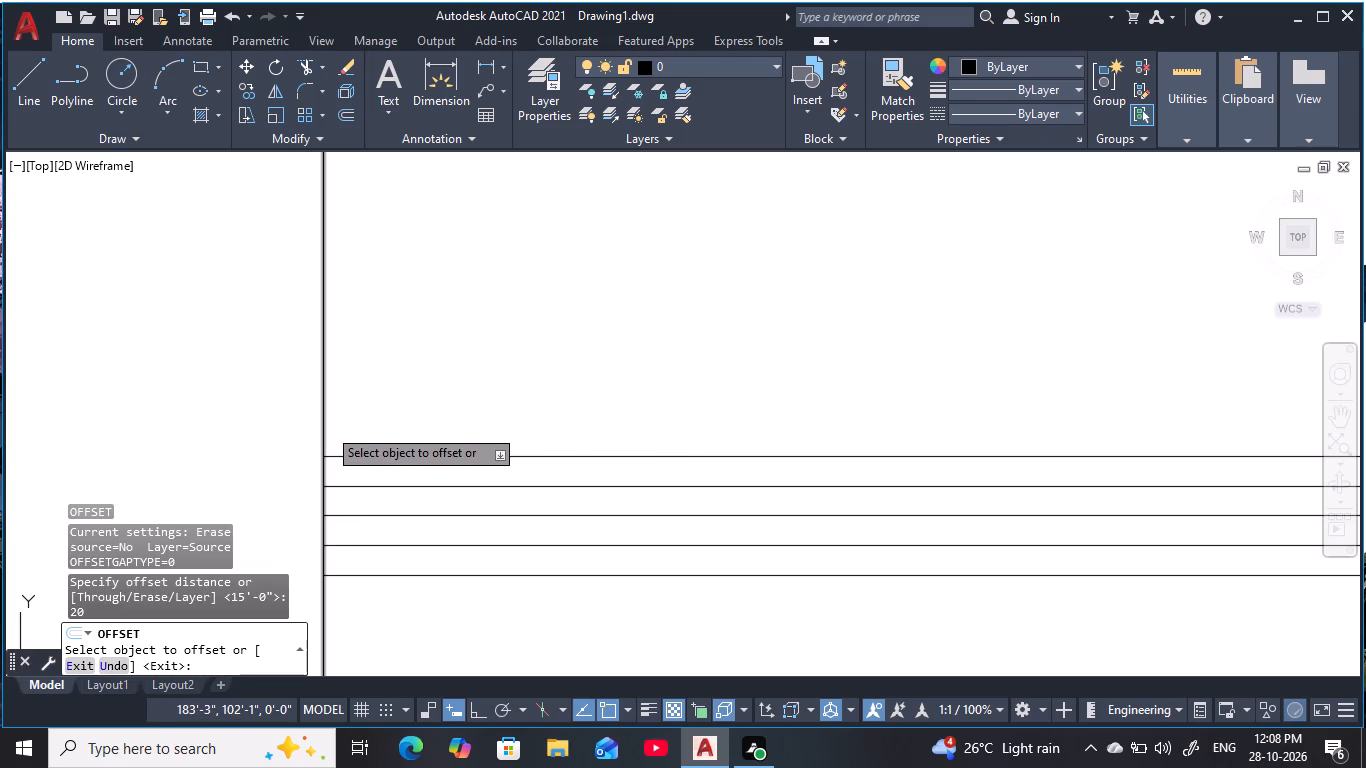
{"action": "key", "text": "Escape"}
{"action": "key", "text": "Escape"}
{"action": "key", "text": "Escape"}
Offset the original vertical line 20' to the right to add a second vertical line.
{"action": "type", "text": "o 20'"}
{"action": "key", "text": "space"}
{"action": "left_click", "coordinate": [327, 427]}
{"action": "left_click", "coordinate": [521, 421]}
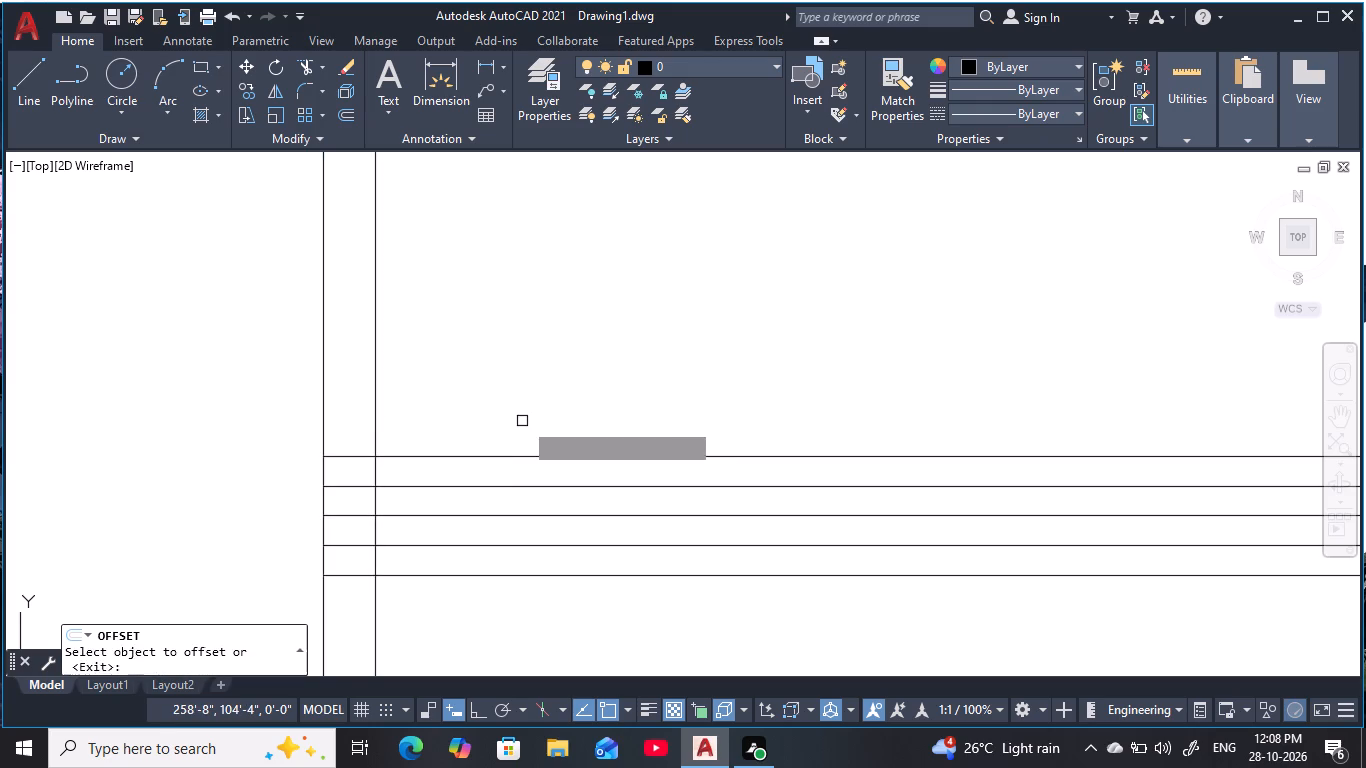
{"action": "key", "text": "Escape"}
{"action": "key", "text": "Escape"}
{"action": "key", "text": "Escape"}
{"action": "key", "text": "Escape"}
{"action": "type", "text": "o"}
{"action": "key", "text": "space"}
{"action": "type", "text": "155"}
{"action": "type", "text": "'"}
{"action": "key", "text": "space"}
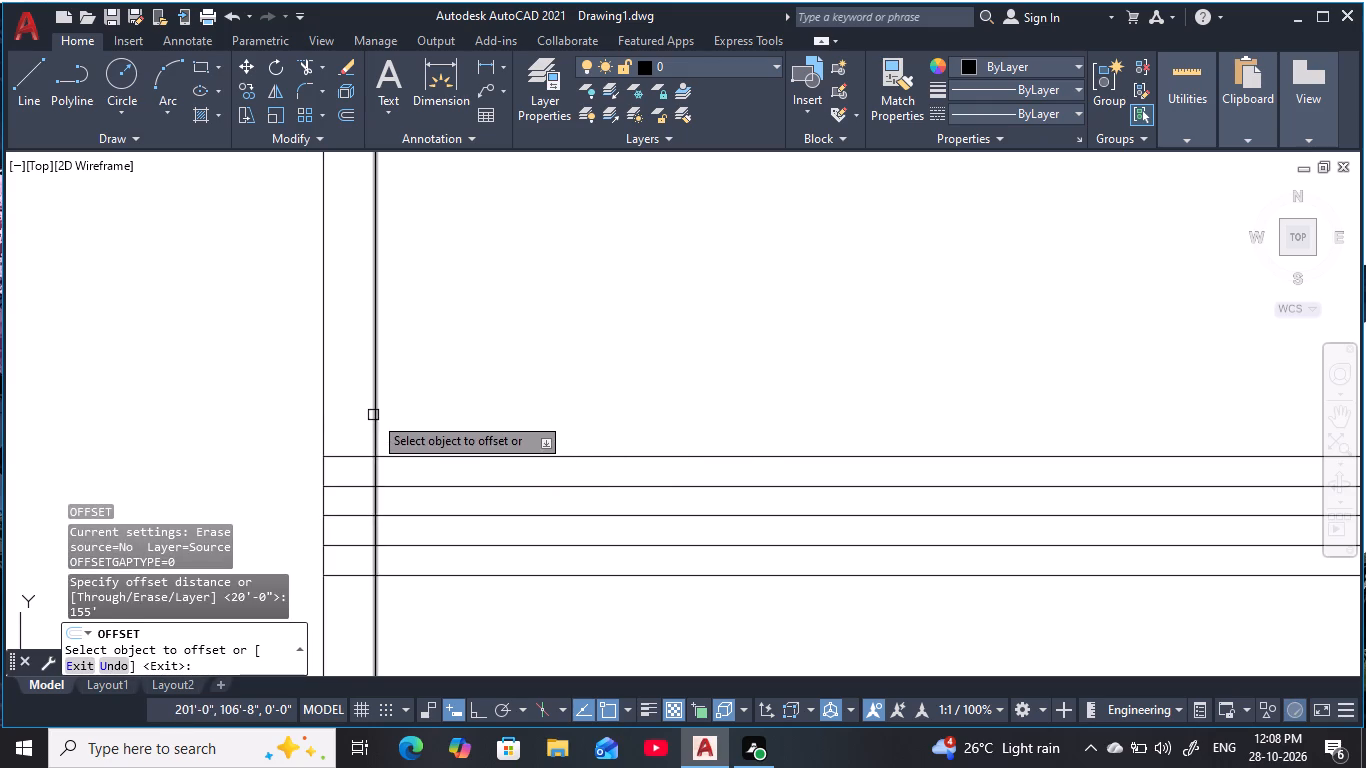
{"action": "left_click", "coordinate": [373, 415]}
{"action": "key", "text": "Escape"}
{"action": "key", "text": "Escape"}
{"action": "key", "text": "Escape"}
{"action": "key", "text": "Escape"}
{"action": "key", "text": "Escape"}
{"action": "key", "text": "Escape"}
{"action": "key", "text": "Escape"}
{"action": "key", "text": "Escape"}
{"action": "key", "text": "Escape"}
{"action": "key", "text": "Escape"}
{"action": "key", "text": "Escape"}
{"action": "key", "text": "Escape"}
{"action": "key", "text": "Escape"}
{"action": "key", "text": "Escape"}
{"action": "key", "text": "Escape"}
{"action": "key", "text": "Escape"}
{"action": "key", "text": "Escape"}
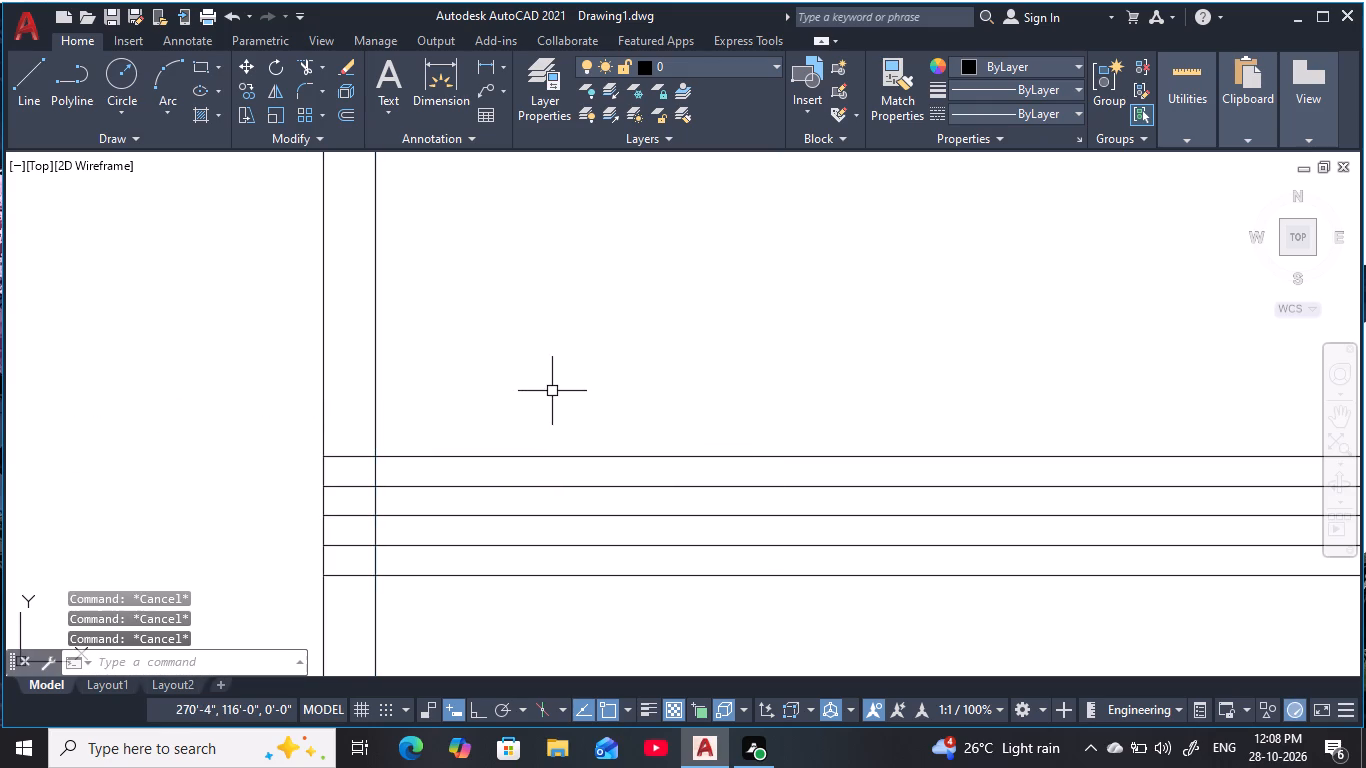
Offset the second vertical line 15' to the right to add a third vertical line.
{"action": "type", "text": "o"}
{"action": "key", "text": "space"}
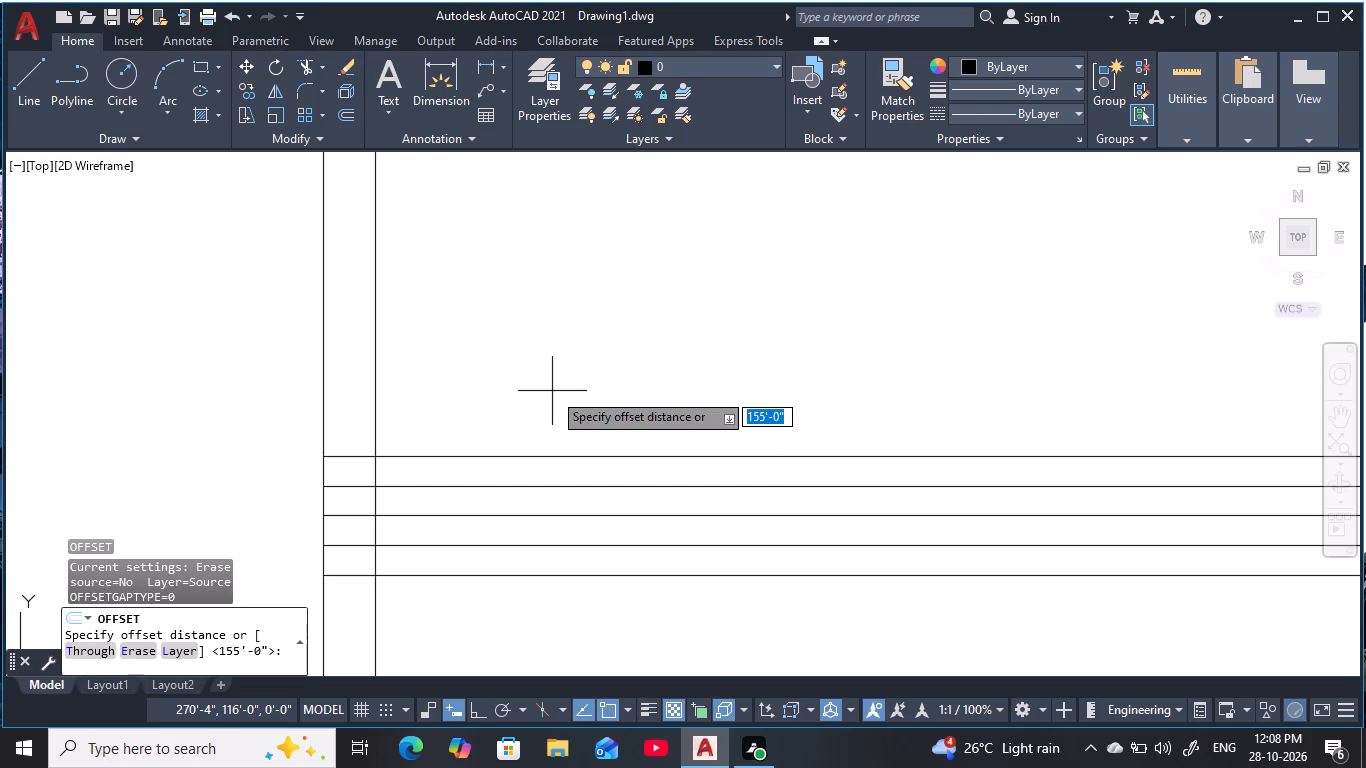
{"action": "key", "text": "1"}
{"action": "type", "text": "5'"}
{"action": "key", "text": "space"}
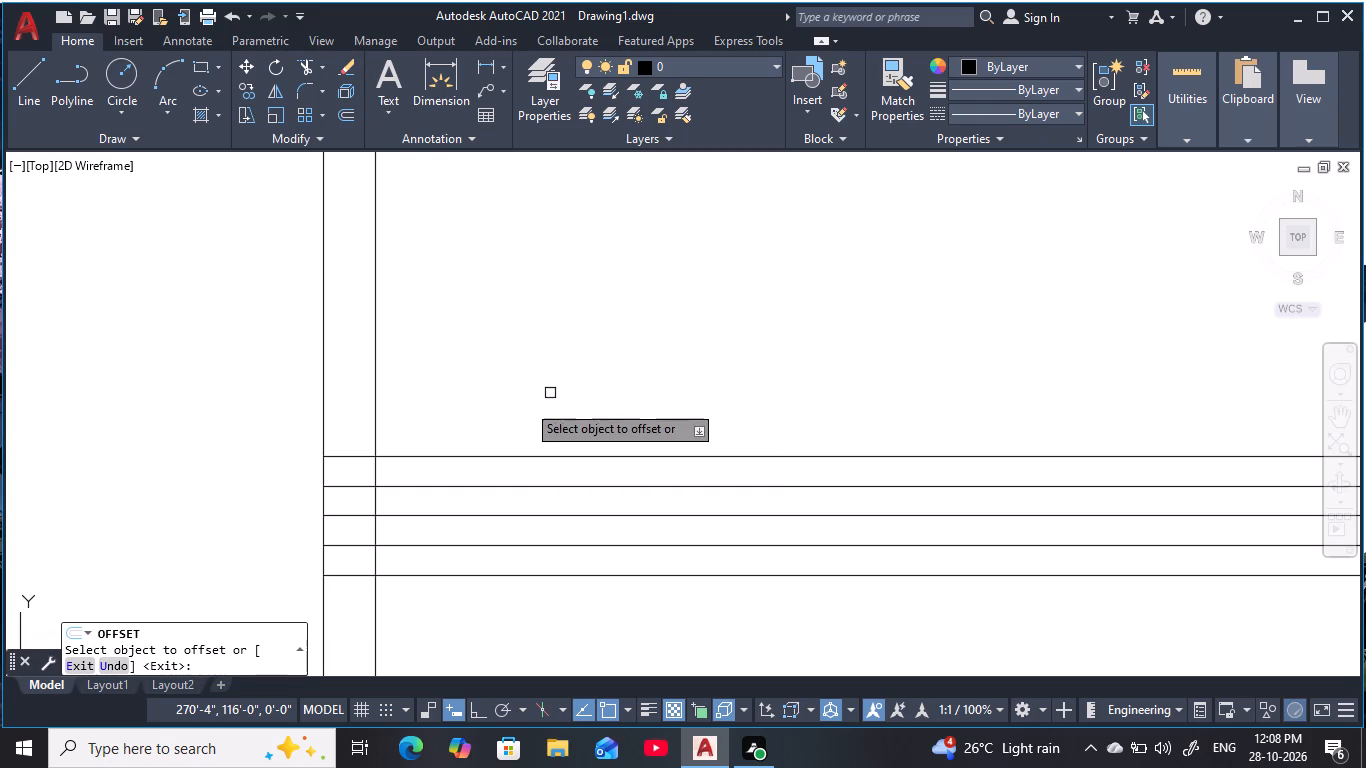
{"action": "left_click", "coordinate": [380, 411]}
{"action": "left_click", "coordinate": [377, 411]}
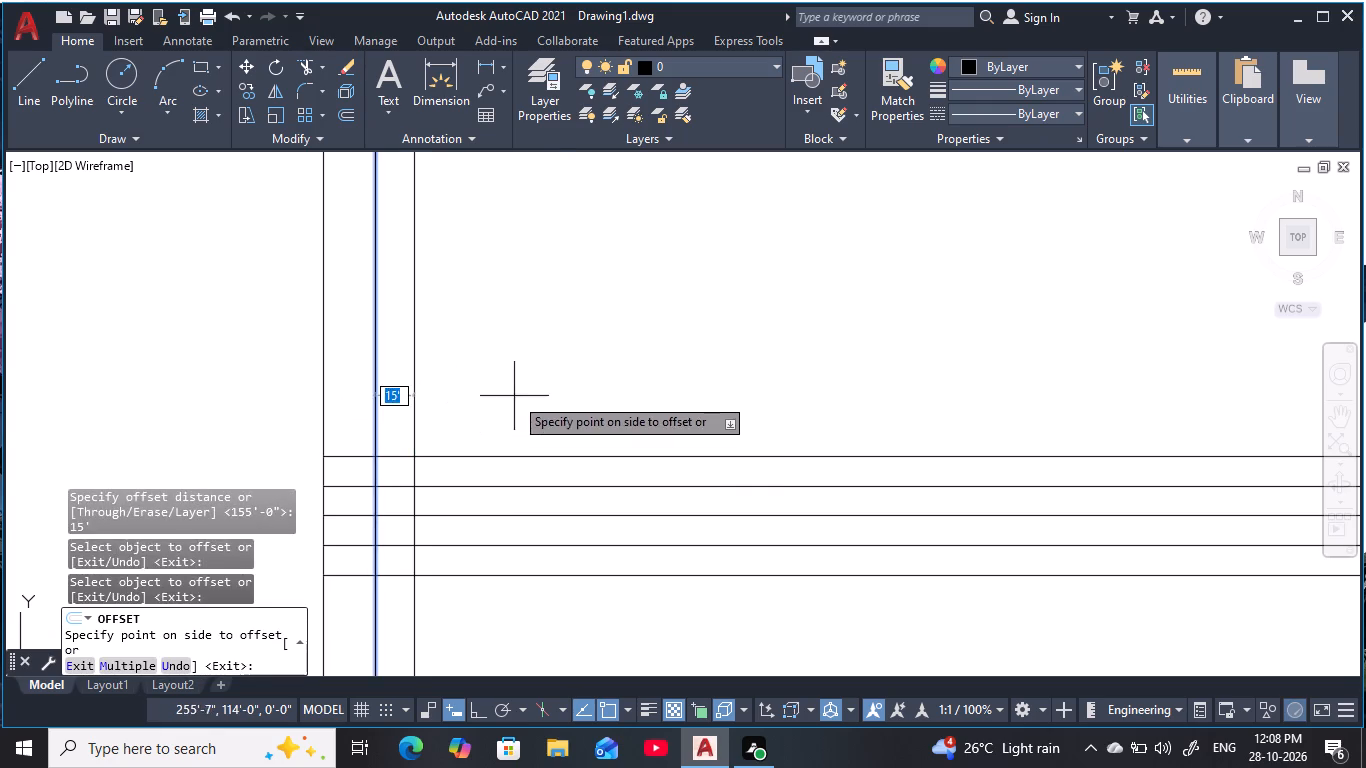
{"action": "left_click", "coordinate": [516, 396]}
{"action": "key", "text": "Escape"}
{"action": "key", "text": "Escape"}
{"action": "key", "text": "Escape"}
{"action": "key", "text": "Escape"}
Offset the third vertical line 20' to the right to add a fourth vertical line.
{"action": "type", "text": "o"}
{"action": "key", "text": "space"}
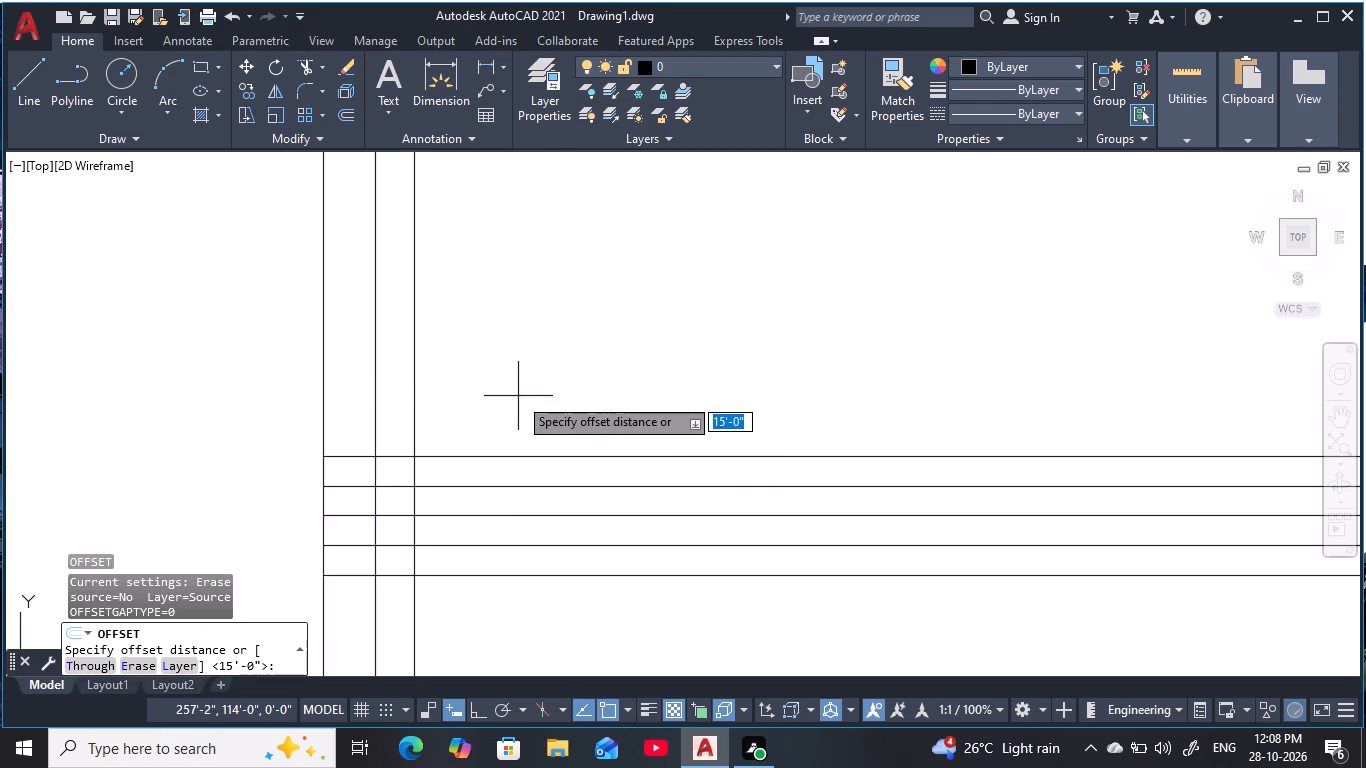
{"action": "type", "text": "20"}
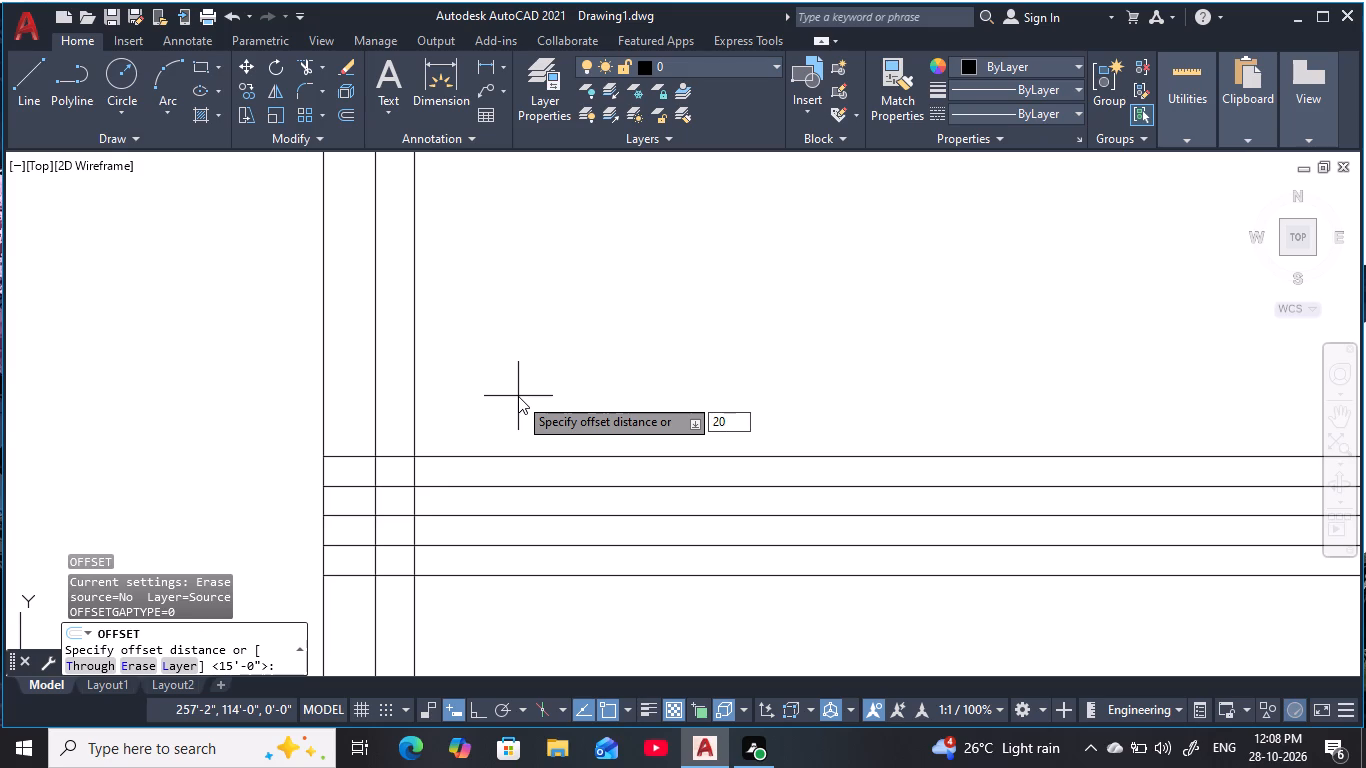
{"action": "type", "text": "'"}
{"action": "key", "text": "space"}
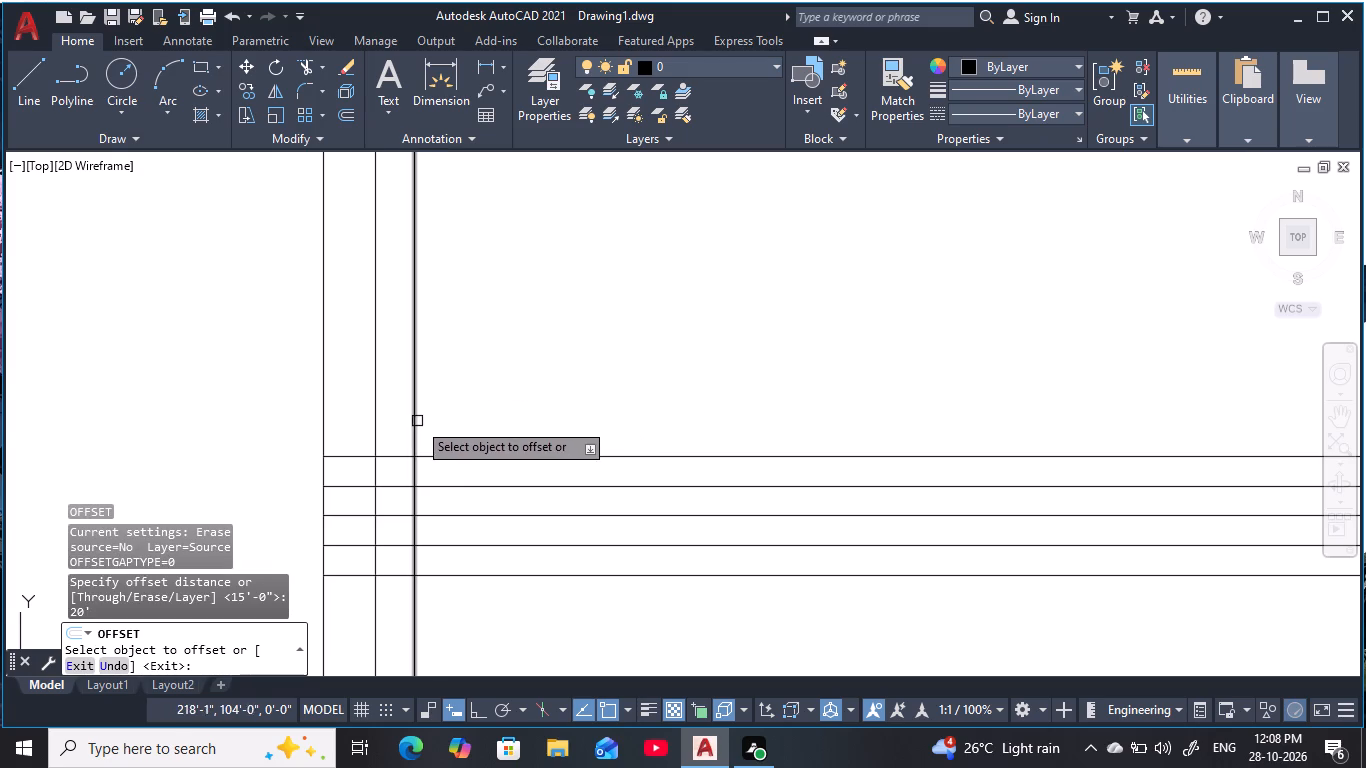
{"action": "left_click", "coordinate": [415, 421]}
{"action": "left_click", "coordinate": [588, 380]}
{"action": "key", "text": "Escape"}
{"action": "key", "text": "Escape"}
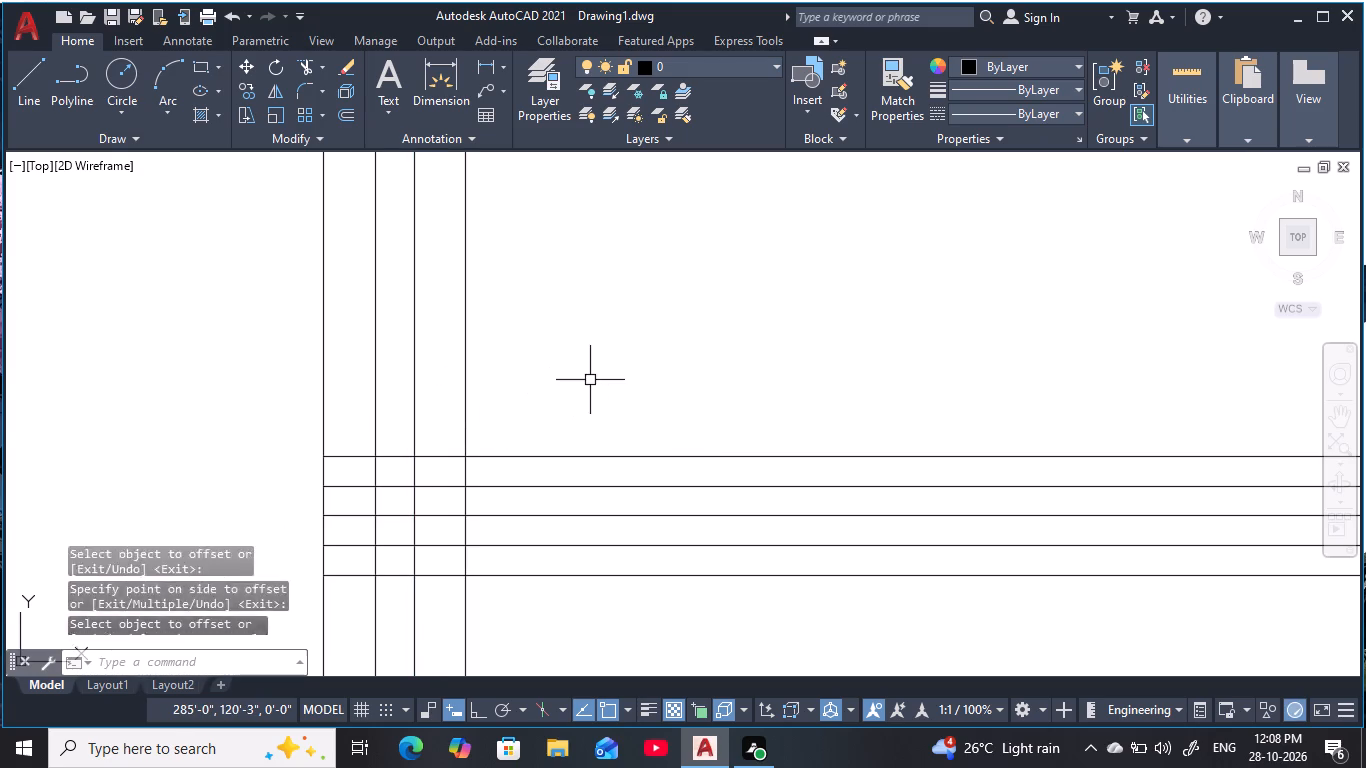
{"action": "key", "text": "Escape"}
{"action": "key", "text": "Escape"}
{"action": "key", "text": "Escape"}
{"action": "key", "text": "Escape"}
{"action": "key", "text": "Escape"}
Trim all four vertical lines above the topmost horizontal line with a fence across them.
{"action": "key", "text": "t"}
{"action": "key", "text": "r"}
{"action": "key", "text": "space"}
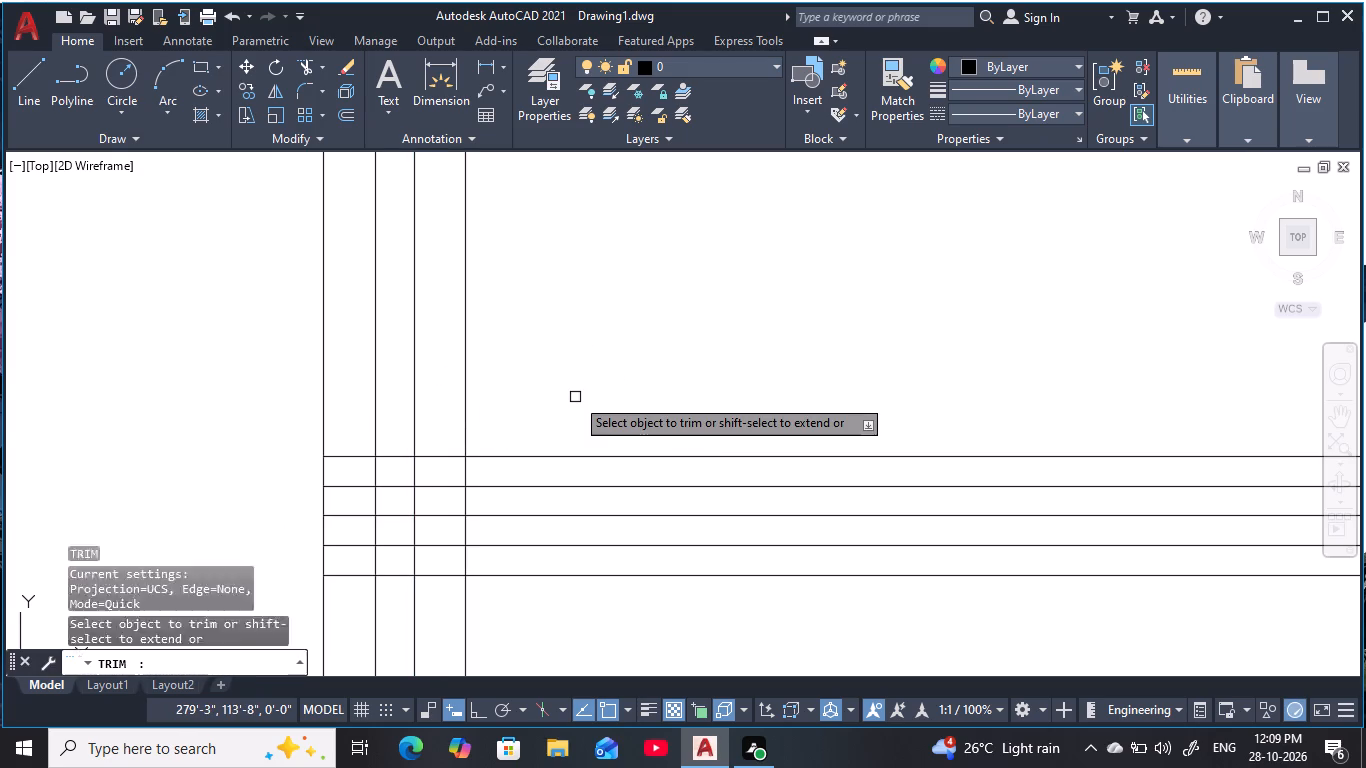
{"action": "left_click_drag", "start_coordinate": [535, 401], "coordinate": [252, 407]}
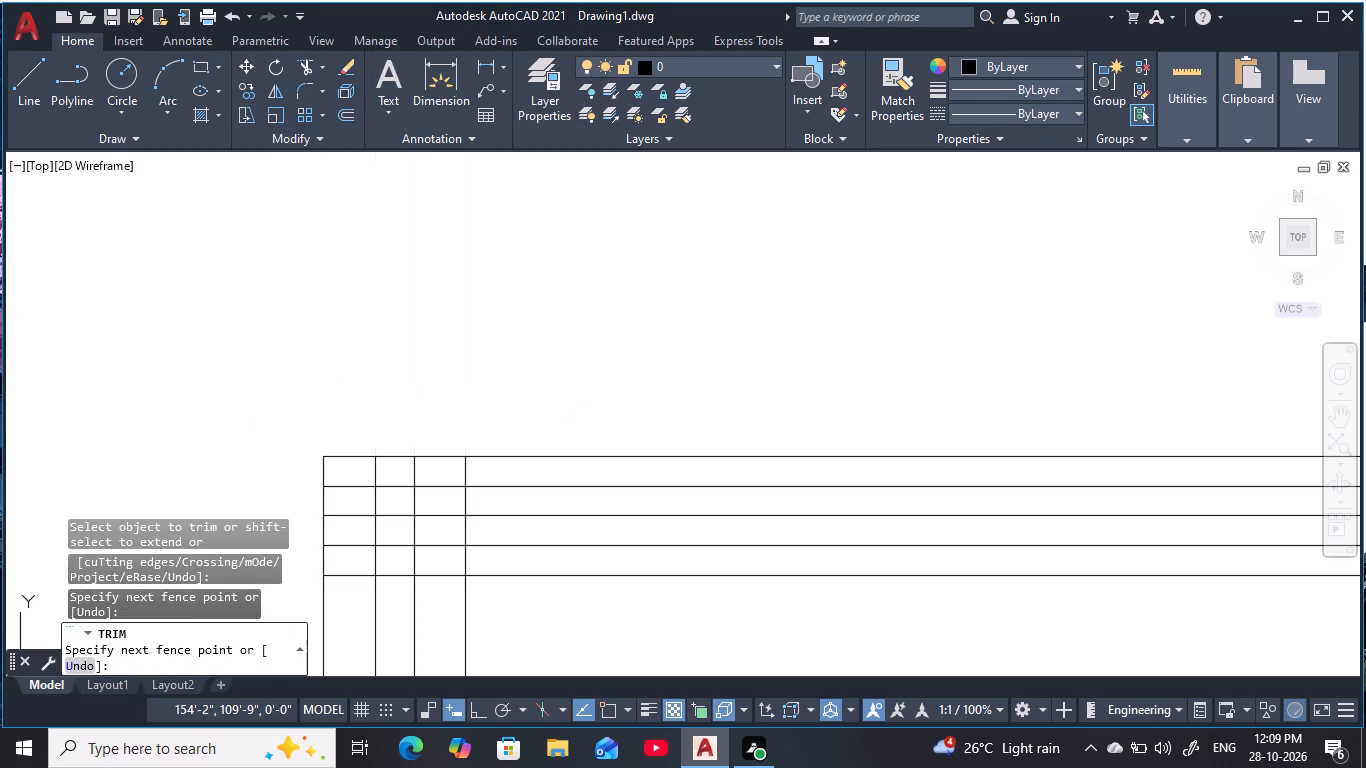
{"action": "key", "text": "Escape"}
{"action": "key", "text": "Escape"}
{"action": "key", "text": "Escape"}
{"action": "key", "text": "Escape"}
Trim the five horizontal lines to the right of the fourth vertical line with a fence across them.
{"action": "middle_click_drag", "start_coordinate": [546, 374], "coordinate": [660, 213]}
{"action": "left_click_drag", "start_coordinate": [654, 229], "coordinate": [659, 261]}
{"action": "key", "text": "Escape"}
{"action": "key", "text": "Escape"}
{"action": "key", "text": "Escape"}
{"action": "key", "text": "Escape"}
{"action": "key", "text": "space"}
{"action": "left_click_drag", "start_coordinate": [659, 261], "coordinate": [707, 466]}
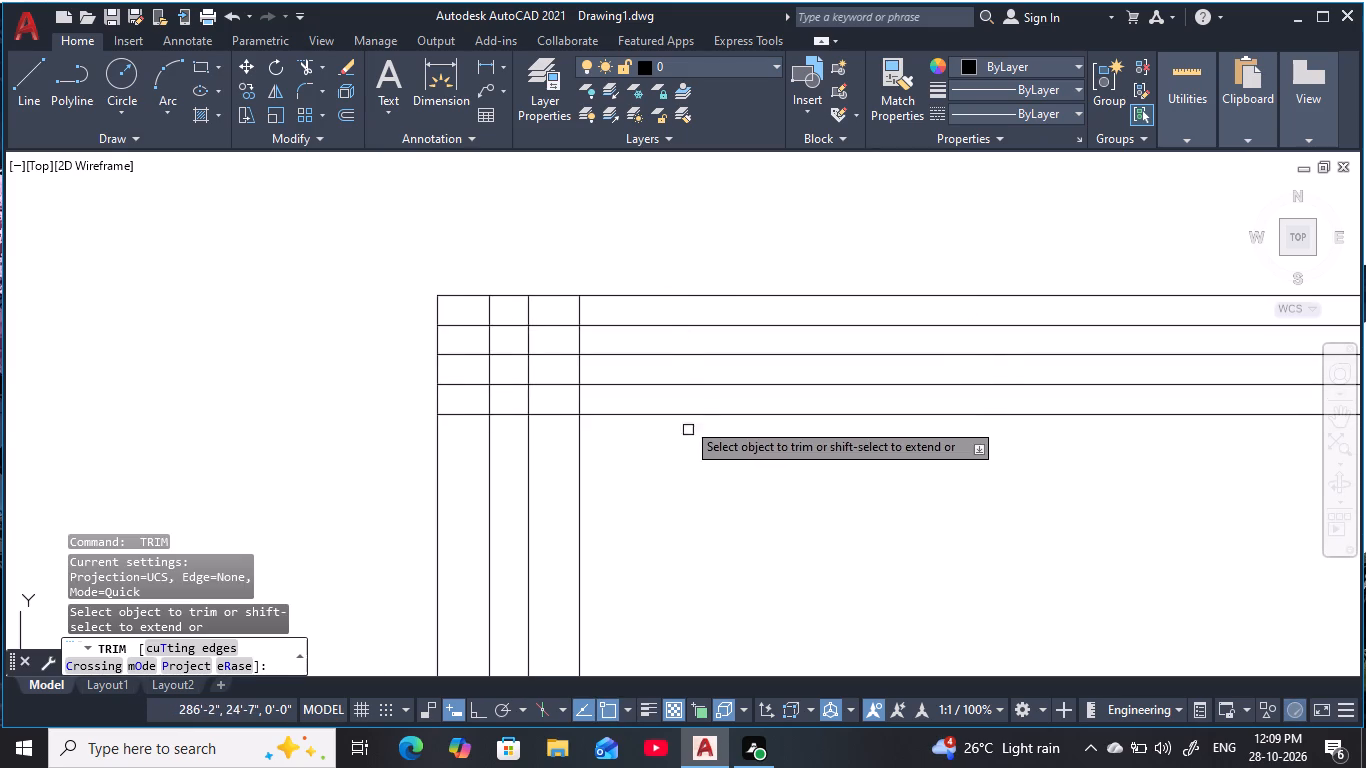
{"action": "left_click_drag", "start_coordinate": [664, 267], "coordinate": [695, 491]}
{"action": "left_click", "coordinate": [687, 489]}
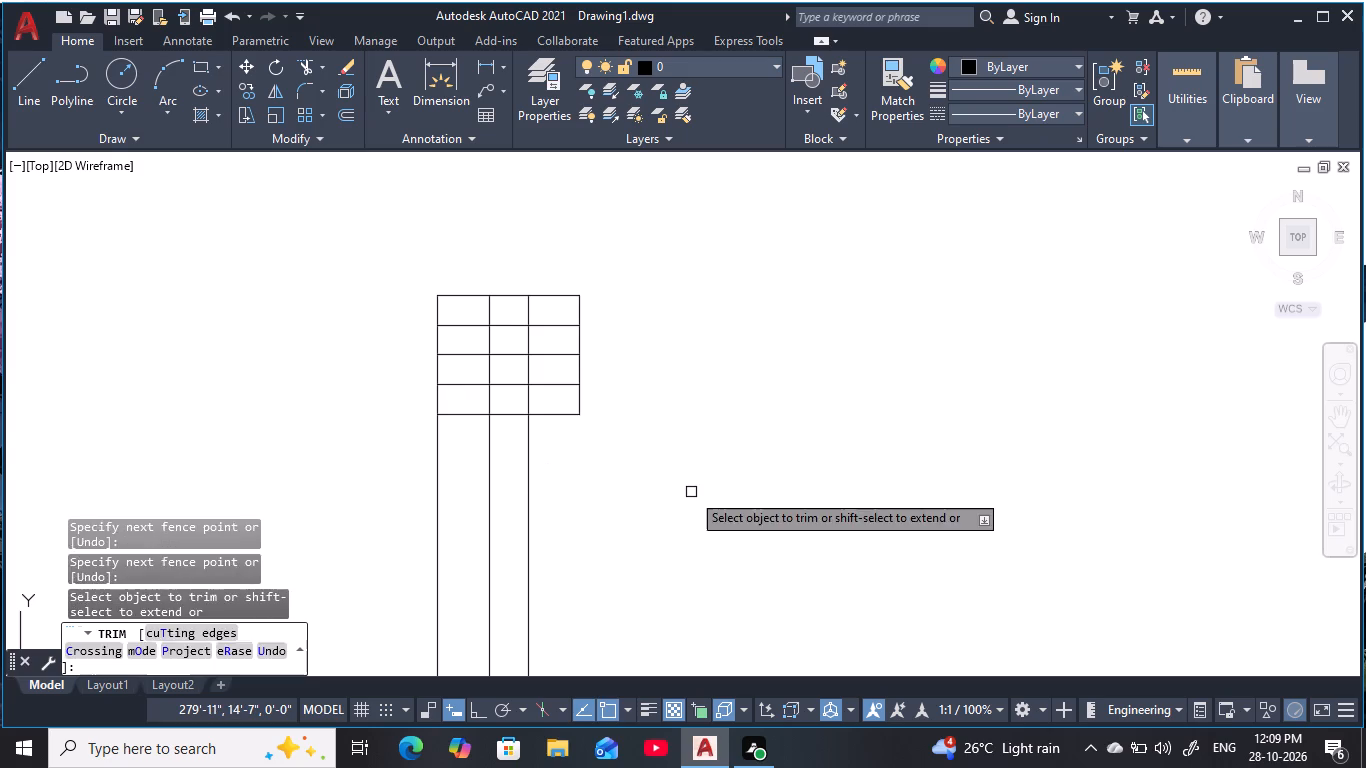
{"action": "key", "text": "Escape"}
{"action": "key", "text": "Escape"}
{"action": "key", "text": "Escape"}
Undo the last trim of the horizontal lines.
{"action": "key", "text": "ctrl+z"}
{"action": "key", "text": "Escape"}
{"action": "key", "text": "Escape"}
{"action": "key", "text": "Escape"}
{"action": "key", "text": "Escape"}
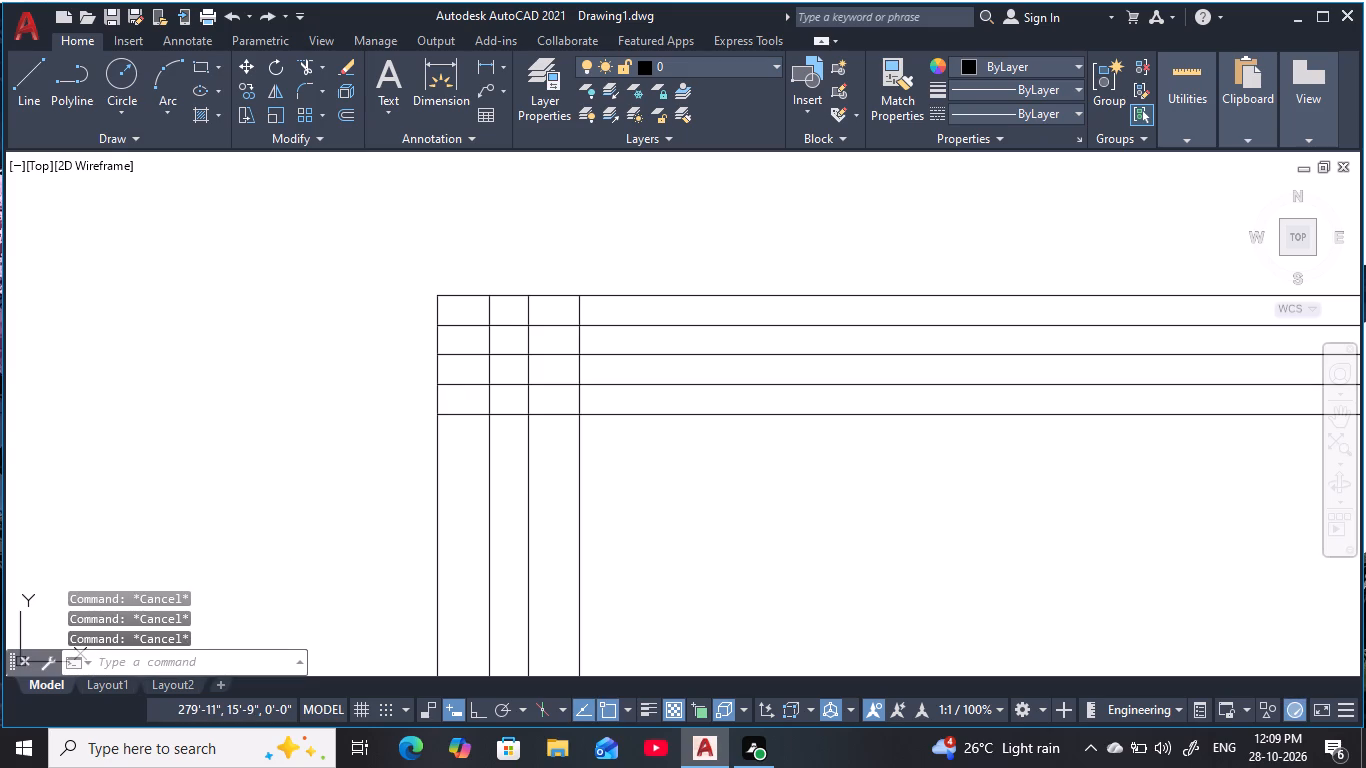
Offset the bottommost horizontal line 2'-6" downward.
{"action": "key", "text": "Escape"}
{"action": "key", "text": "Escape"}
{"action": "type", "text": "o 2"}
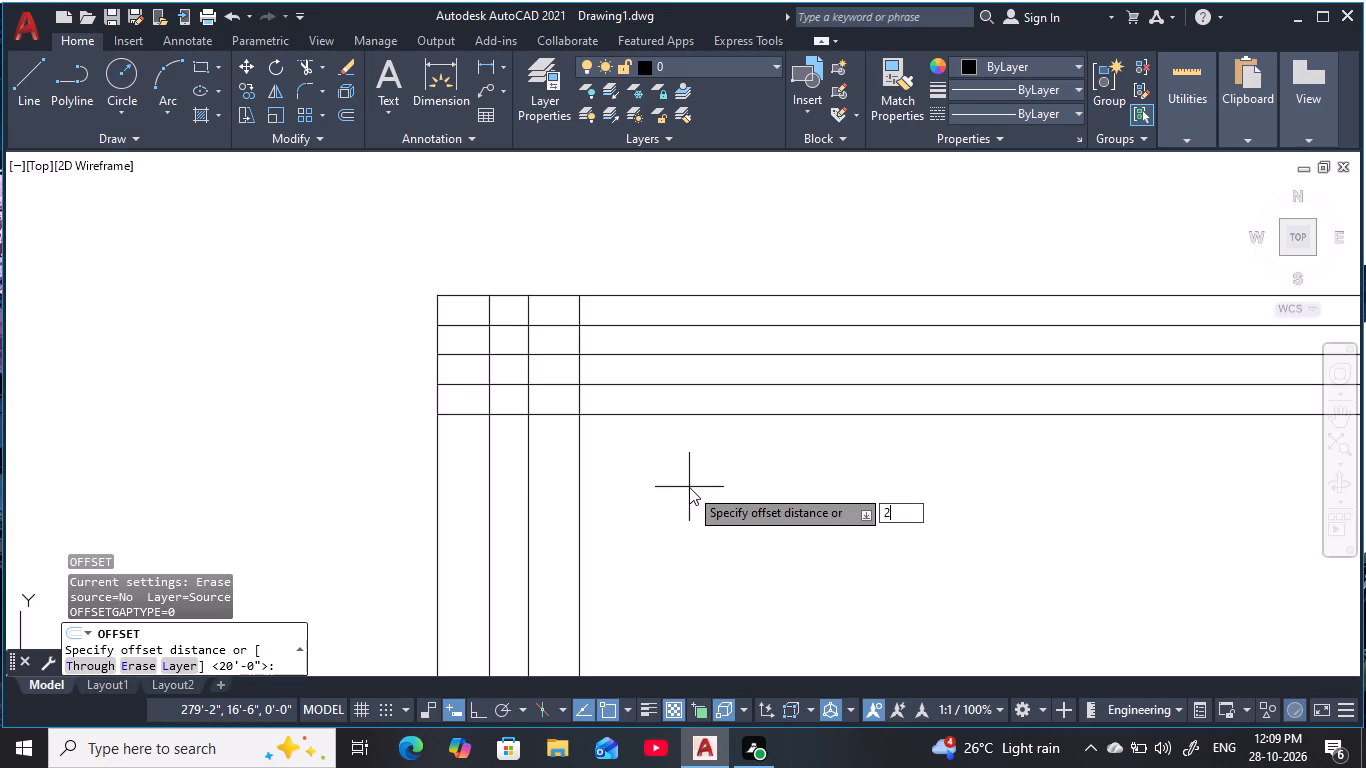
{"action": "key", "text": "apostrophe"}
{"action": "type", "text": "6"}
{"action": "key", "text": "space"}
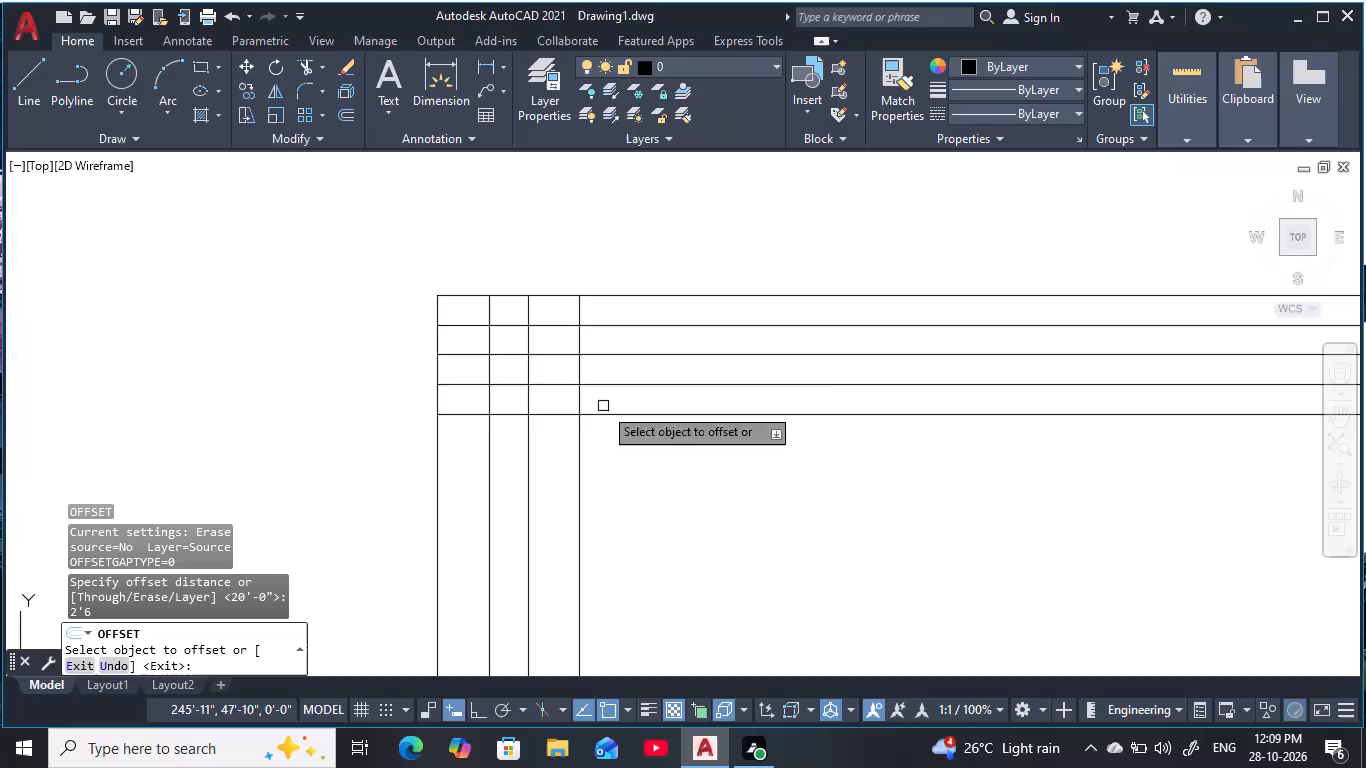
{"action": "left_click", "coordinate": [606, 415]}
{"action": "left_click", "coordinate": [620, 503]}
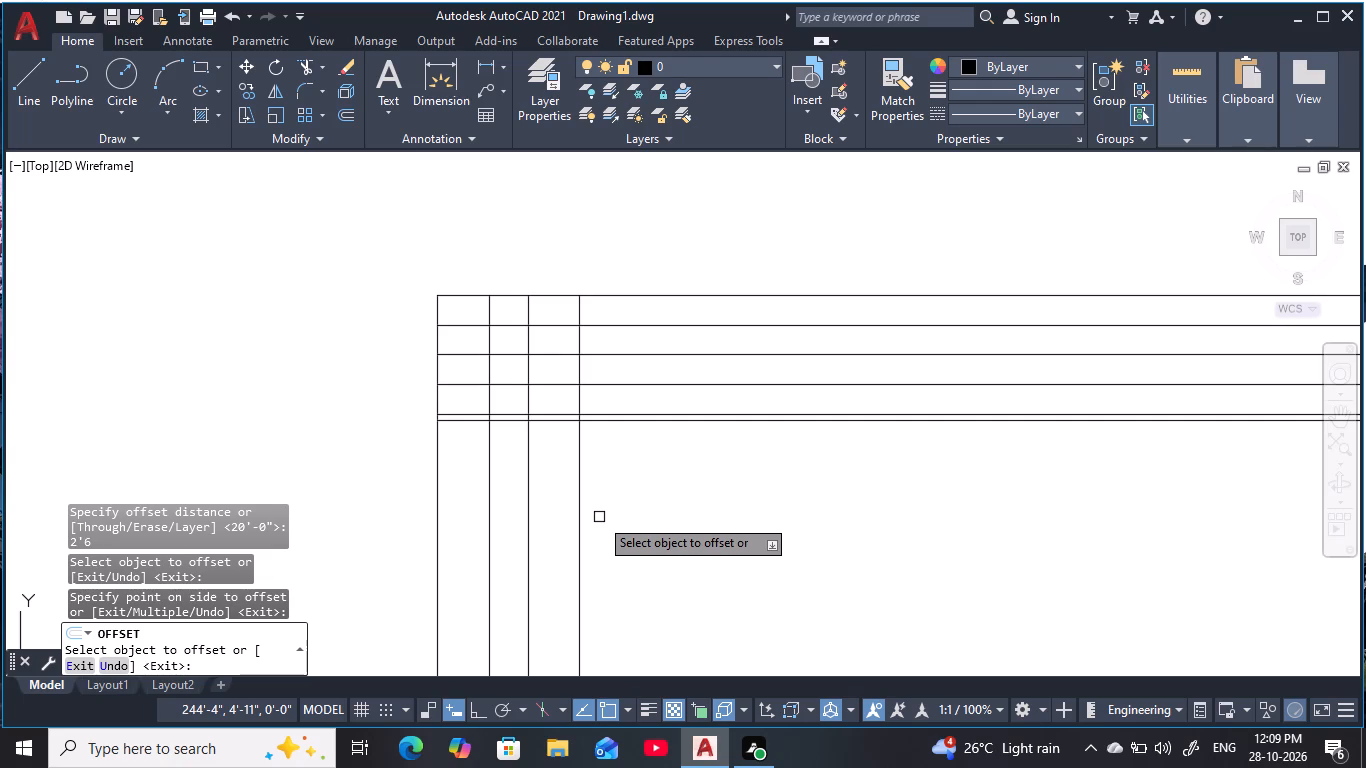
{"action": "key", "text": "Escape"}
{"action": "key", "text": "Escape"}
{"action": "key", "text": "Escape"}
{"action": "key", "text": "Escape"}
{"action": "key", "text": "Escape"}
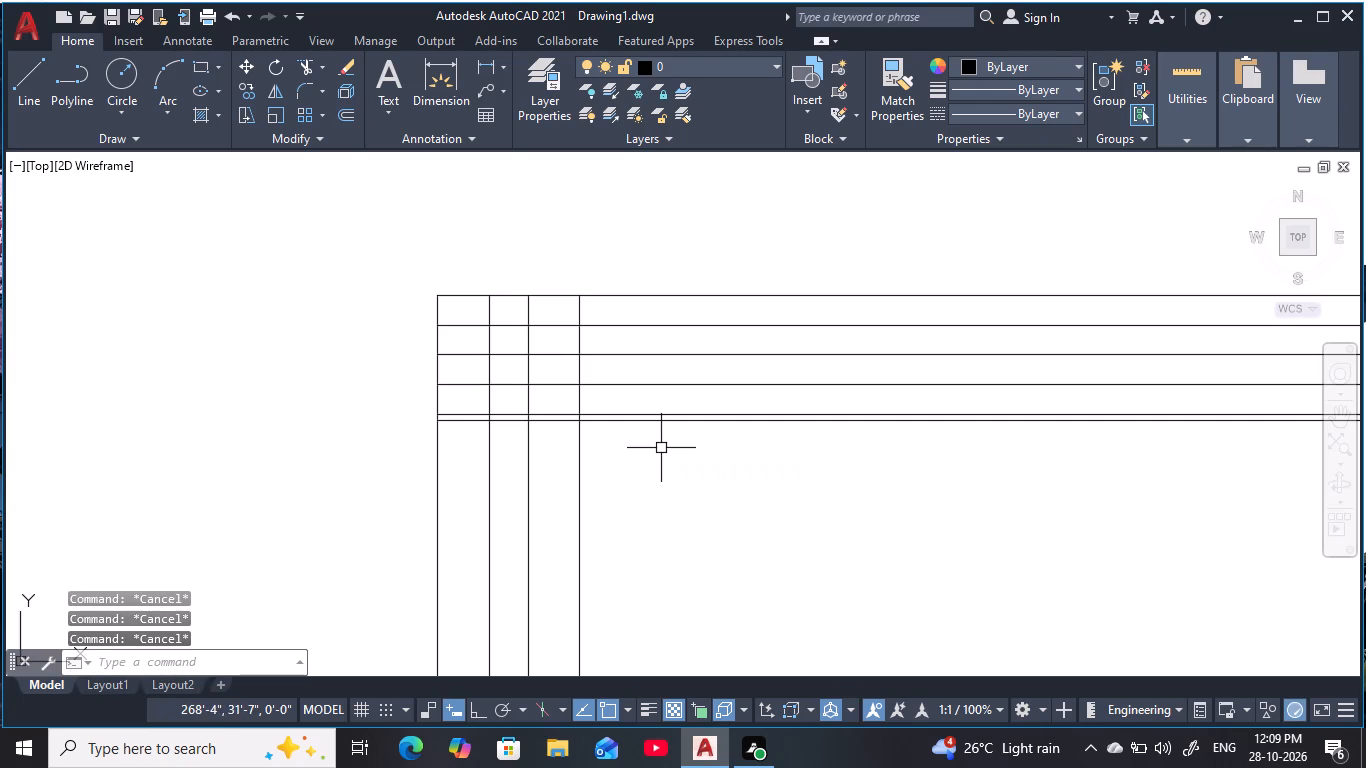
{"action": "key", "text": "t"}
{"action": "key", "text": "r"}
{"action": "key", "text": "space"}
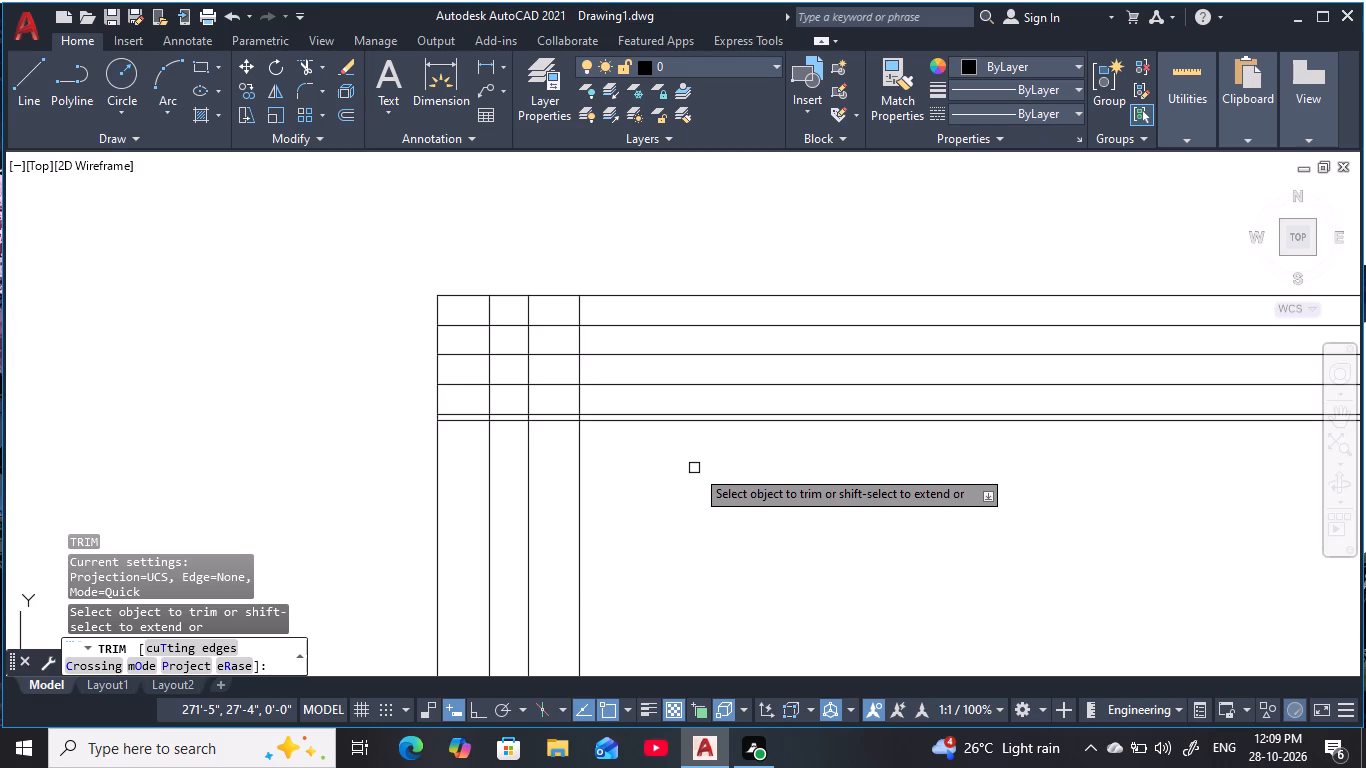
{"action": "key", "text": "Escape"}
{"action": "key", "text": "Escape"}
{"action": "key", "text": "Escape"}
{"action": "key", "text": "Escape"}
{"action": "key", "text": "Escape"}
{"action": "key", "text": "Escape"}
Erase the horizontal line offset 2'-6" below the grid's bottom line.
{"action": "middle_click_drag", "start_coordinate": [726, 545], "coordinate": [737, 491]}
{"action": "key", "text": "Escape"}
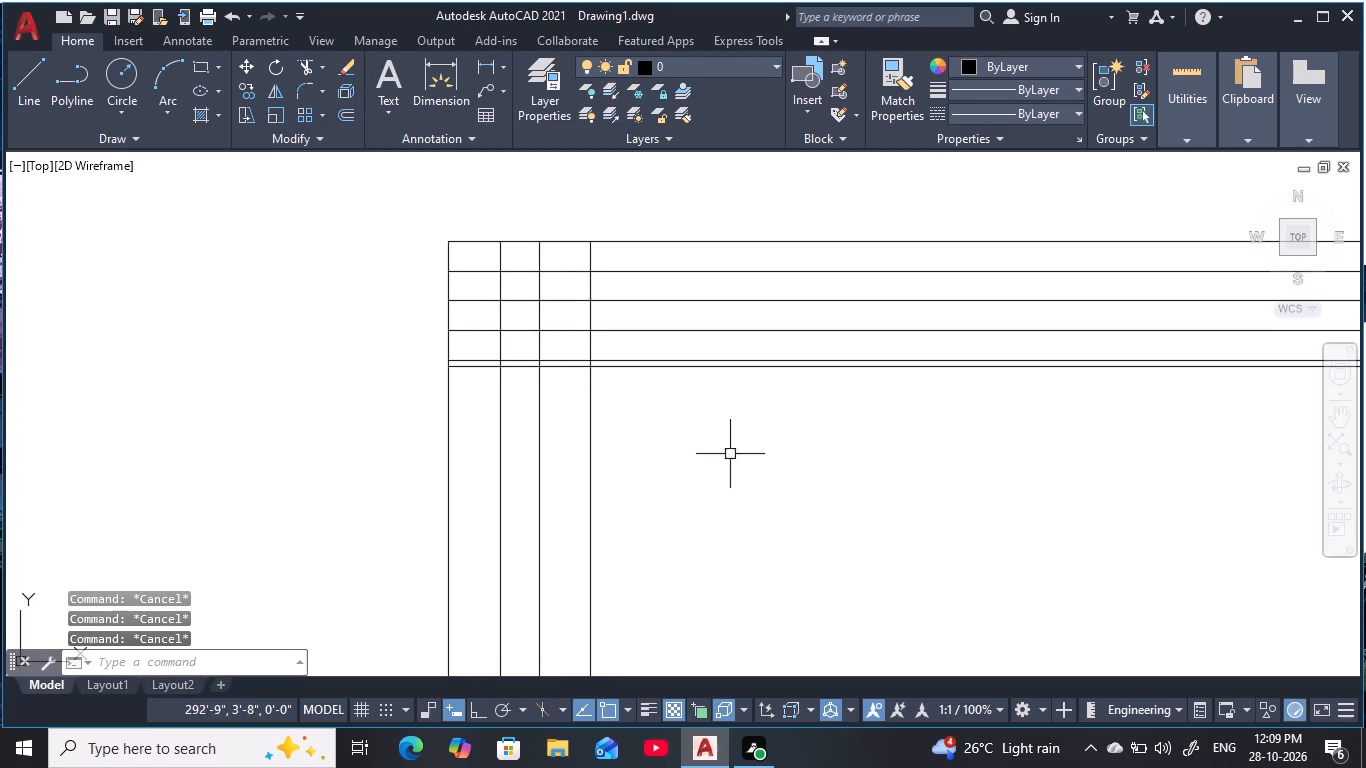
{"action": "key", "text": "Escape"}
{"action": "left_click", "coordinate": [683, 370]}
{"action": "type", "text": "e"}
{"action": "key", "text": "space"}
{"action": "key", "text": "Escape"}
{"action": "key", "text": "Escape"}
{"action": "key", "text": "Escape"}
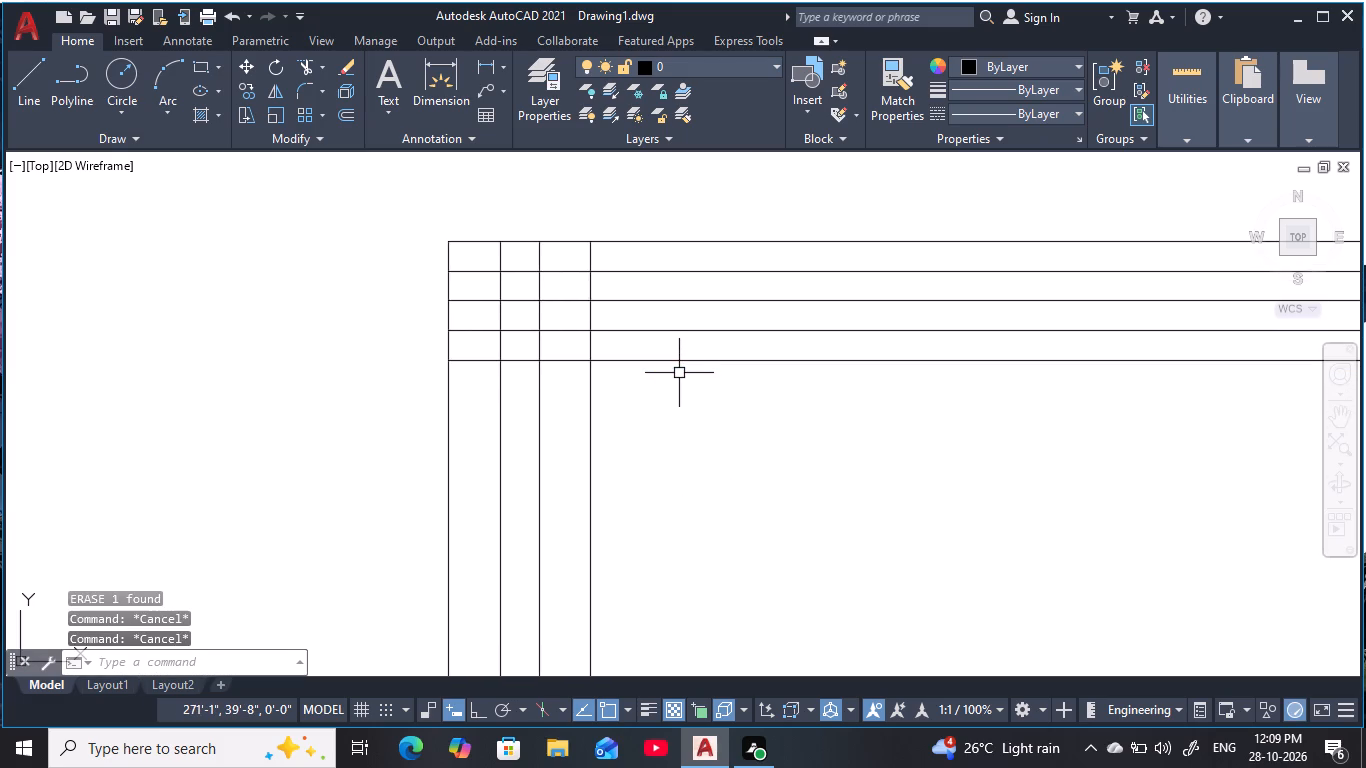
Offset the bottommost horizontal line 11'-6" downward to add a sixth horizontal grid line.
{"action": "type", "text": "o"}
{"action": "key", "text": "space"}
{"action": "key", "text": "1"}
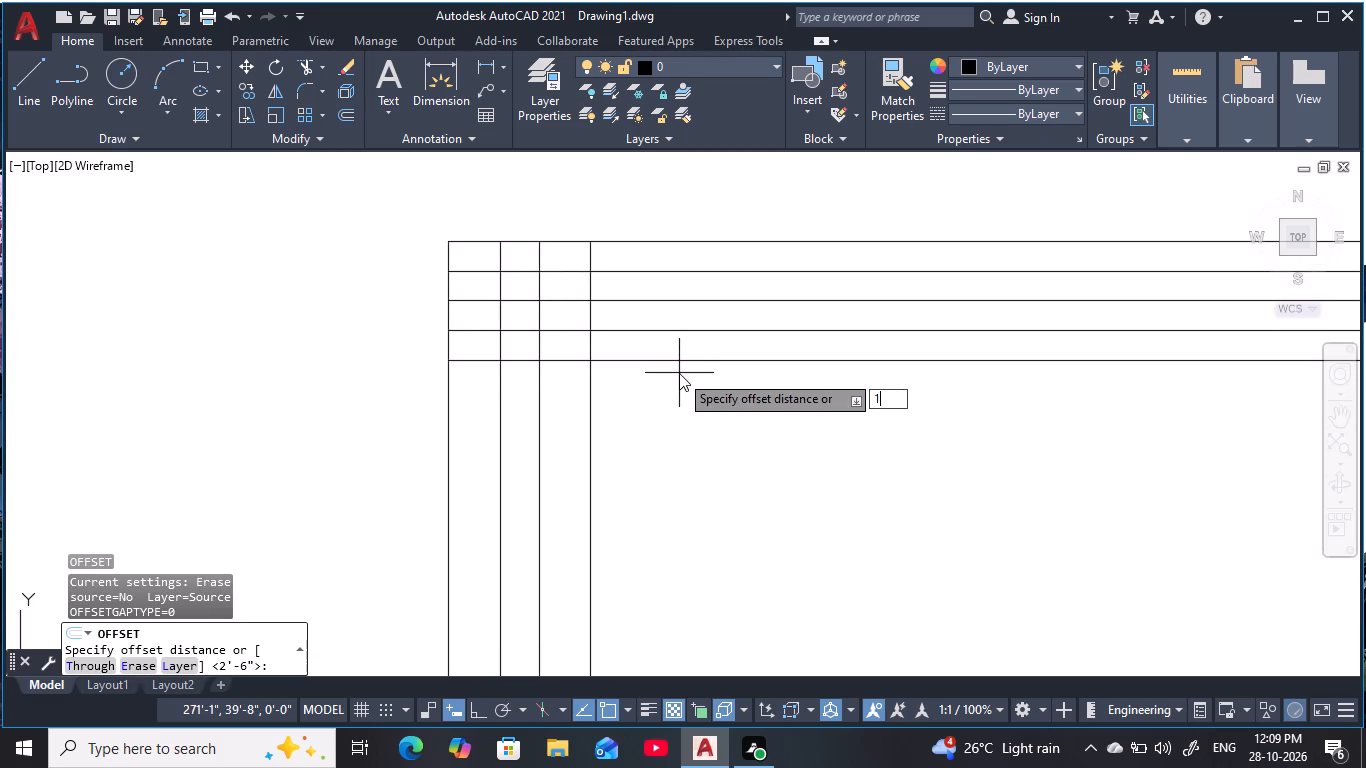
{"action": "type", "text": "1'6"}
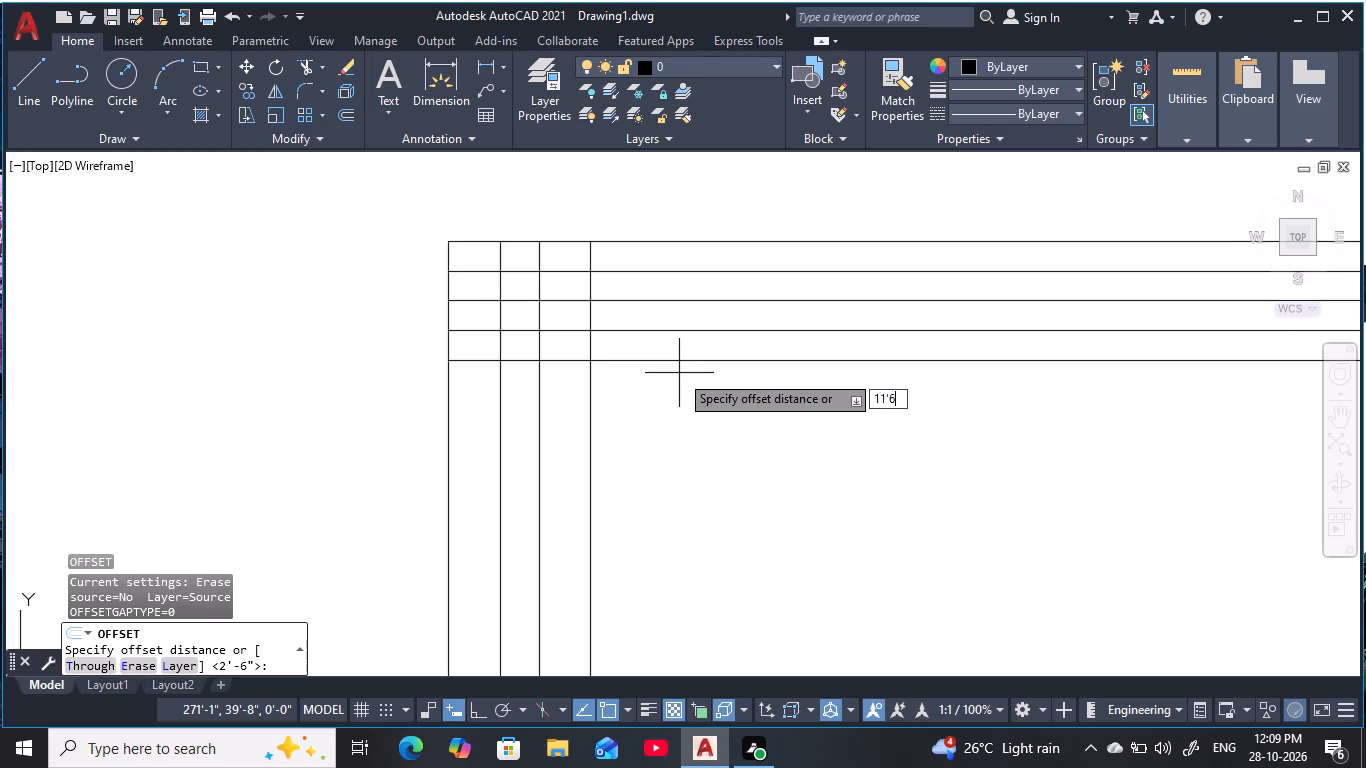
{"action": "key", "text": "space"}
{"action": "left_click", "coordinate": [679, 361]}
{"action": "left_click", "coordinate": [696, 533]}
{"action": "key", "text": "Escape"}
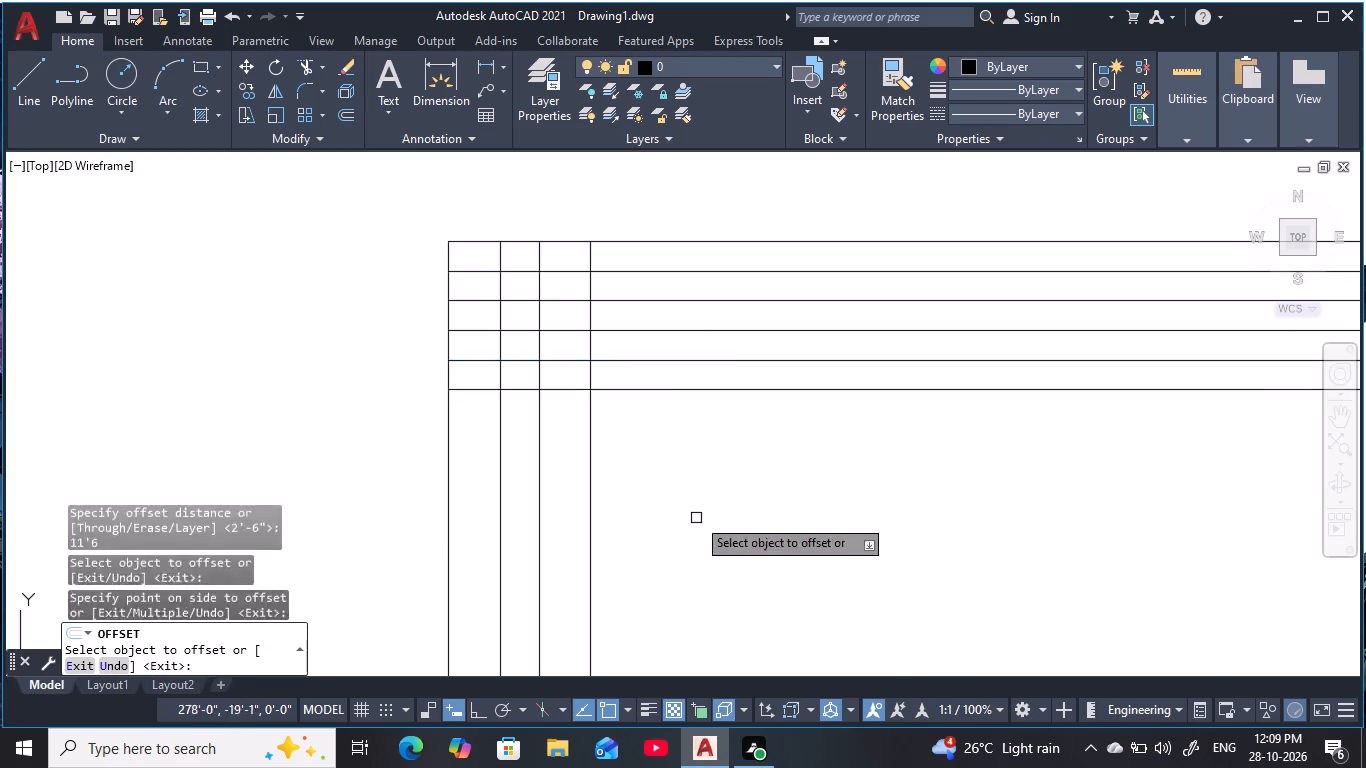
{"action": "key", "text": "Escape"}
{"action": "key", "text": "Escape"}
{"action": "key", "text": "Escape"}
Offset the sixth horizontal line 2'-6" downward to add a narrow strip at the bottom of the grid.
{"action": "middle_click_drag", "start_coordinate": [704, 475], "coordinate": [688, 499]}
{"action": "key", "text": "Escape"}
{"action": "scroll", "coordinate": [688, 499], "scroll_direction": "up", "scroll_amount": 1}
{"action": "key", "text": "Escape"}
{"action": "key", "text": "Escape"}
{"action": "key", "text": "Escape"}
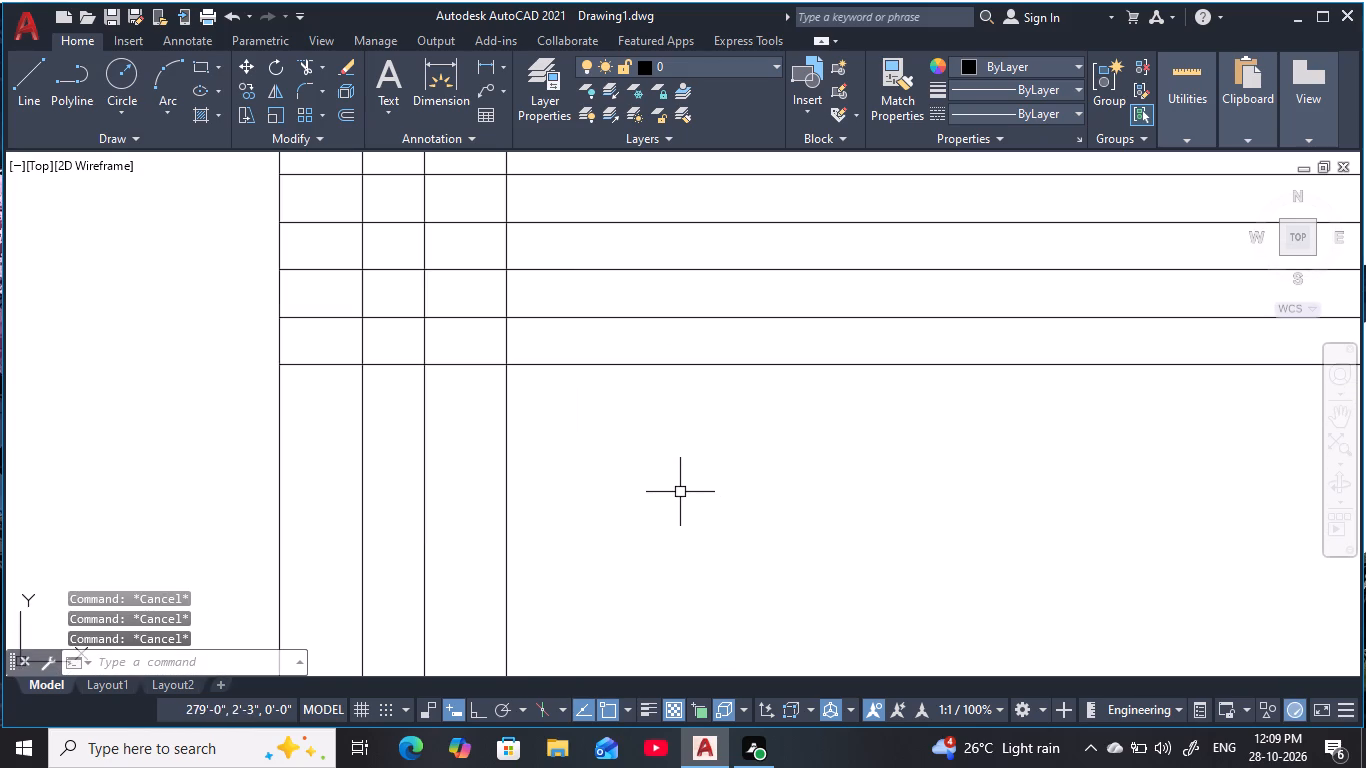
{"action": "key", "text": "o"}
{"action": "key", "text": "space"}
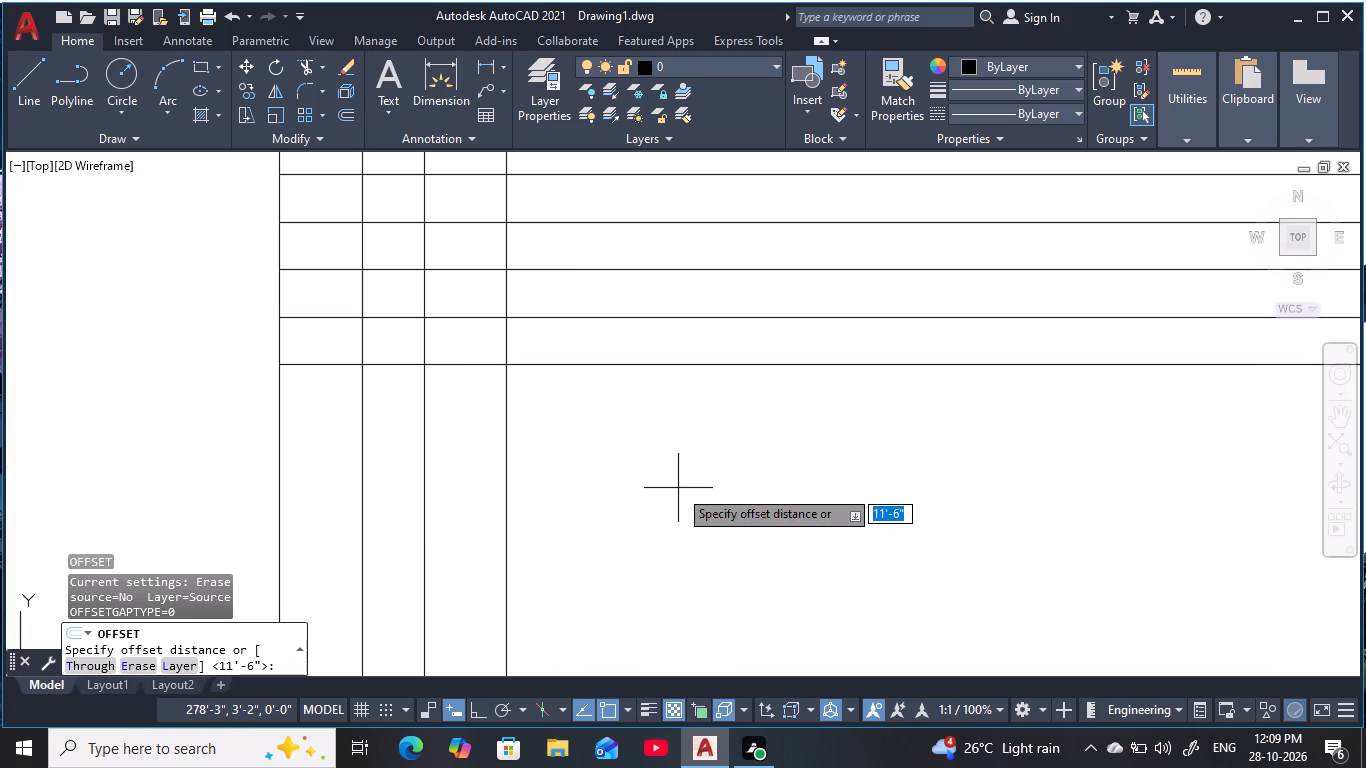
{"action": "type", "text": "2'6"}
{"action": "key", "text": "space"}
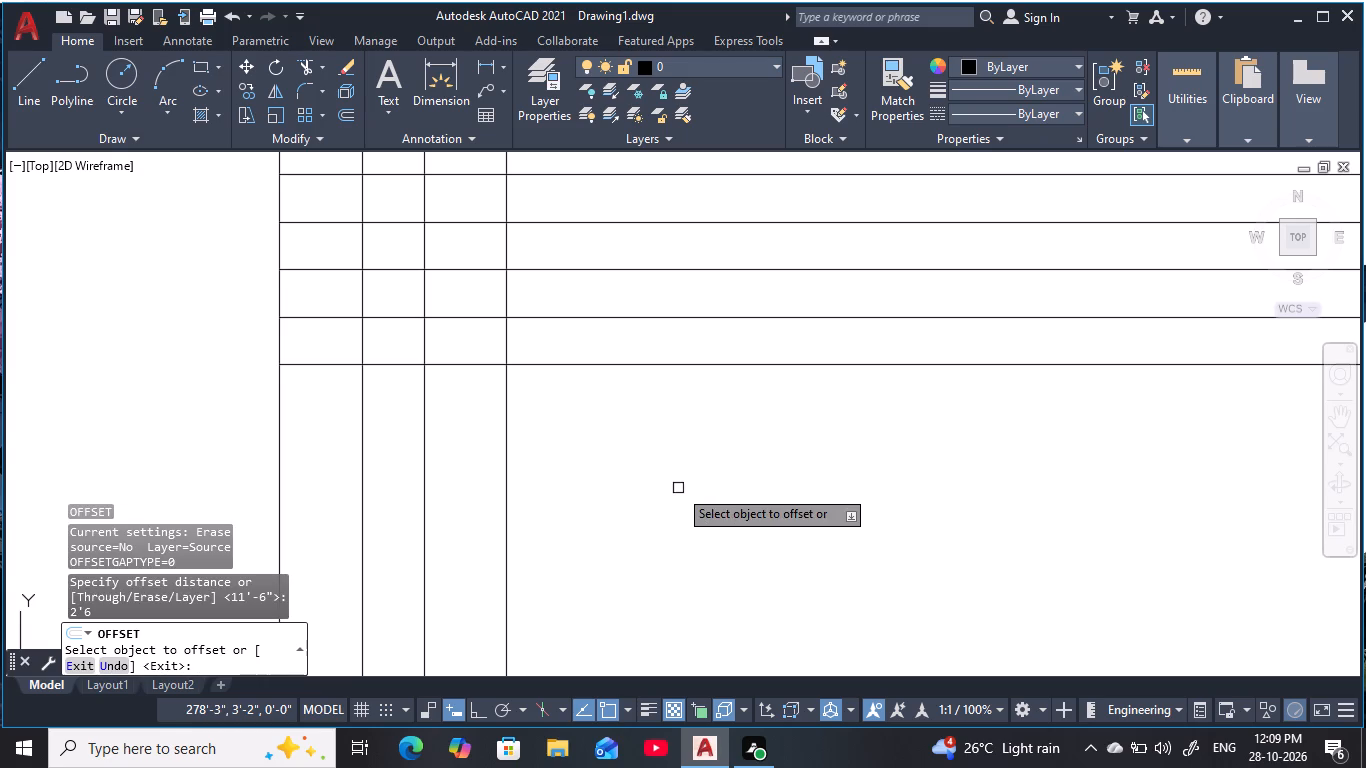
{"action": "left_click", "coordinate": [652, 365]}
{"action": "left_click", "coordinate": [665, 551]}
{"action": "key", "text": "Escape"}
{"action": "key", "text": "Escape"}
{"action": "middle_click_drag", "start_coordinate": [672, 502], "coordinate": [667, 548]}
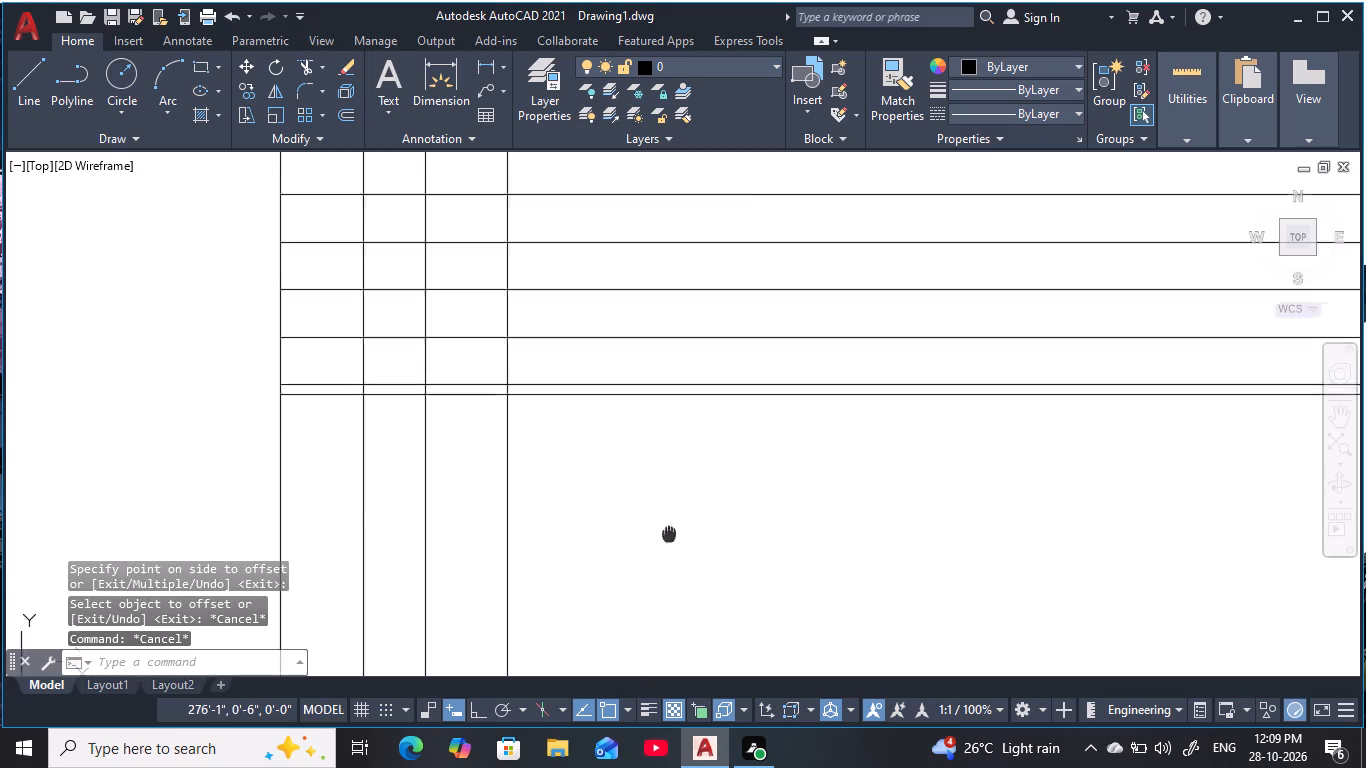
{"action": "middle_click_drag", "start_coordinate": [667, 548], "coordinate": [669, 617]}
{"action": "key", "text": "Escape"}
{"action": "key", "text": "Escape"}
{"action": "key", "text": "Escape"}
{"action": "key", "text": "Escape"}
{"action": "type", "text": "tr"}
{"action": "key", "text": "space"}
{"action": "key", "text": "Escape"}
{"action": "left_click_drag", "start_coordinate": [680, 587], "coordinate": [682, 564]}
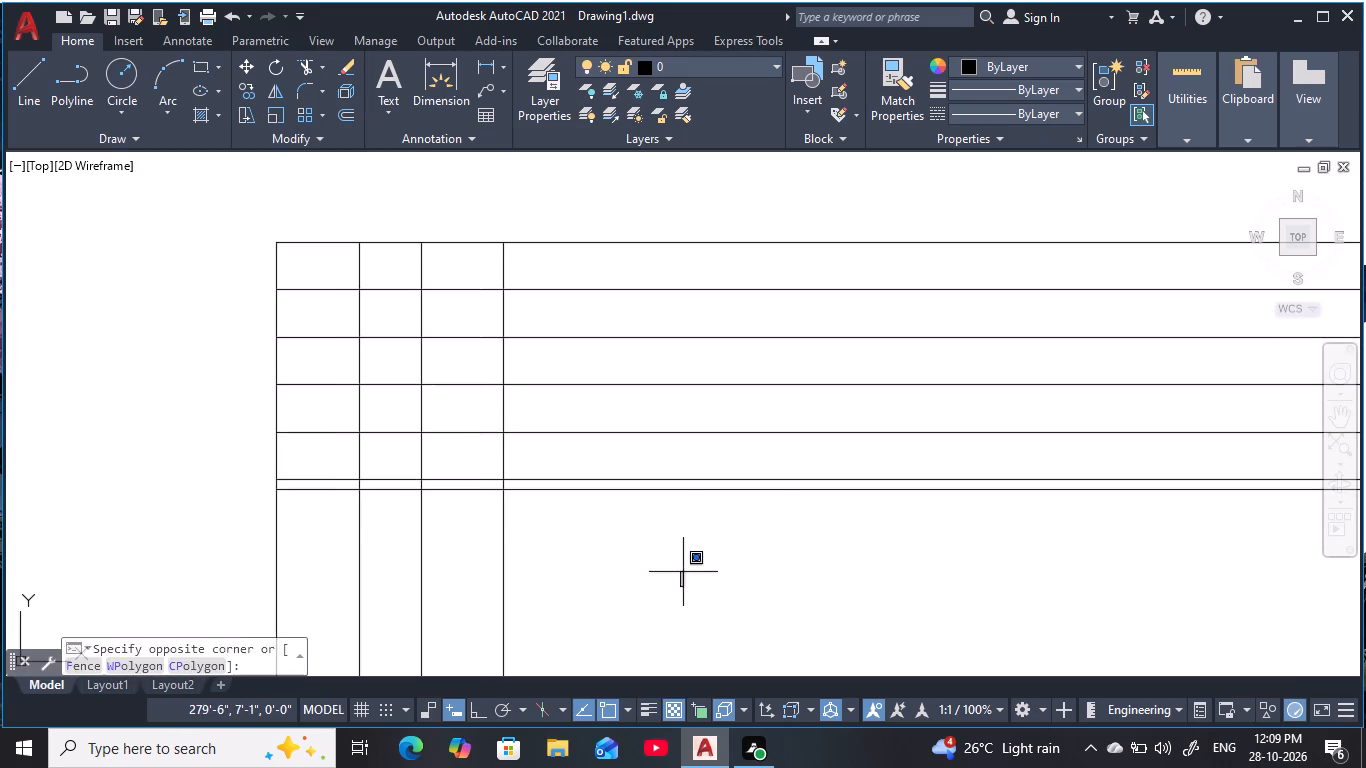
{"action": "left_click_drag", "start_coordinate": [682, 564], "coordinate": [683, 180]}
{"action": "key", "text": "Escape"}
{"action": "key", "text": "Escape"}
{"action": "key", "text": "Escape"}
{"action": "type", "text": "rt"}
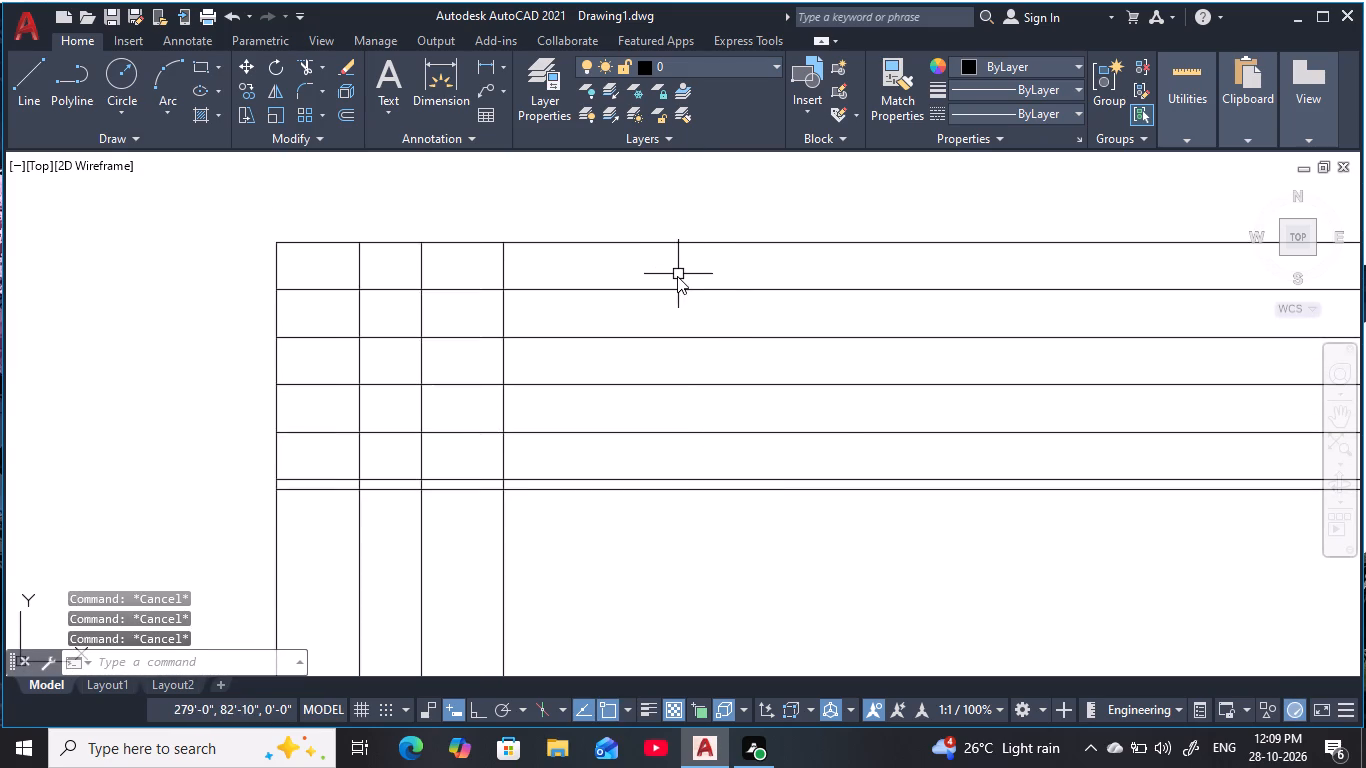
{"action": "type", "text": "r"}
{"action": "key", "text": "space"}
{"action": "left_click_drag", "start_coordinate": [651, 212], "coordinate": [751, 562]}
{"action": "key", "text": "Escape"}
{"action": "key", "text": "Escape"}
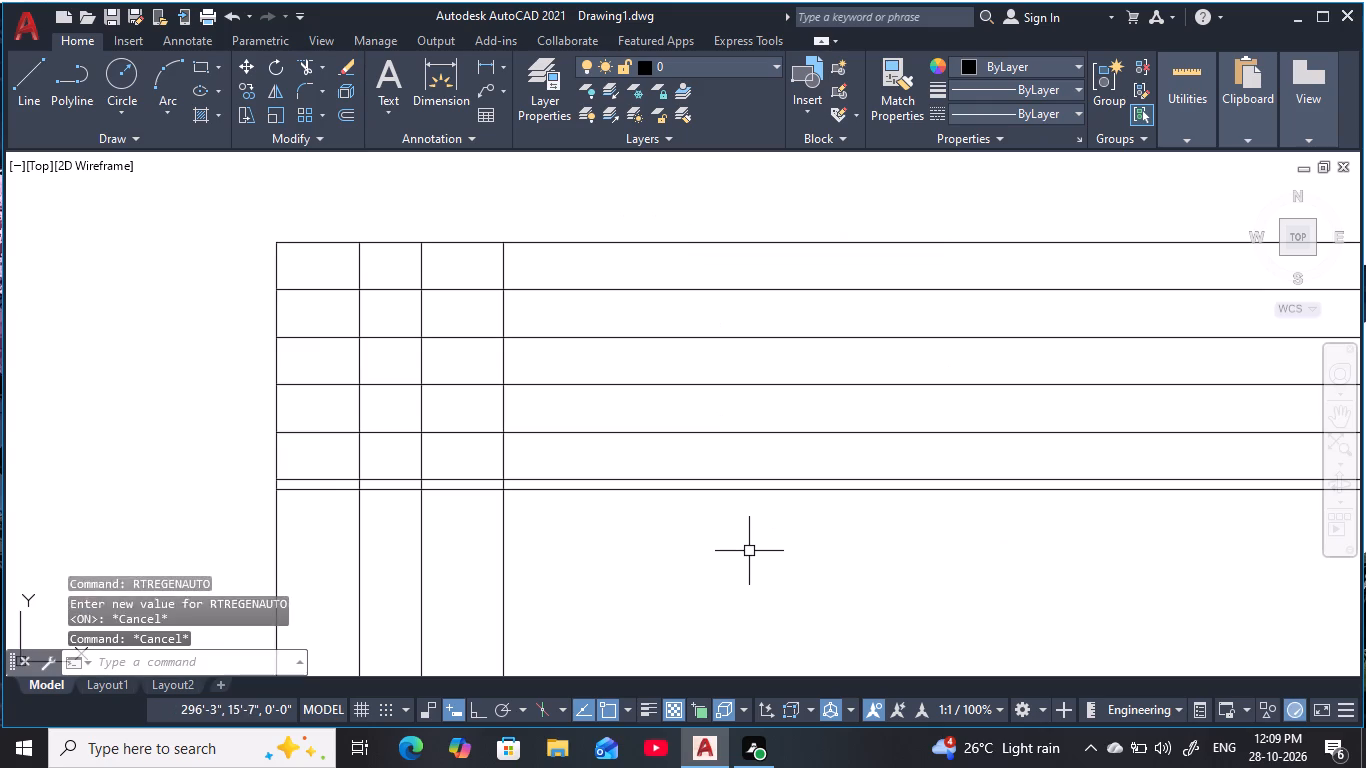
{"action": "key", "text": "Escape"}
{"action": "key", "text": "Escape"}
Trim all seven horizontal lines to the right of the fourth vertical line with a fence across them.
{"action": "type", "text": "tr"}
{"action": "key", "text": "space"}
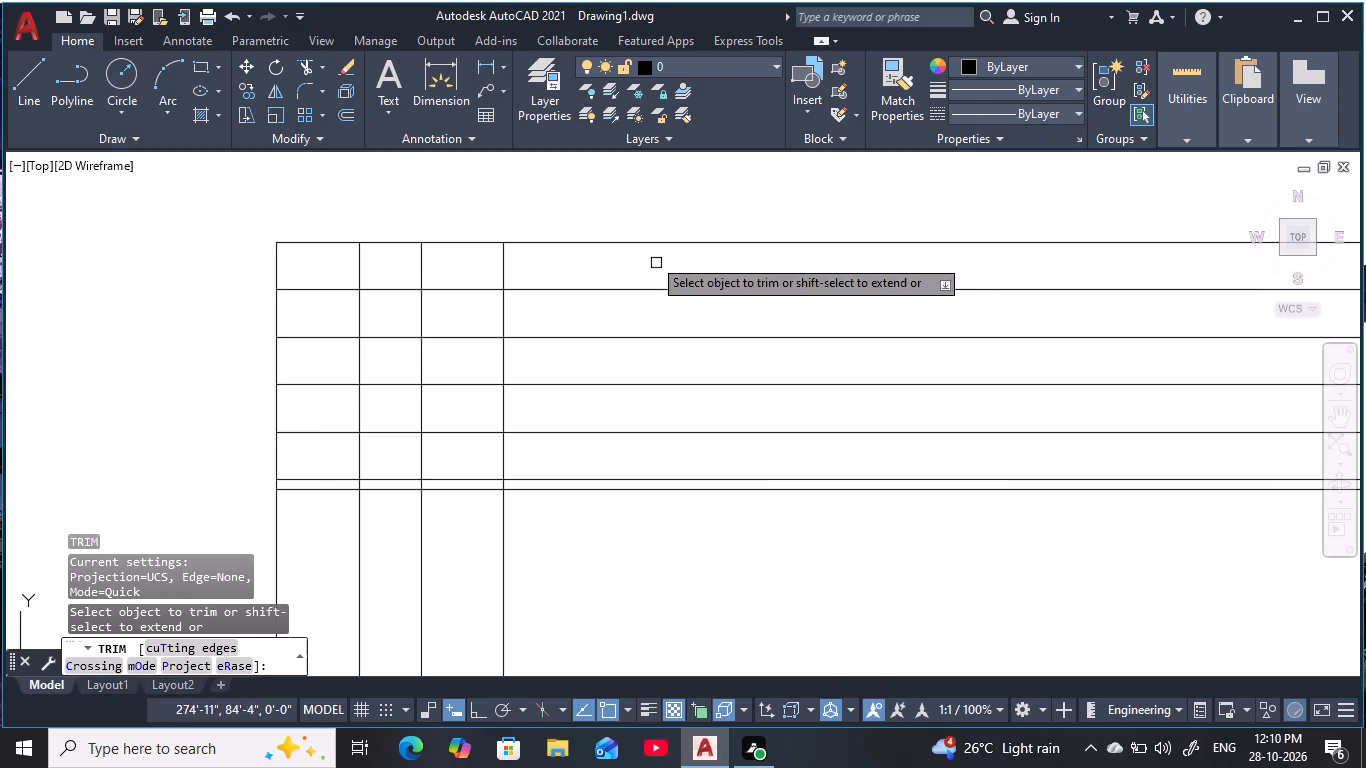
{"action": "left_click_drag", "start_coordinate": [645, 222], "coordinate": [672, 597]}
Trim all four vertical lines below the lowest horizontal line with fences across them.
{"action": "left_click_drag", "start_coordinate": [638, 566], "coordinate": [265, 561]}
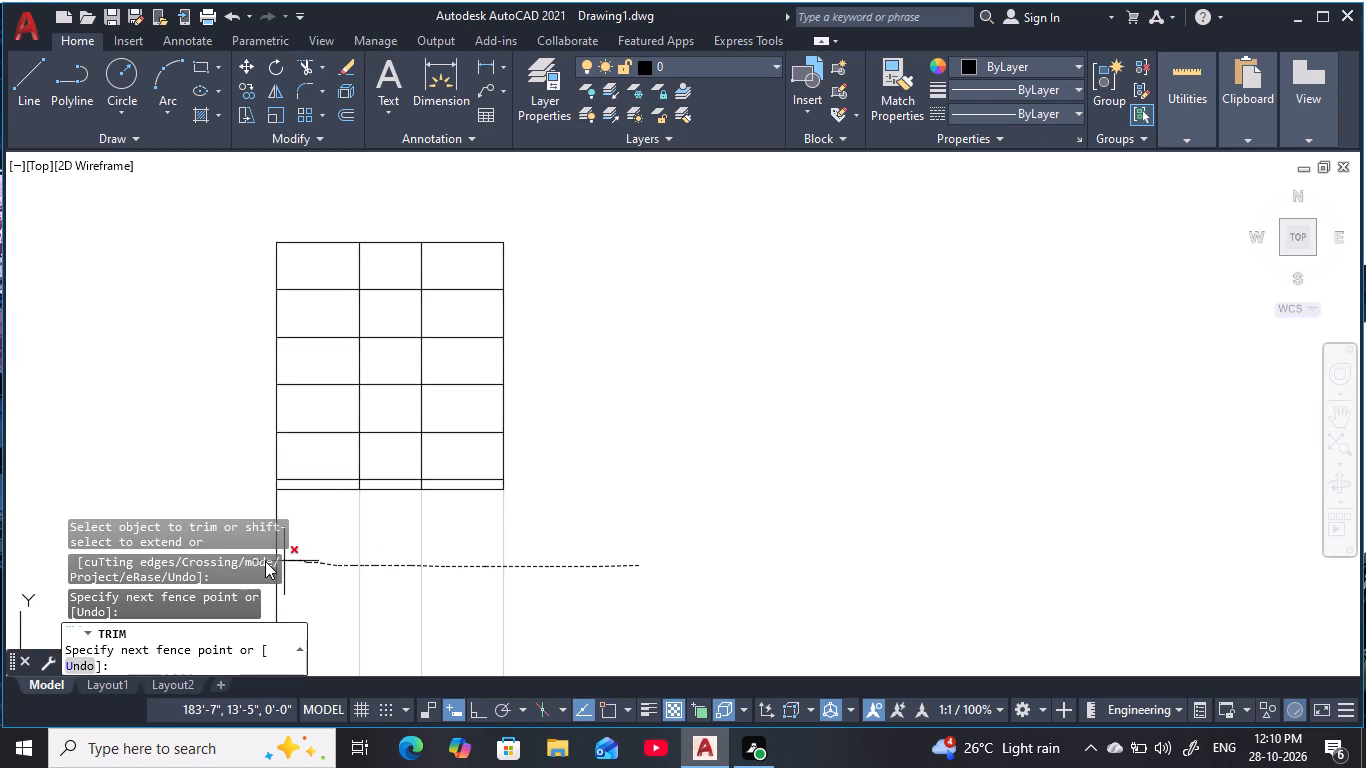
{"action": "left_click_drag", "start_coordinate": [265, 561], "coordinate": [246, 561]}
{"action": "key", "text": "Escape"}
{"action": "key", "text": "Escape"}
{"action": "key", "text": "Escape"}
{"action": "key", "text": "space"}
{"action": "left_click_drag", "start_coordinate": [371, 557], "coordinate": [257, 550]}
{"action": "middle_click_drag", "start_coordinate": [547, 522], "coordinate": [824, 576]}
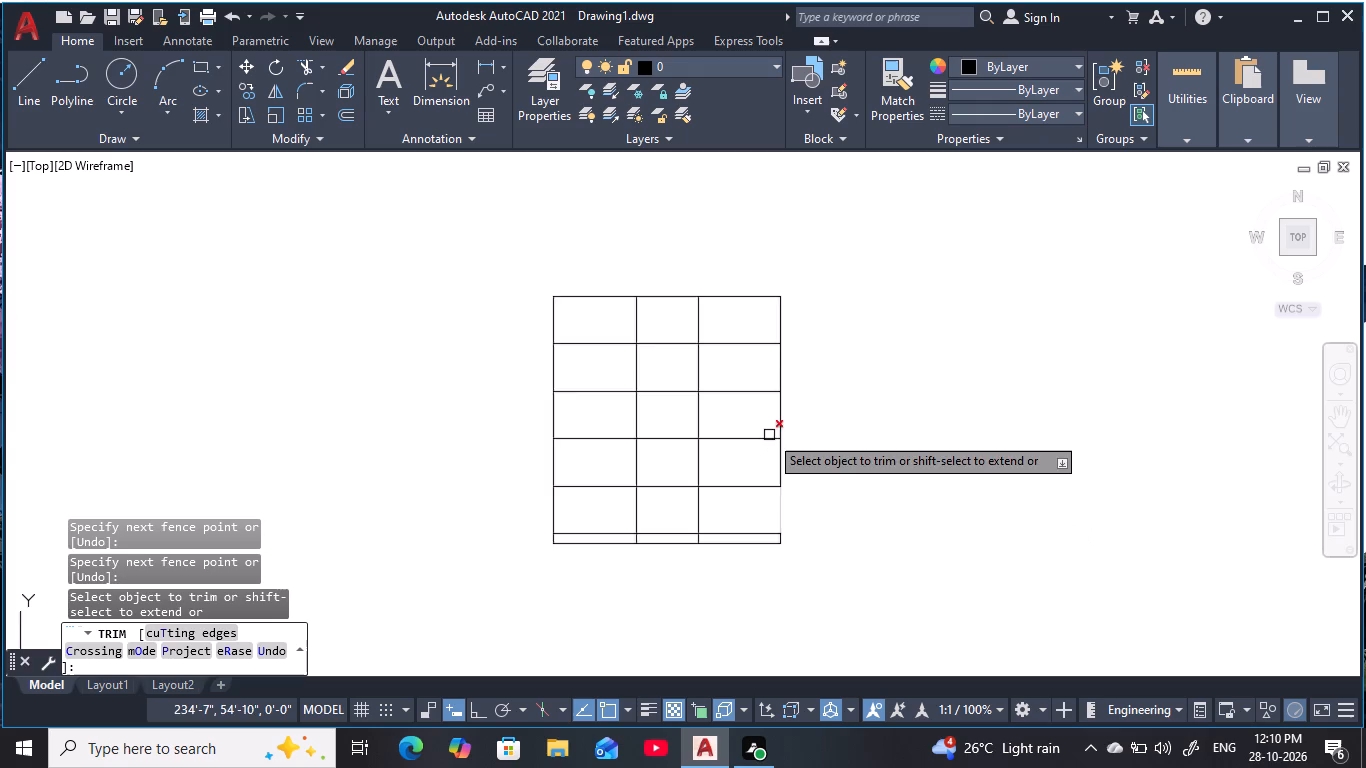
{"action": "scroll", "coordinate": [769, 435], "scroll_direction": "up", "scroll_amount": 1}
{"action": "middle_click_drag", "start_coordinate": [767, 441], "coordinate": [855, 465]}
{"action": "key", "text": "Escape"}
{"action": "key", "text": "Escape"}
{"action": "key", "text": "Escape"}
{"action": "key", "text": "Escape"}
{"action": "key", "text": "Escape"}
{"action": "key", "text": "Escape"}
{"action": "key", "text": "Escape"}
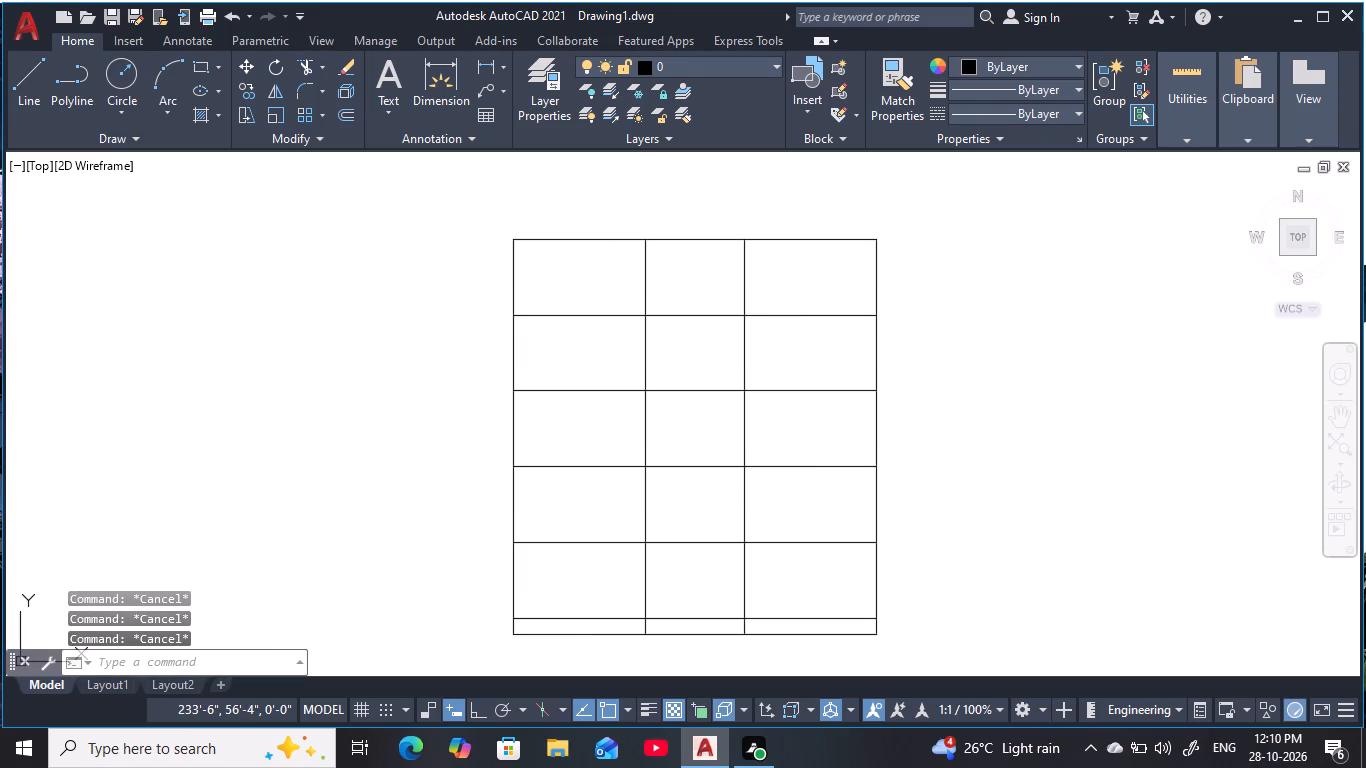
{"action": "key", "text": "Escape"}
{"action": "key", "text": "Escape"}
Offset the topmost horizontal line 3'-6" upward.
{"action": "type", "text": "o"}
{"action": "key", "text": "space"}
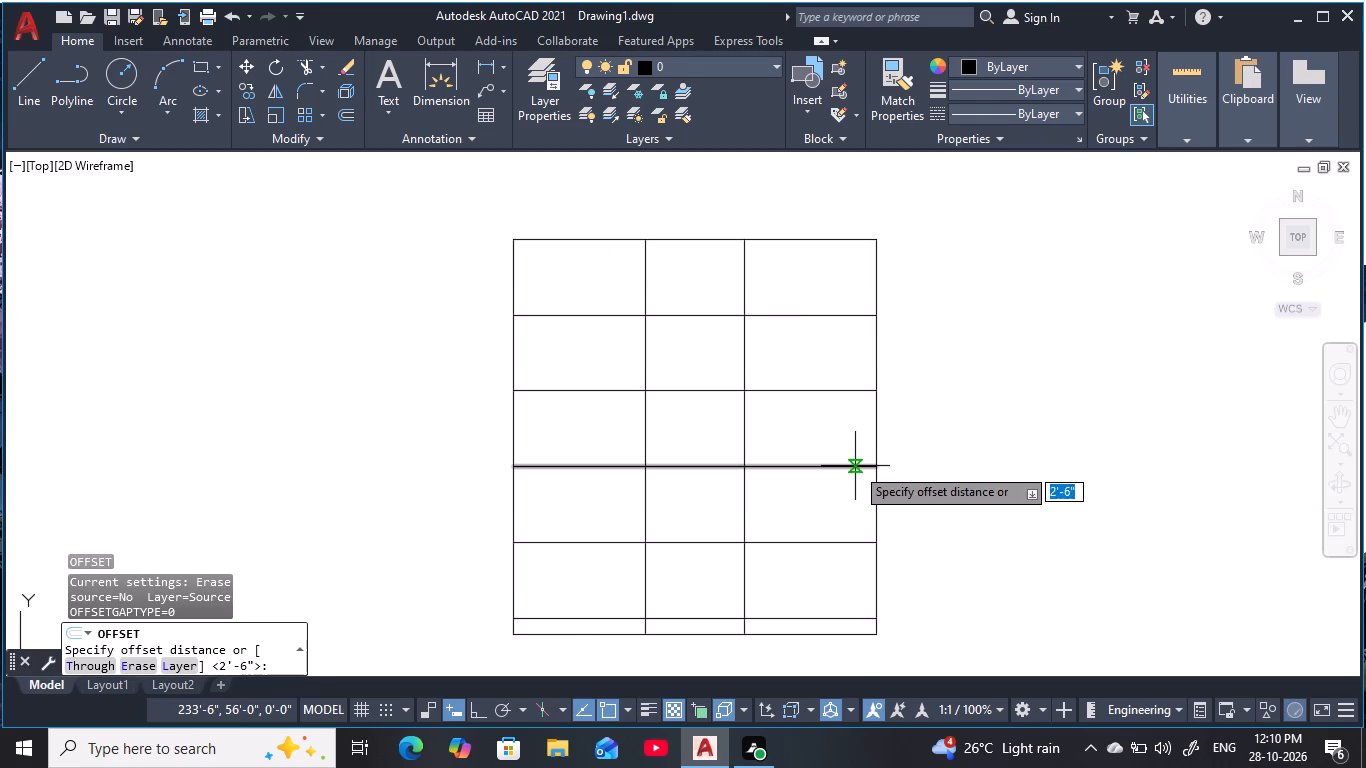
{"action": "key", "text": "3"}
{"action": "key", "text": "apostrophe"}
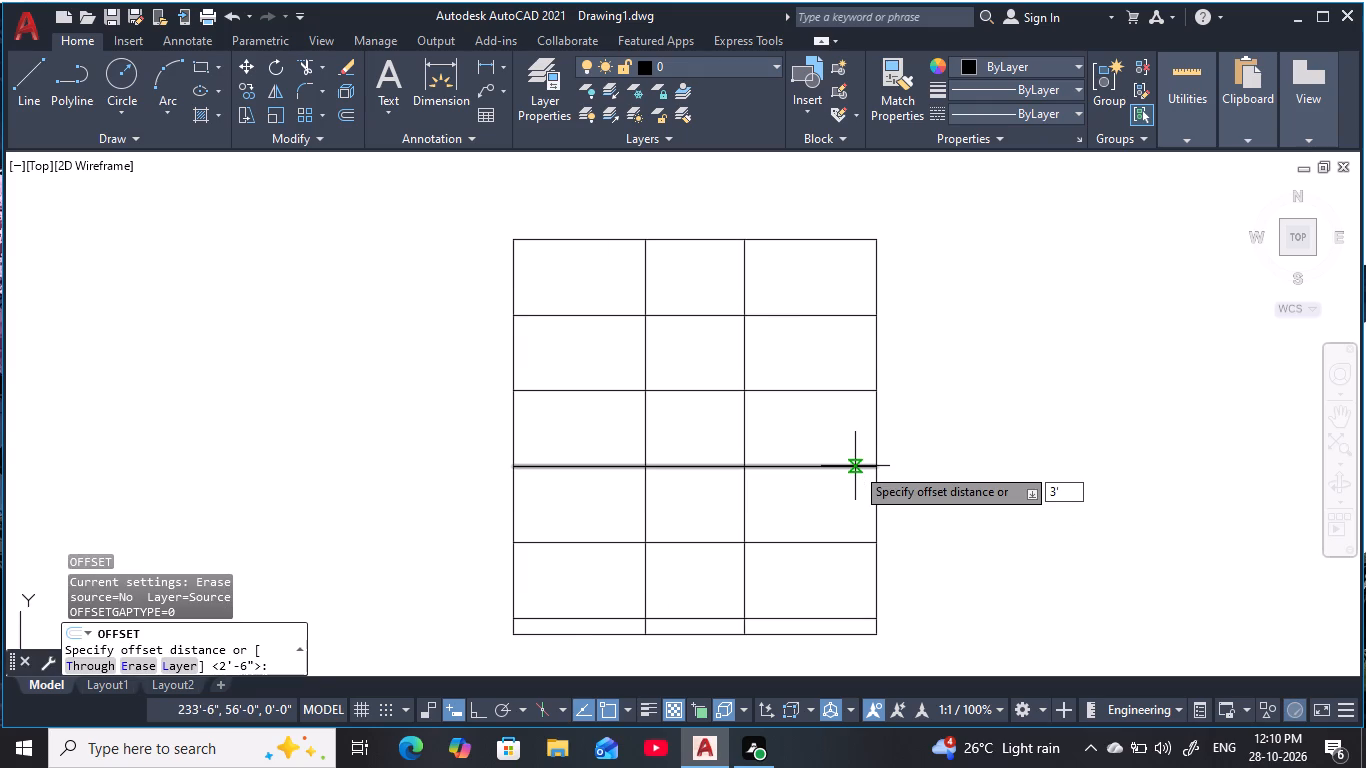
{"action": "type", "text": "6"}
{"action": "key", "text": "space"}
{"action": "left_click", "coordinate": [827, 235]}
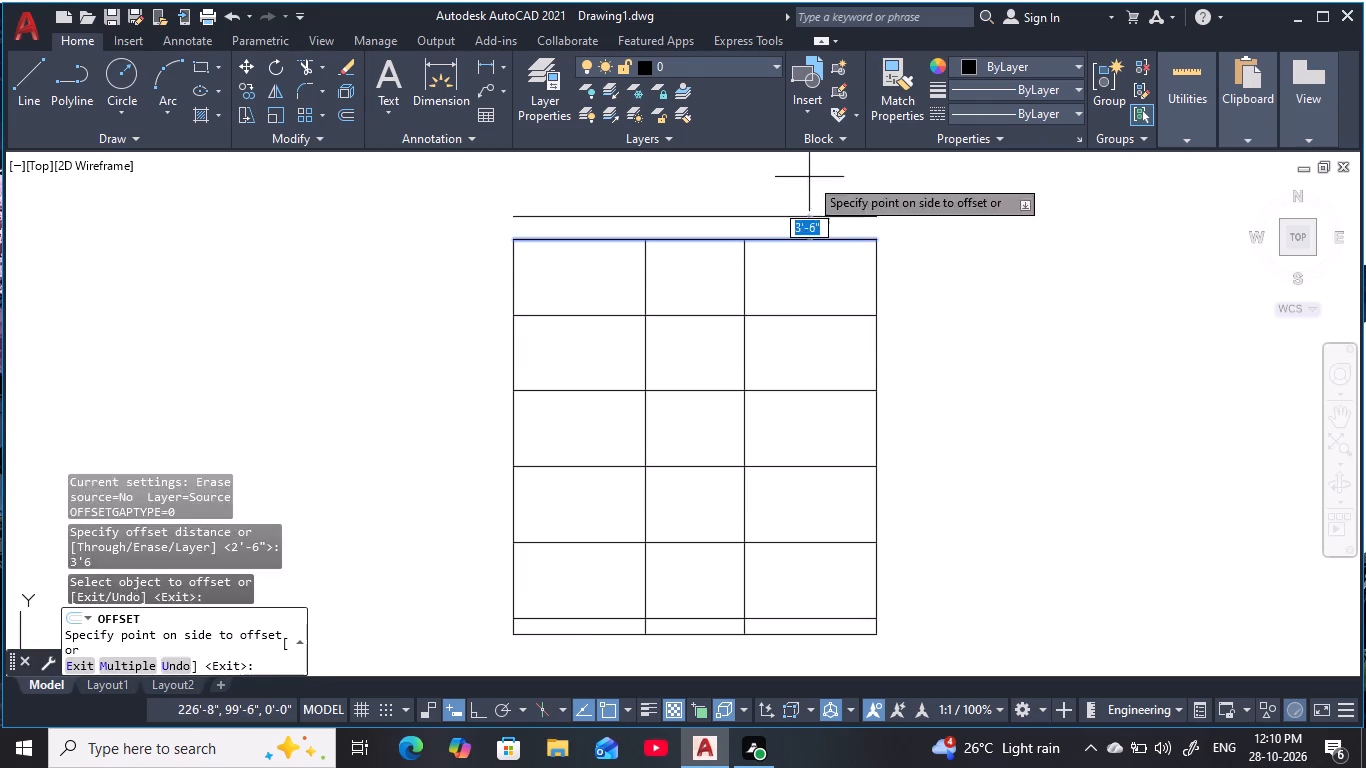
{"action": "left_click", "coordinate": [808, 175]}
{"action": "middle_click_drag", "start_coordinate": [808, 215], "coordinate": [797, 249]}
{"action": "key", "text": "Escape"}
{"action": "middle_click_drag", "start_coordinate": [763, 384], "coordinate": [631, 359]}
{"action": "key", "text": "Escape"}
{"action": "key", "text": "Escape"}
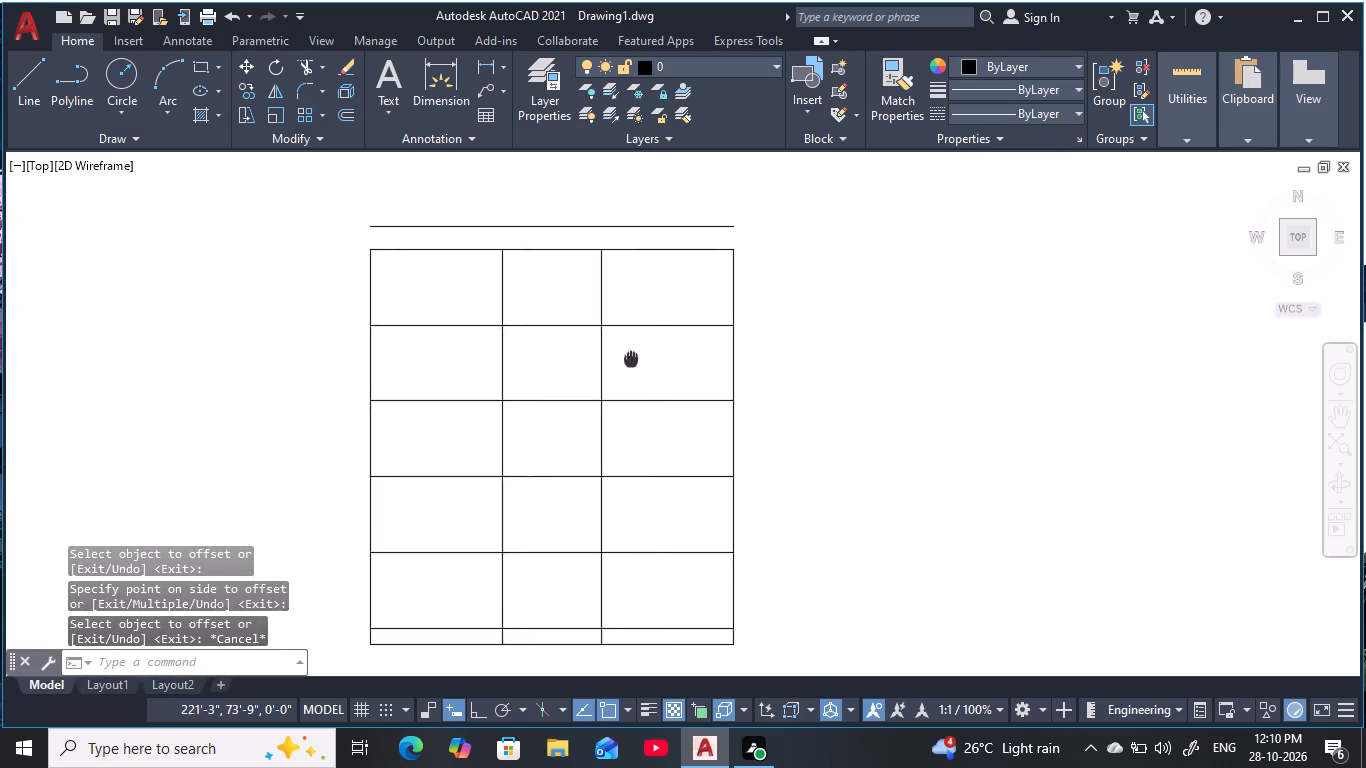
{"action": "middle_click_drag", "start_coordinate": [631, 359], "coordinate": [722, 344]}
{"action": "key", "text": "Escape"}
{"action": "key", "text": "Escape"}
{"action": "key", "text": "Escape"}
{"action": "key", "text": "Escape"}
{"action": "key", "text": "Escape"}
{"action": "key", "text": "Escape"}
{"action": "key", "text": "Escape"}
{"action": "key", "text": "Escape"}
{"action": "key", "text": "Escape"}
{"action": "key", "text": "Escape"}
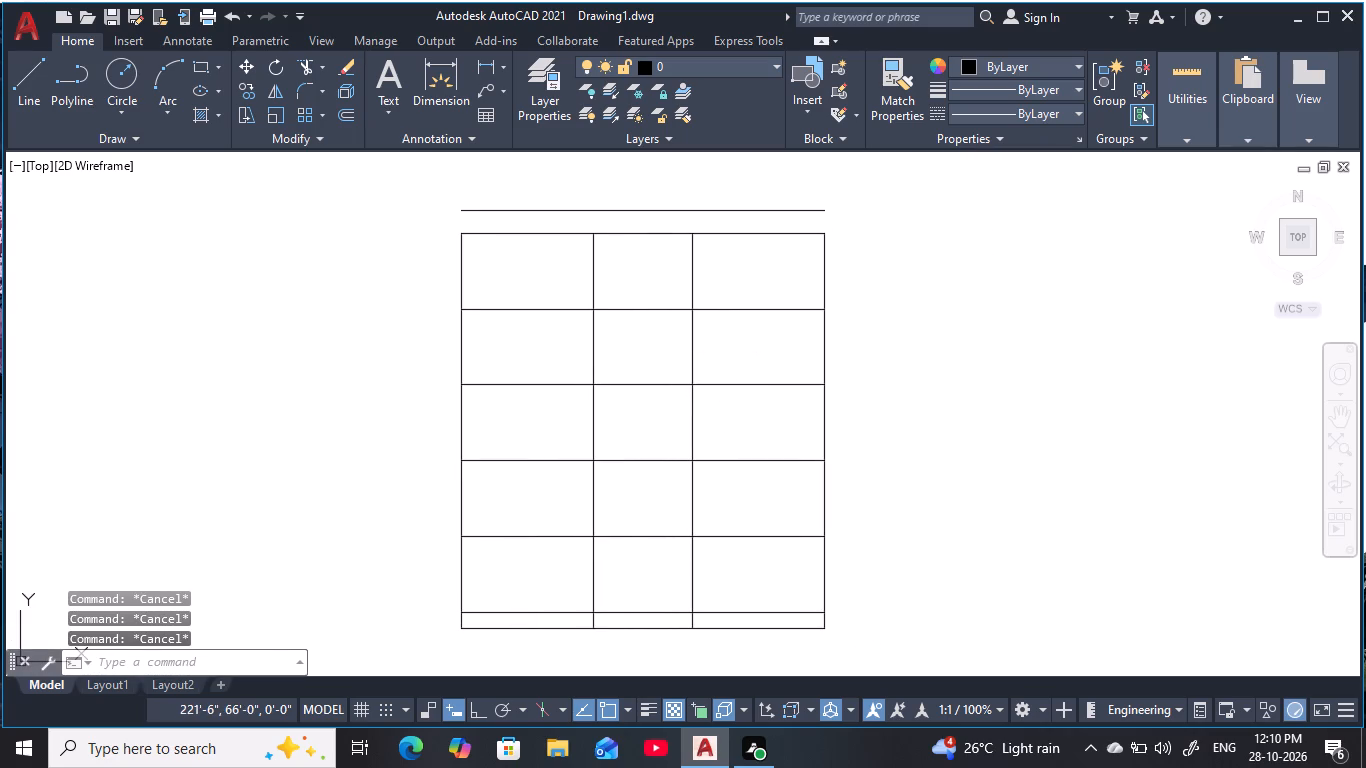
Offset the leftmost and rightmost vertical lines 1'-6" inward.
{"action": "type", "text": "o"}
{"action": "key", "text": "space"}
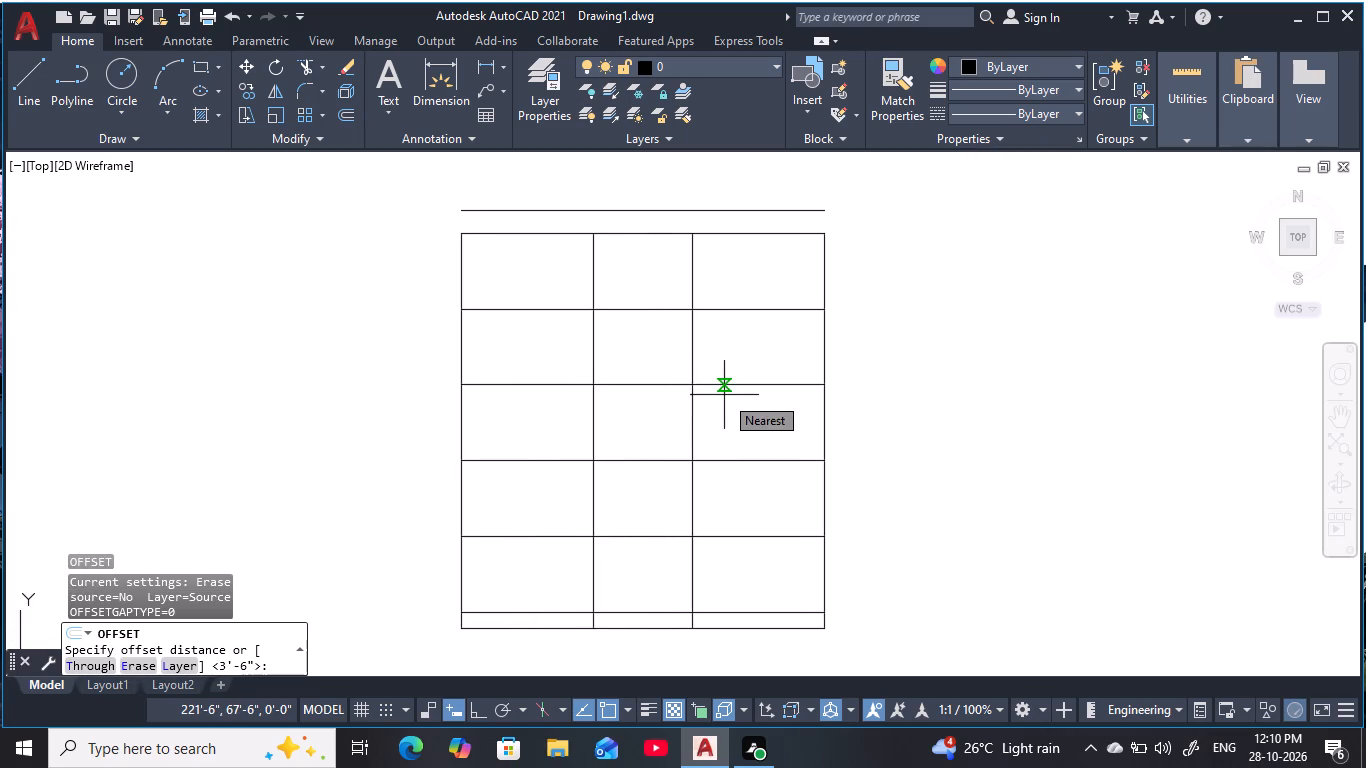
{"action": "key", "text": "1"}
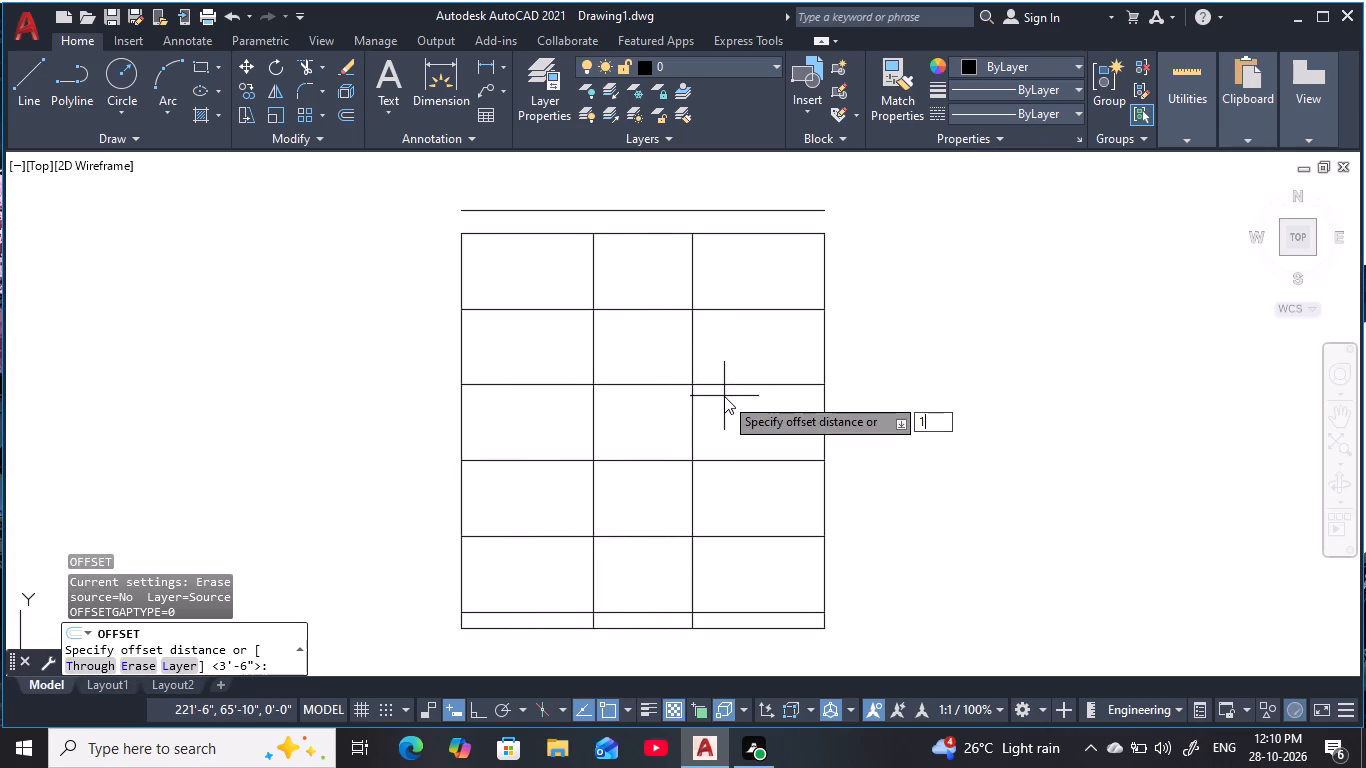
{"action": "type", "text": "'6"}
{"action": "key", "text": "space"}
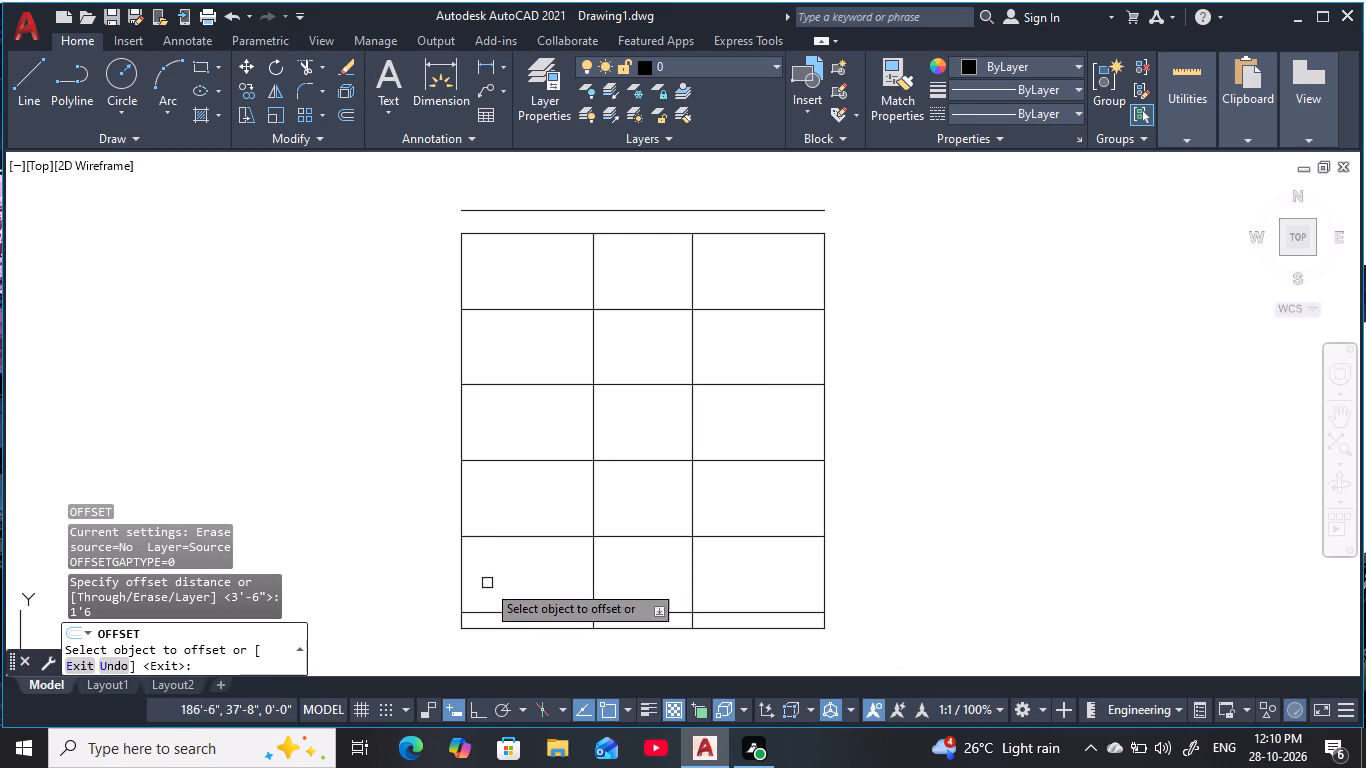
{"action": "left_click", "coordinate": [461, 593]}
{"action": "left_click", "coordinate": [528, 581]}
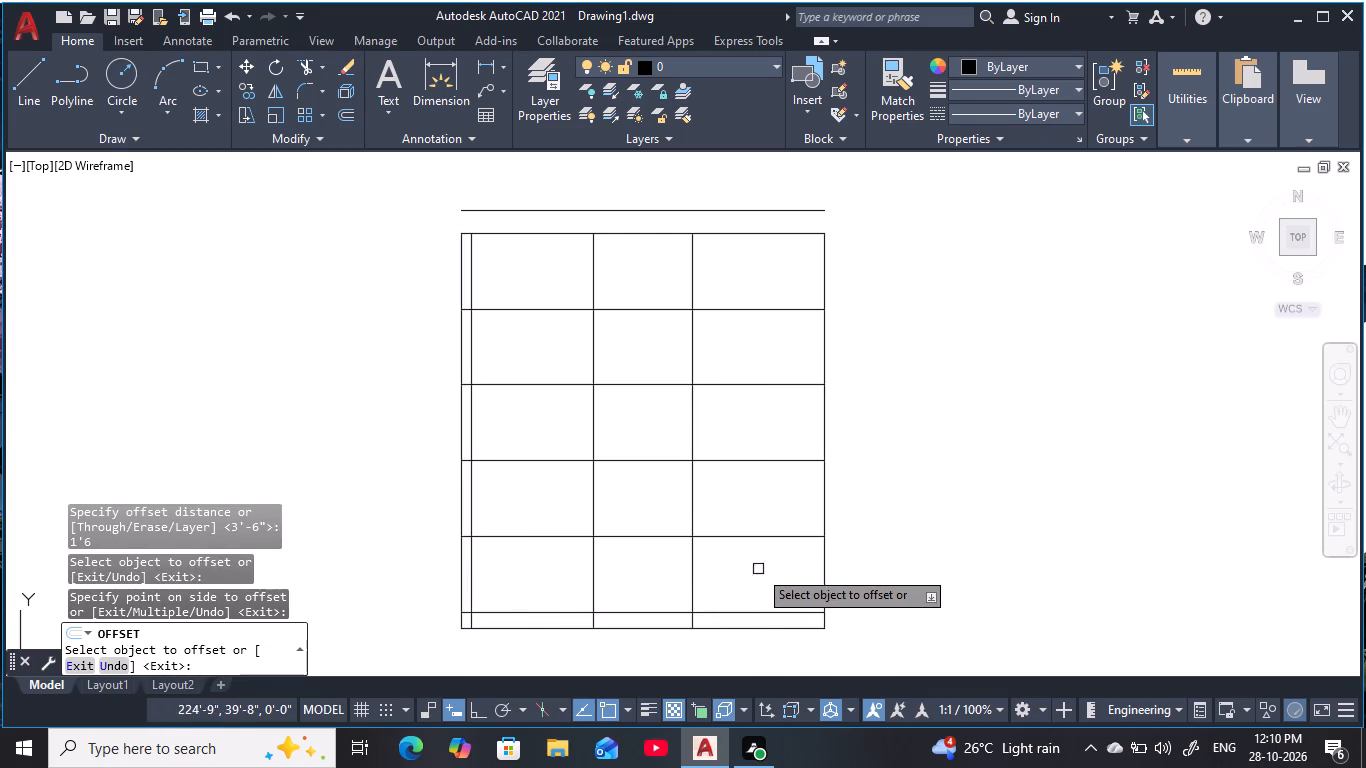
{"action": "left_click", "coordinate": [821, 583]}
{"action": "left_click", "coordinate": [754, 584]}
{"action": "key", "text": "Escape"}
{"action": "key", "text": "Escape"}
{"action": "middle_click_drag", "start_coordinate": [578, 588], "coordinate": [652, 568]}
{"action": "key", "text": "Escape"}
{"action": "key", "text": "Escape"}
{"action": "key", "text": "Escape"}
{"action": "key", "text": "Escape"}
{"action": "middle_click", "coordinate": [652, 568]}
{"action": "key", "text": "Escape"}
{"action": "key", "text": "Escape"}
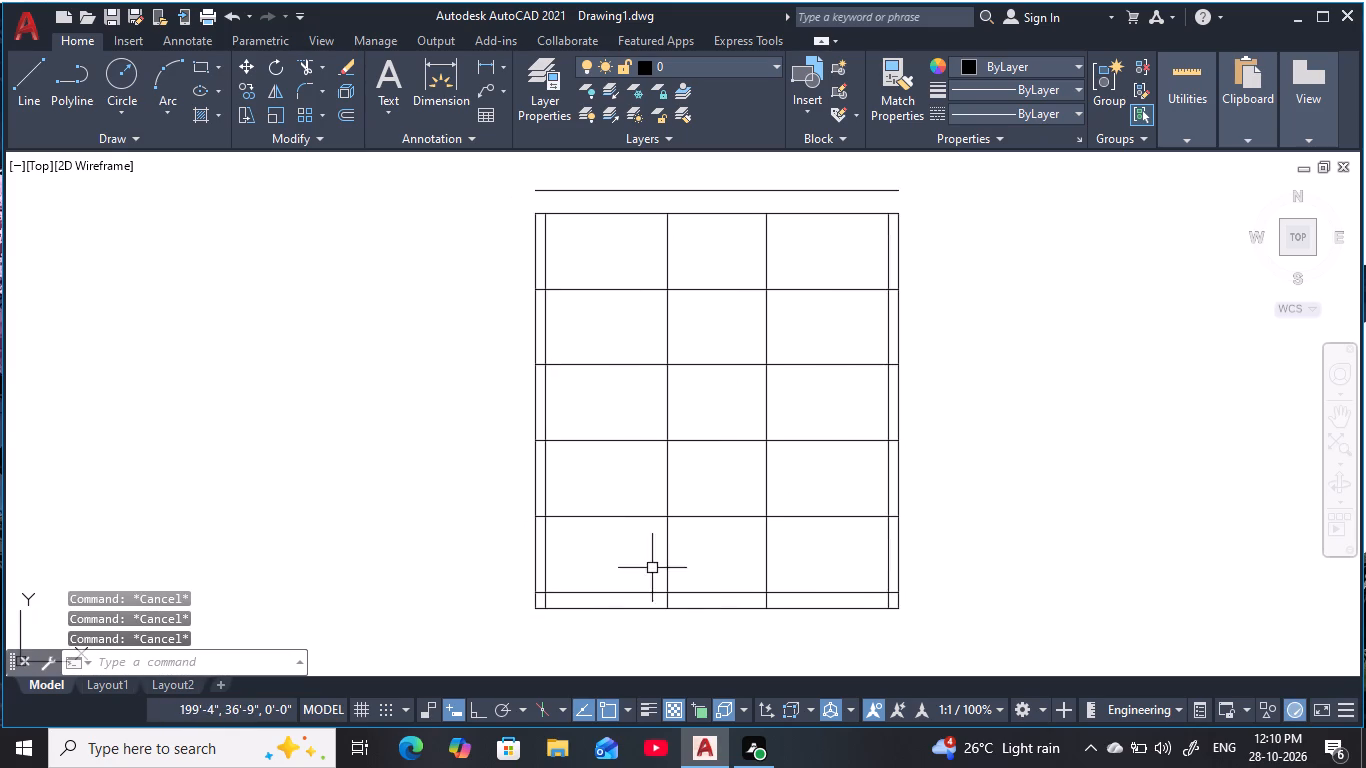
Trim the bottom line's short segment left of the inner left vertical, and the leftmost vertical's segment beside the lowest 11'-6" bay.
{"action": "key", "text": "Escape"}
{"action": "type", "text": "tr"}
{"action": "key", "text": "space"}
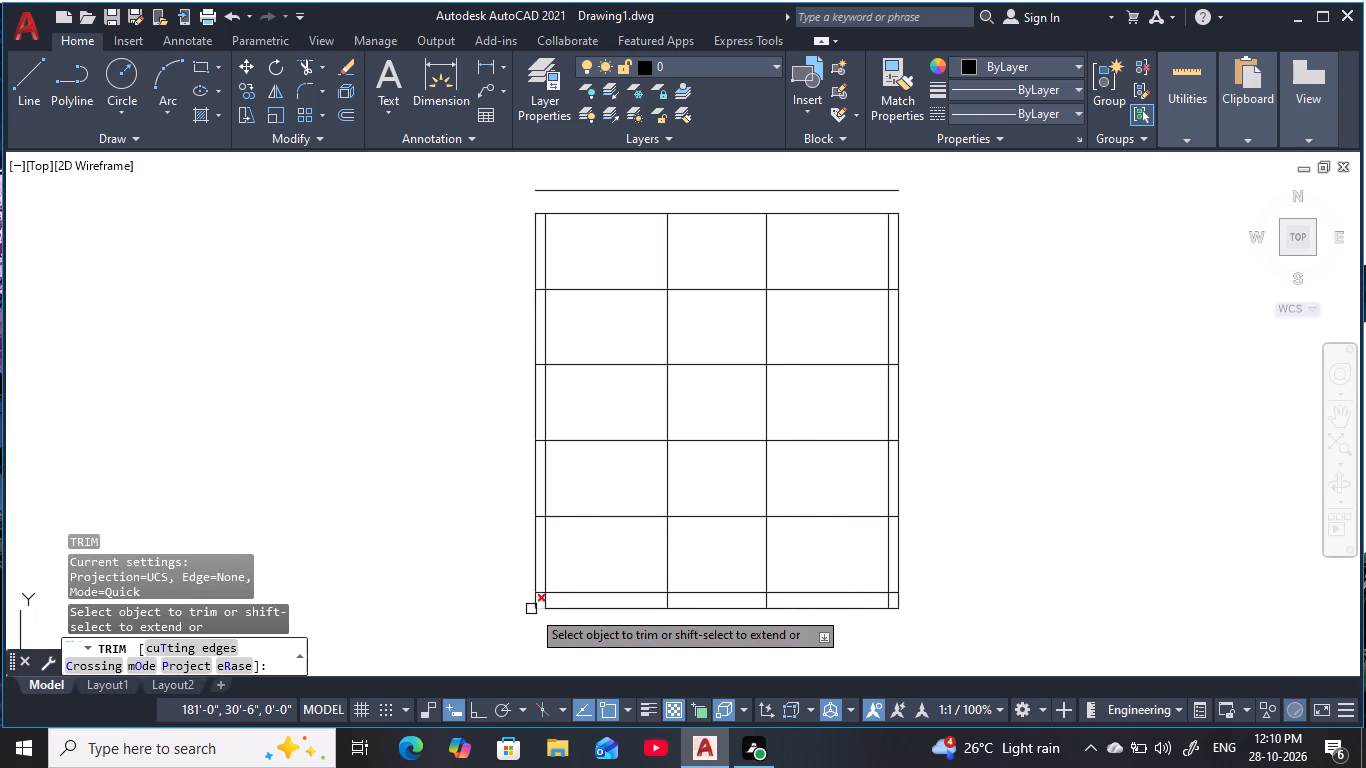
{"action": "left_click", "coordinate": [535, 609]}
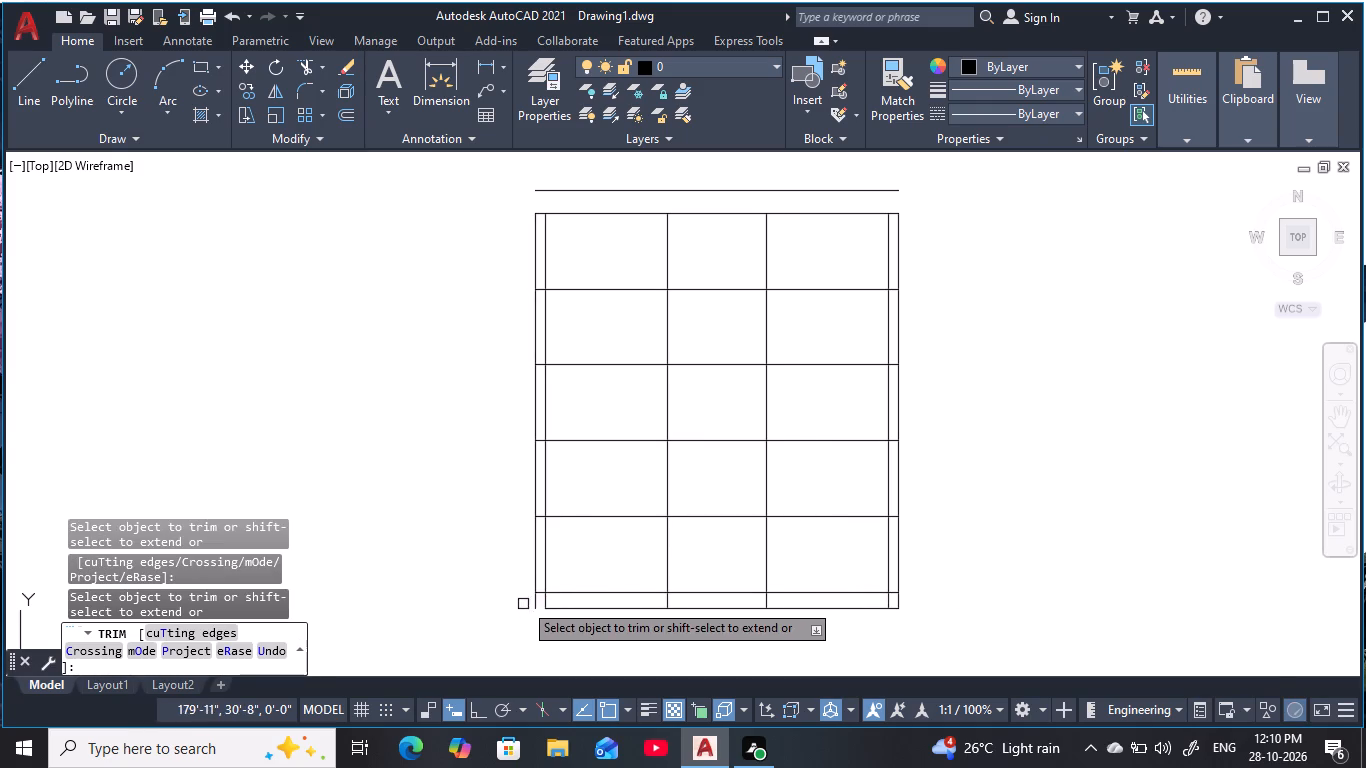
{"action": "left_click", "coordinate": [531, 558]}
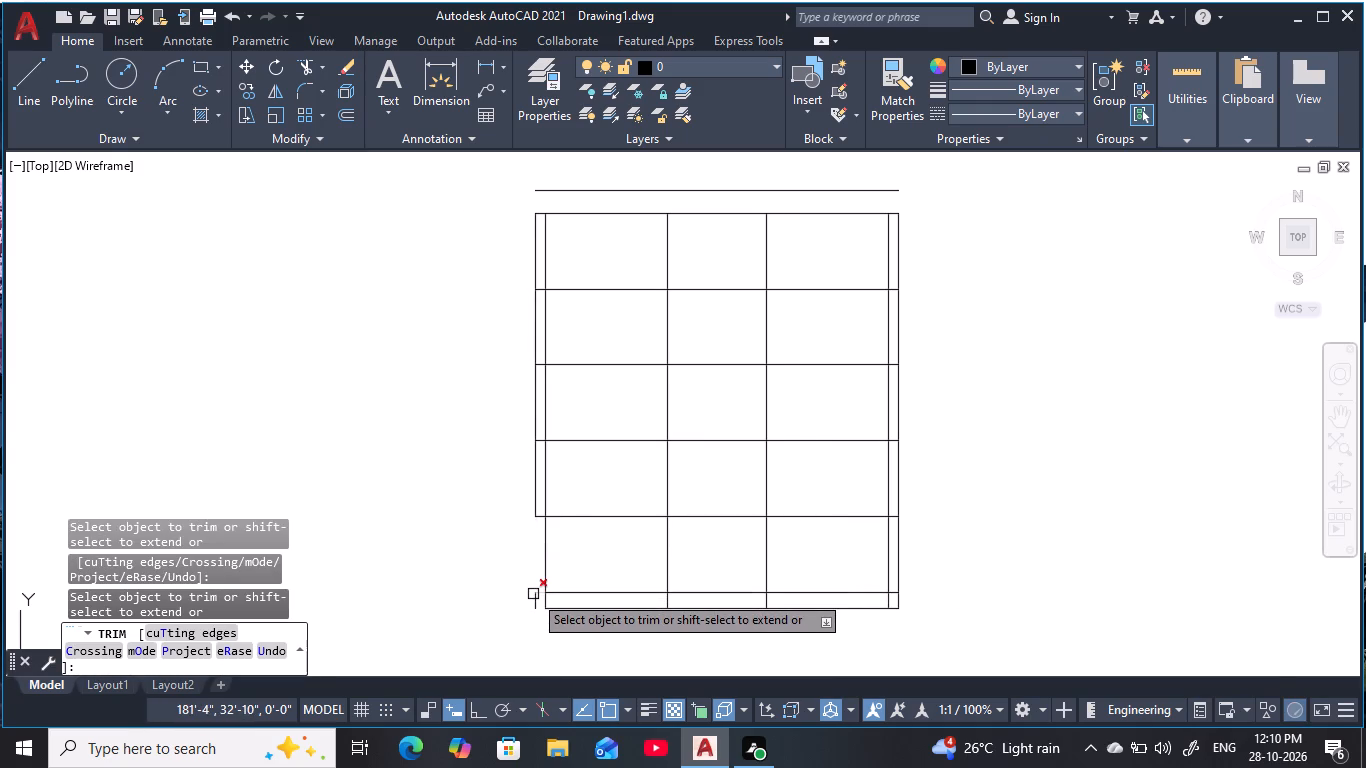
{"action": "key", "text": "Escape"}
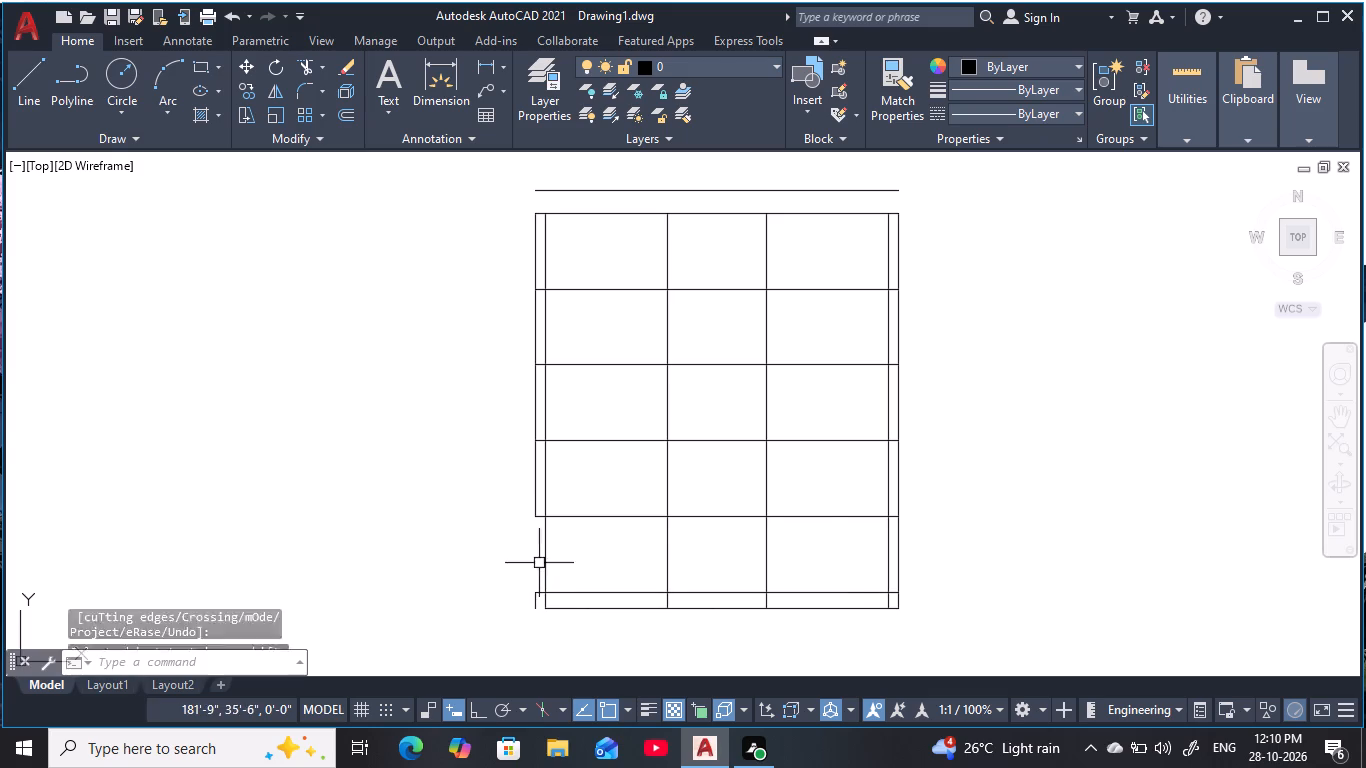
Undo the last trim of the bottom line's left end and the leftmost vertical's lower segment.
{"action": "key", "text": "Escape"}
{"action": "key", "text": "Escape"}
{"action": "key", "text": "ctrl+z"}
{"action": "key", "text": "Escape"}
{"action": "key", "text": "Escape"}
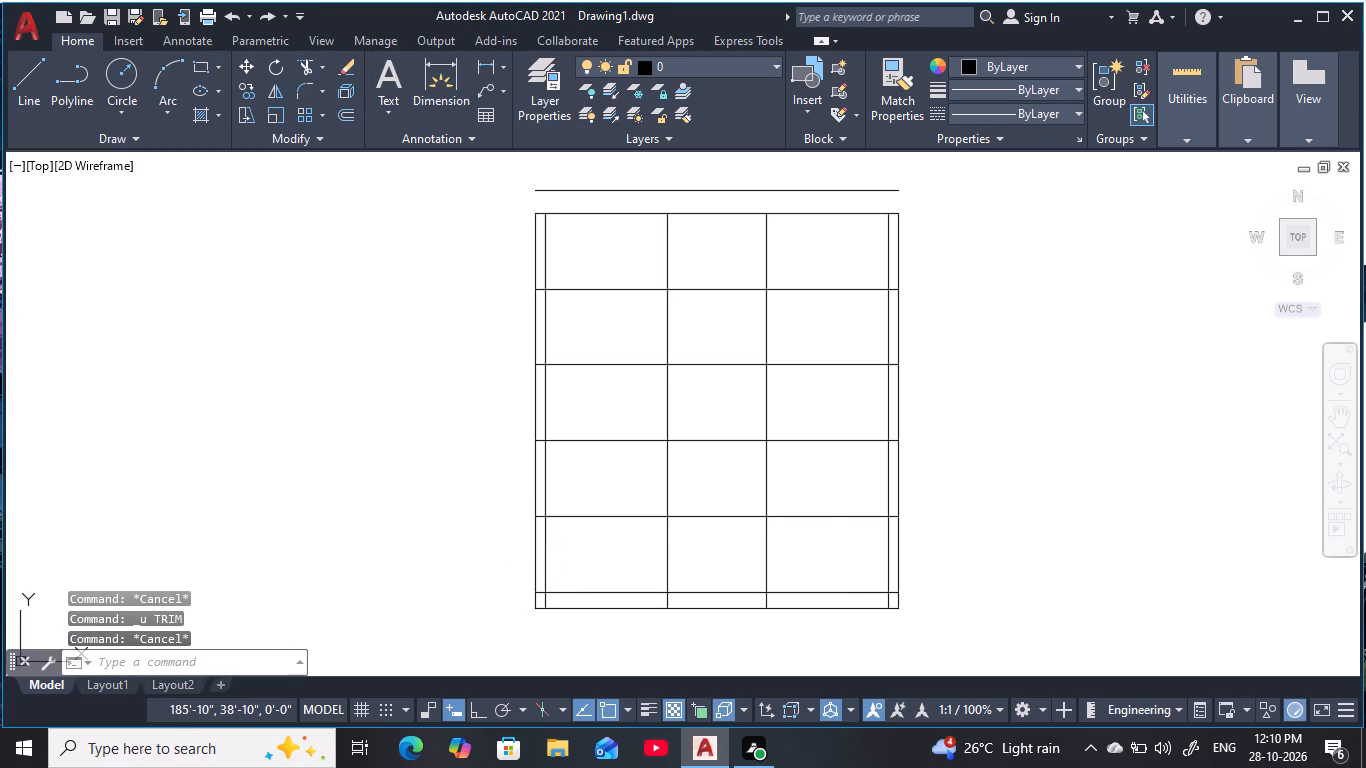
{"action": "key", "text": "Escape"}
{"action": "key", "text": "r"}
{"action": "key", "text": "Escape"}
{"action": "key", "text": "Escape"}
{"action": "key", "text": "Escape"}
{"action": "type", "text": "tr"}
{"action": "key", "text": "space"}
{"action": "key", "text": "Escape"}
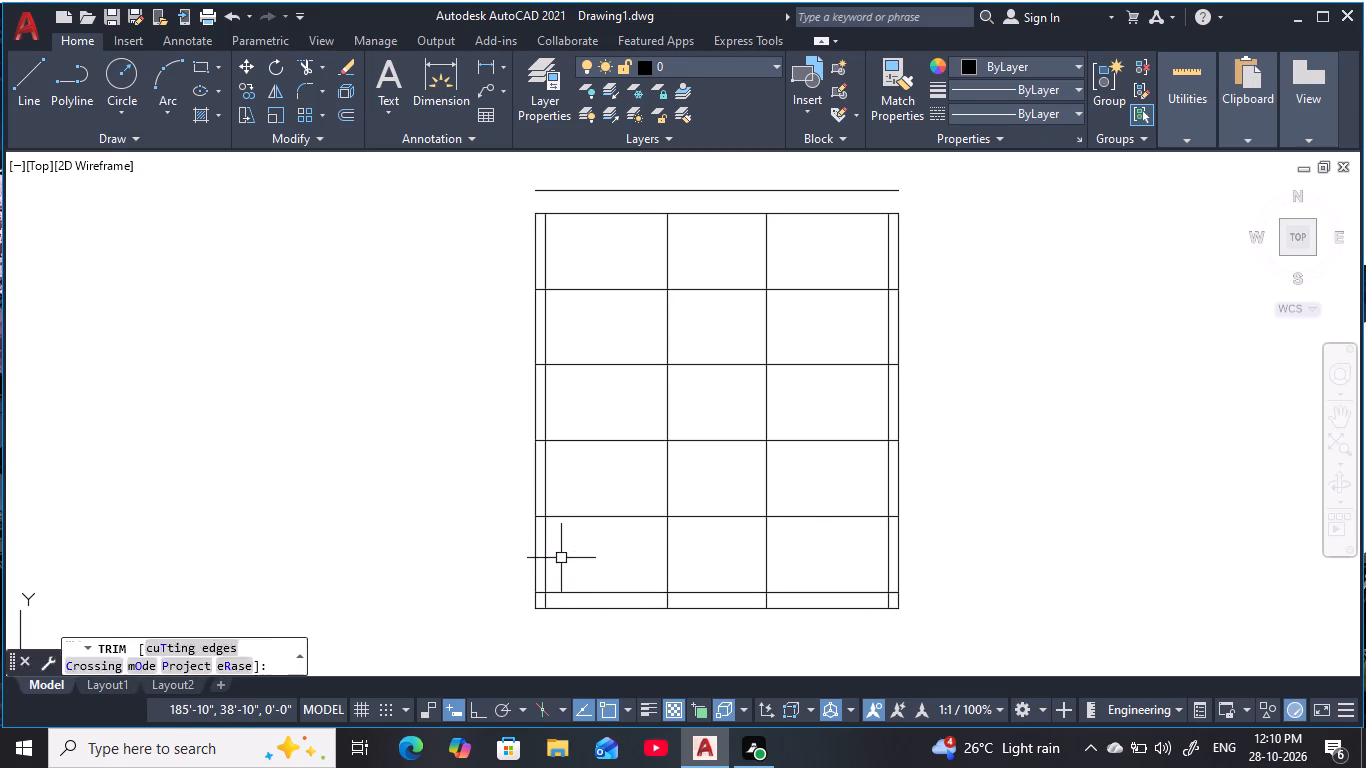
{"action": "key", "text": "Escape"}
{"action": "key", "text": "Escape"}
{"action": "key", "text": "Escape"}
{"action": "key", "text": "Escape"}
Trim the leftmost and rightmost vertical lines' segments beside the lowest 11'-6" bay.
{"action": "type", "text": "tr"}
{"action": "key", "text": "space"}
{"action": "left_click", "coordinate": [531, 564]}
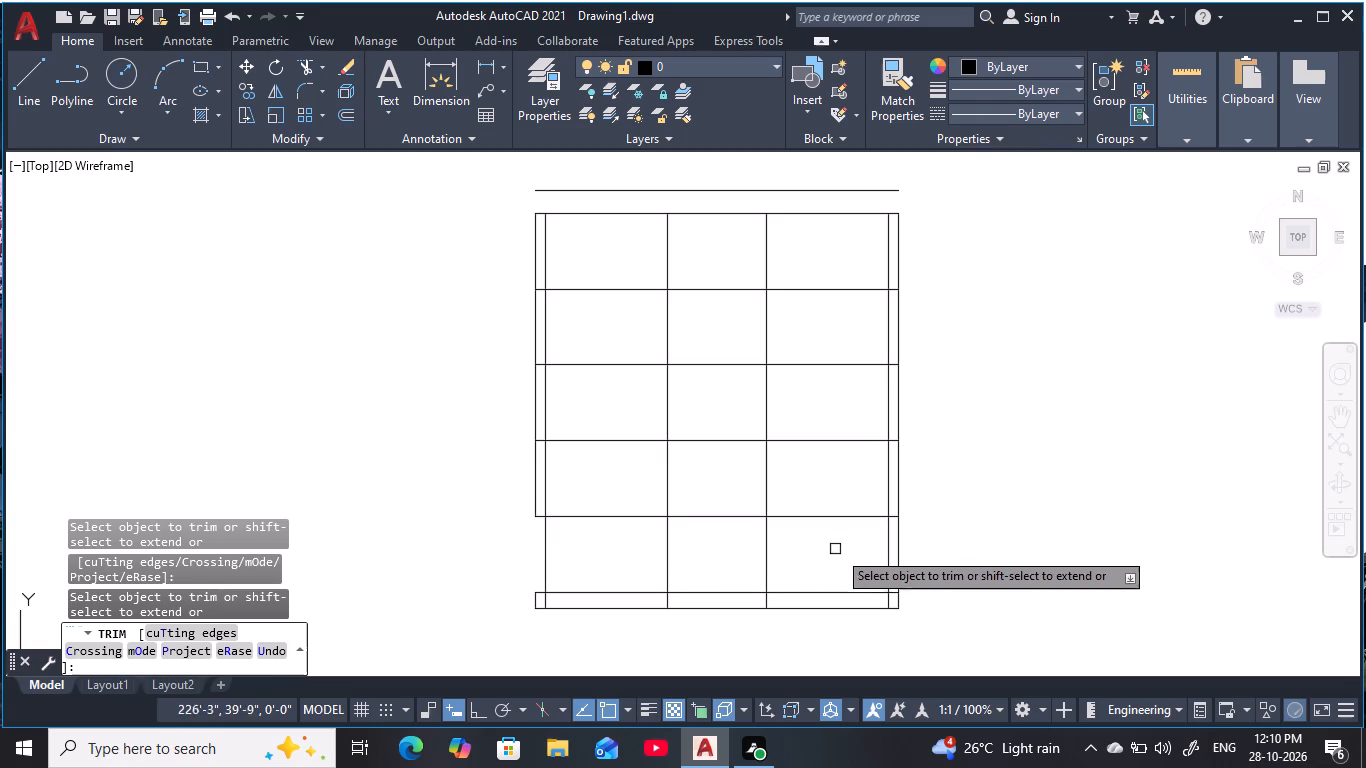
{"action": "left_click", "coordinate": [898, 557]}
Trim the two inner side verticals and both middle verticals within the 2'-6" bottom strip.
{"action": "scroll", "coordinate": [892, 598], "scroll_direction": "up", "scroll_amount": 2}
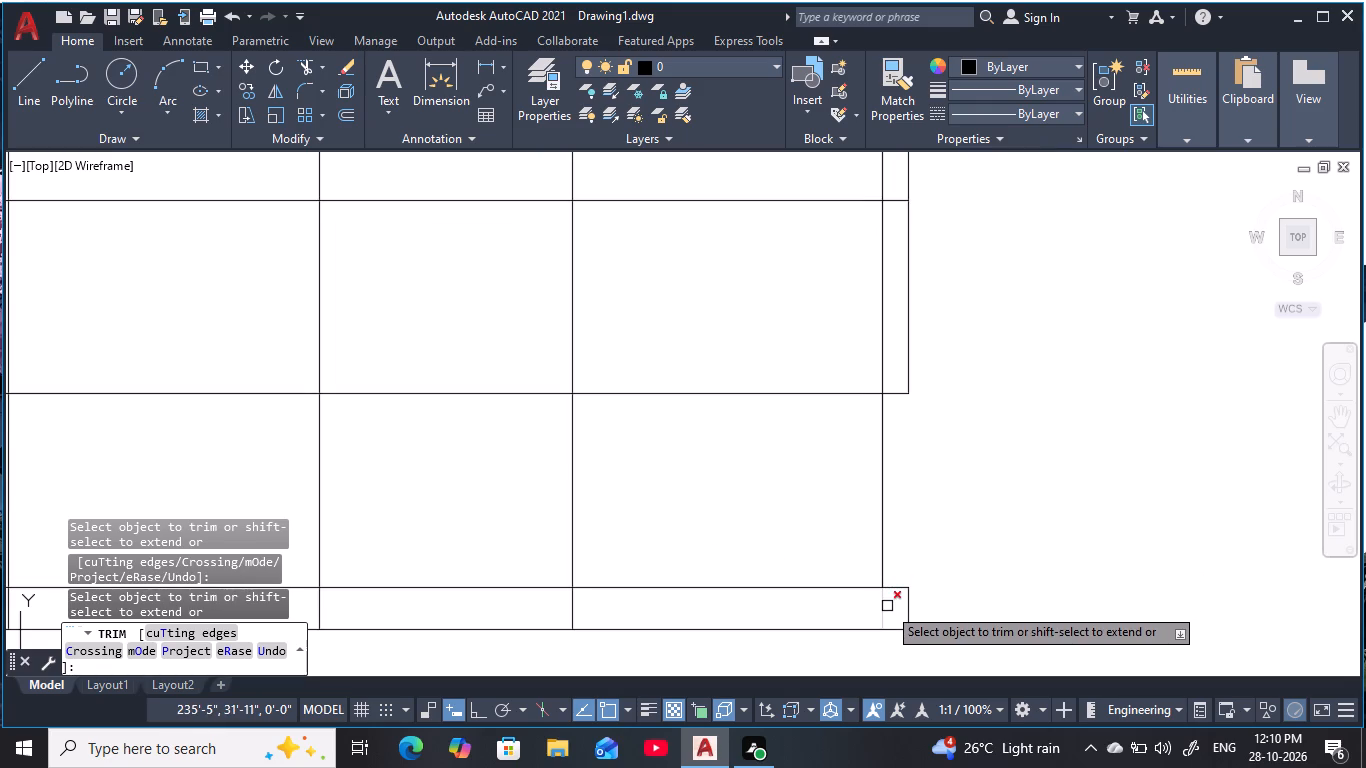
{"action": "left_click", "coordinate": [885, 606]}
{"action": "middle_click_drag", "start_coordinate": [735, 616], "coordinate": [1023, 548]}
{"action": "left_click_drag", "start_coordinate": [893, 552], "coordinate": [883, 552]}
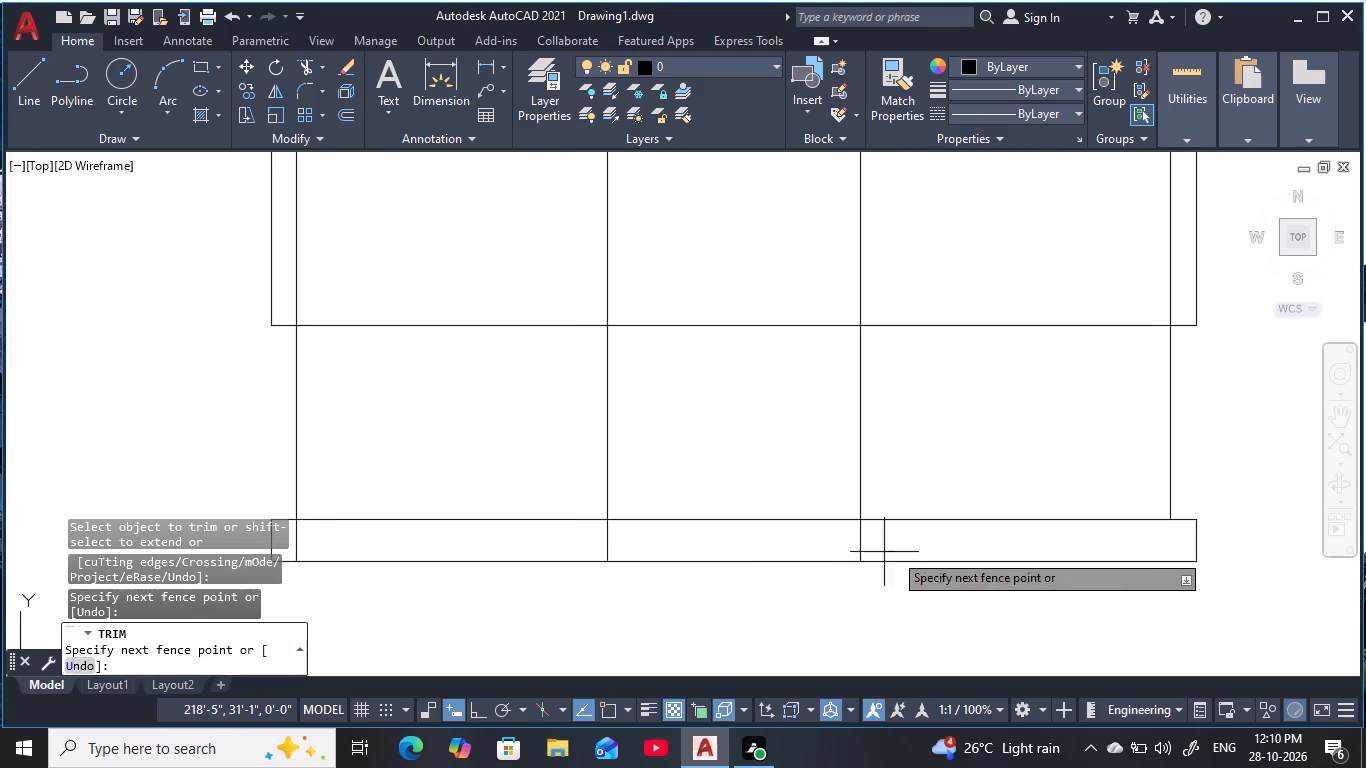
{"action": "left_click_drag", "start_coordinate": [883, 552], "coordinate": [810, 553]}
{"action": "middle_click_drag", "start_coordinate": [806, 552], "coordinate": [1079, 545]}
{"action": "left_click_drag", "start_coordinate": [904, 538], "coordinate": [830, 543]}
{"action": "middle_click_drag", "start_coordinate": [826, 541], "coordinate": [836, 541]}
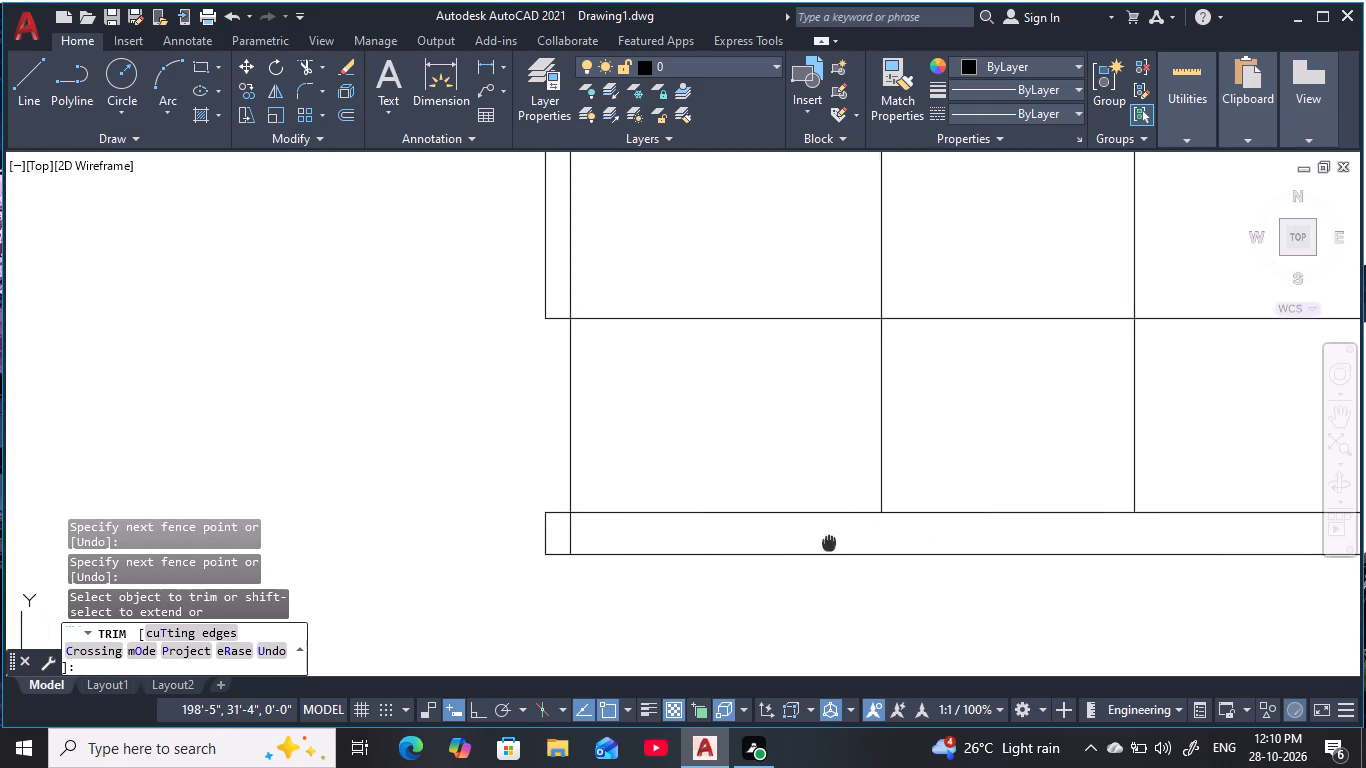
{"action": "middle_click_drag", "start_coordinate": [836, 541], "coordinate": [947, 557]}
{"action": "left_click", "coordinate": [691, 556]}
{"action": "scroll", "coordinate": [846, 533], "scroll_direction": "down", "scroll_amount": 2}
{"action": "middle_click_drag", "start_coordinate": [851, 534], "coordinate": [588, 588]}
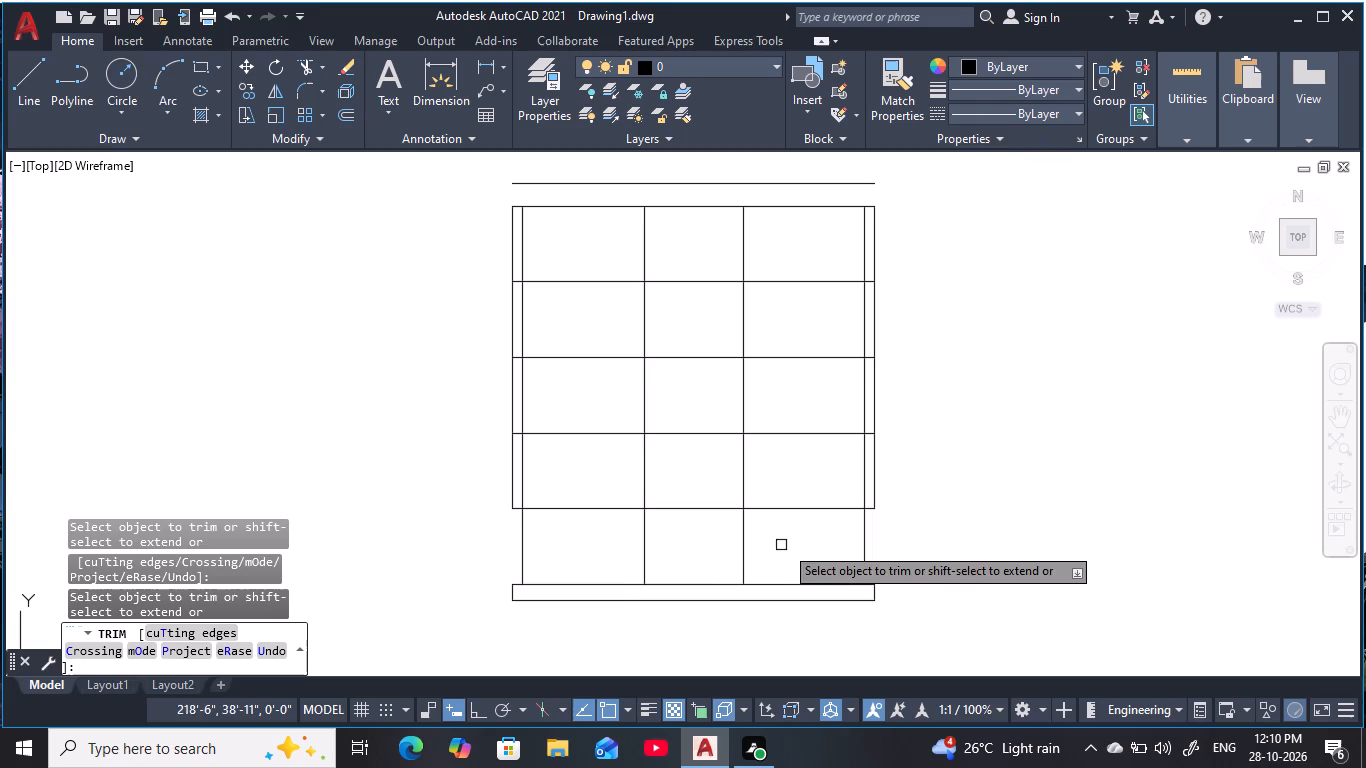
{"action": "key", "text": "Escape"}
{"action": "key", "text": "Escape"}
{"action": "key", "text": "Escape"}
{"action": "key", "text": "Escape"}
{"action": "key", "text": "Escape"}
{"action": "key", "text": "Escape"}
{"action": "key", "text": "Escape"}
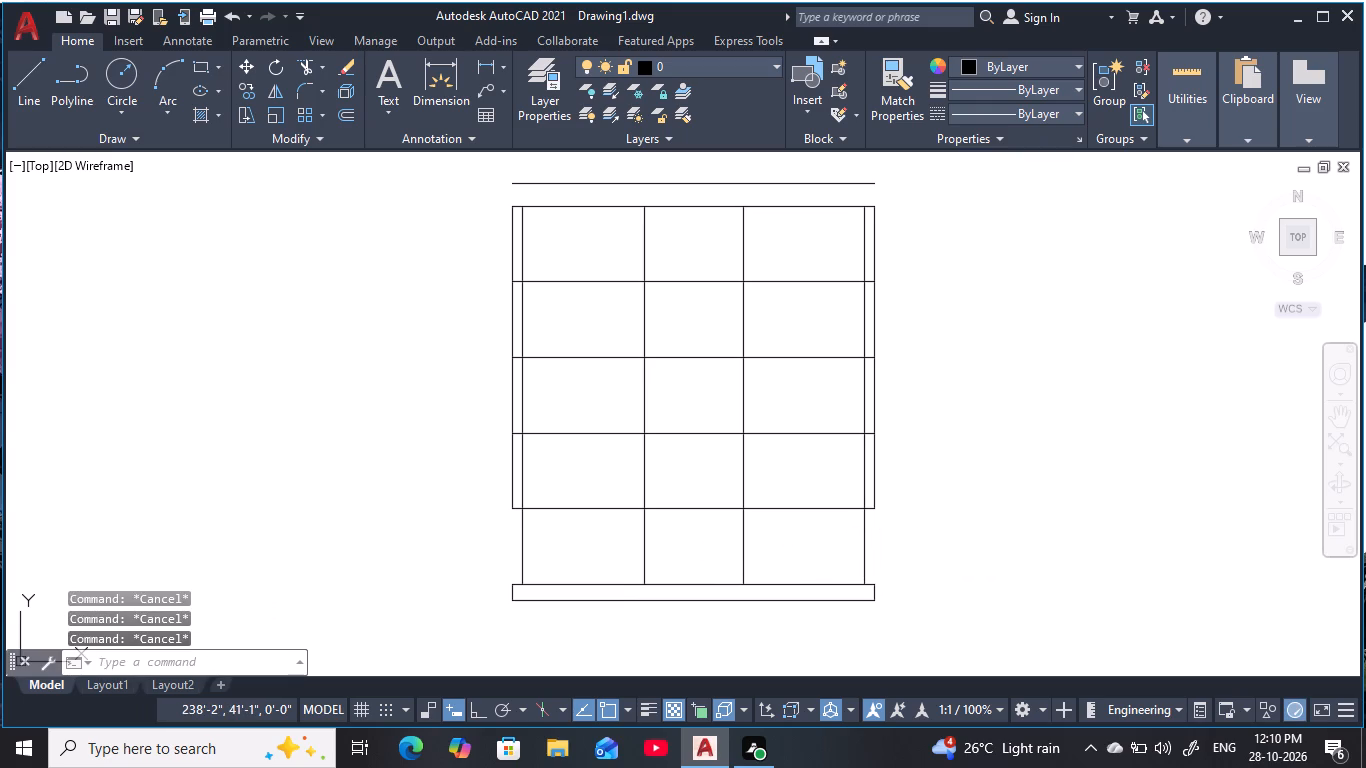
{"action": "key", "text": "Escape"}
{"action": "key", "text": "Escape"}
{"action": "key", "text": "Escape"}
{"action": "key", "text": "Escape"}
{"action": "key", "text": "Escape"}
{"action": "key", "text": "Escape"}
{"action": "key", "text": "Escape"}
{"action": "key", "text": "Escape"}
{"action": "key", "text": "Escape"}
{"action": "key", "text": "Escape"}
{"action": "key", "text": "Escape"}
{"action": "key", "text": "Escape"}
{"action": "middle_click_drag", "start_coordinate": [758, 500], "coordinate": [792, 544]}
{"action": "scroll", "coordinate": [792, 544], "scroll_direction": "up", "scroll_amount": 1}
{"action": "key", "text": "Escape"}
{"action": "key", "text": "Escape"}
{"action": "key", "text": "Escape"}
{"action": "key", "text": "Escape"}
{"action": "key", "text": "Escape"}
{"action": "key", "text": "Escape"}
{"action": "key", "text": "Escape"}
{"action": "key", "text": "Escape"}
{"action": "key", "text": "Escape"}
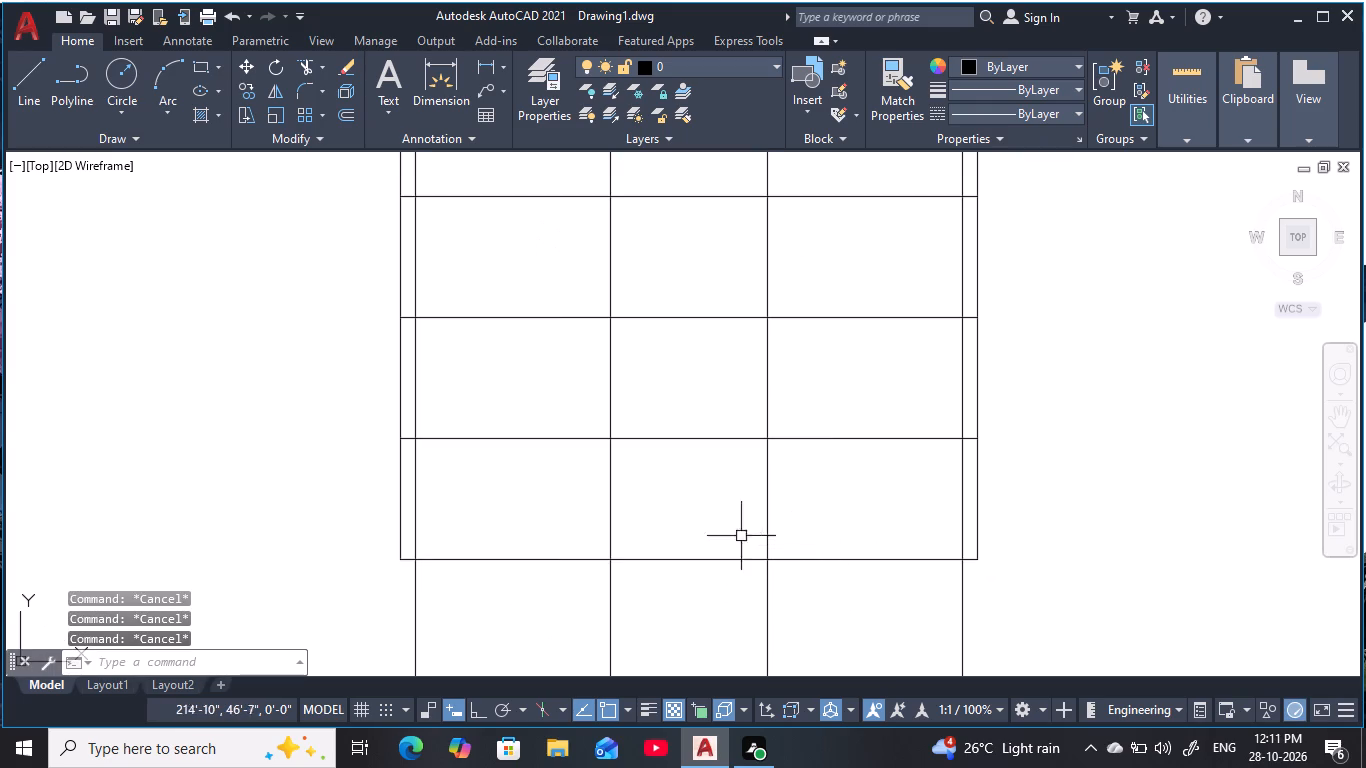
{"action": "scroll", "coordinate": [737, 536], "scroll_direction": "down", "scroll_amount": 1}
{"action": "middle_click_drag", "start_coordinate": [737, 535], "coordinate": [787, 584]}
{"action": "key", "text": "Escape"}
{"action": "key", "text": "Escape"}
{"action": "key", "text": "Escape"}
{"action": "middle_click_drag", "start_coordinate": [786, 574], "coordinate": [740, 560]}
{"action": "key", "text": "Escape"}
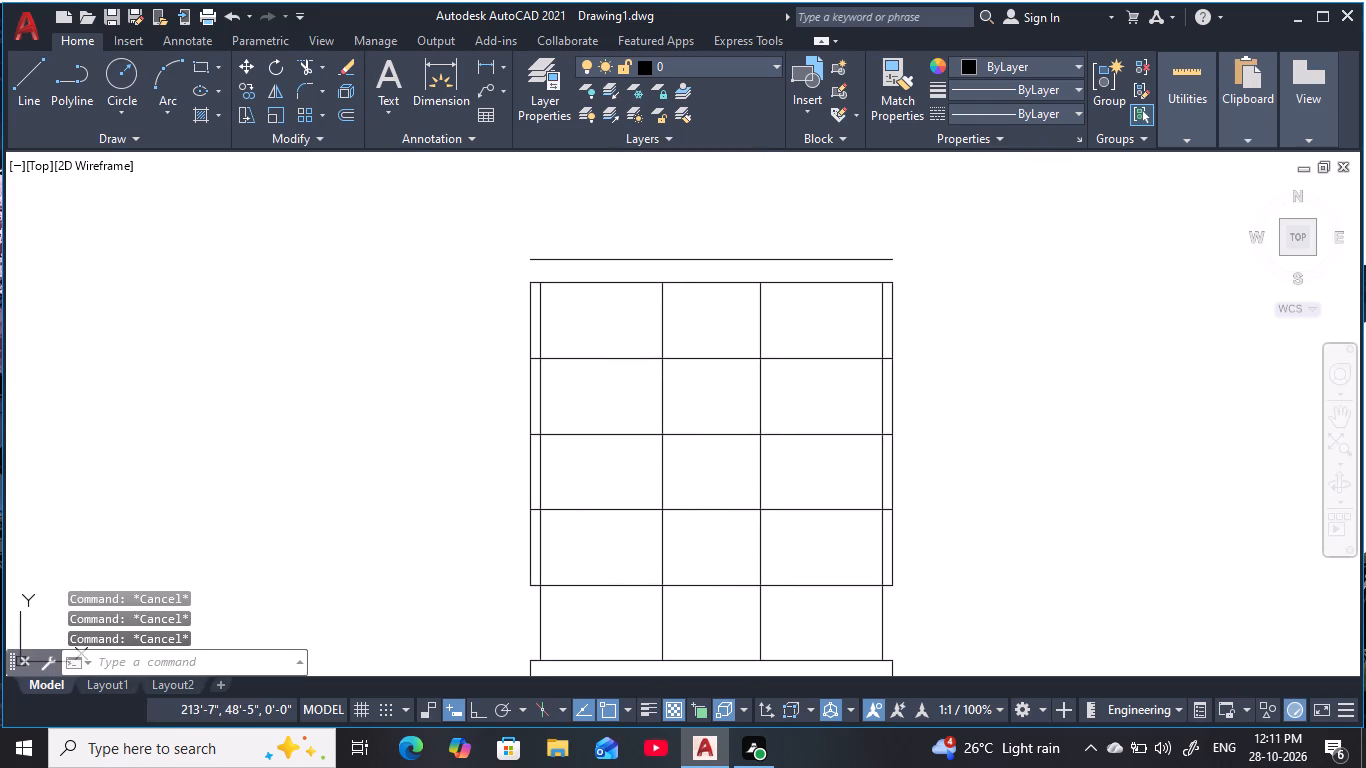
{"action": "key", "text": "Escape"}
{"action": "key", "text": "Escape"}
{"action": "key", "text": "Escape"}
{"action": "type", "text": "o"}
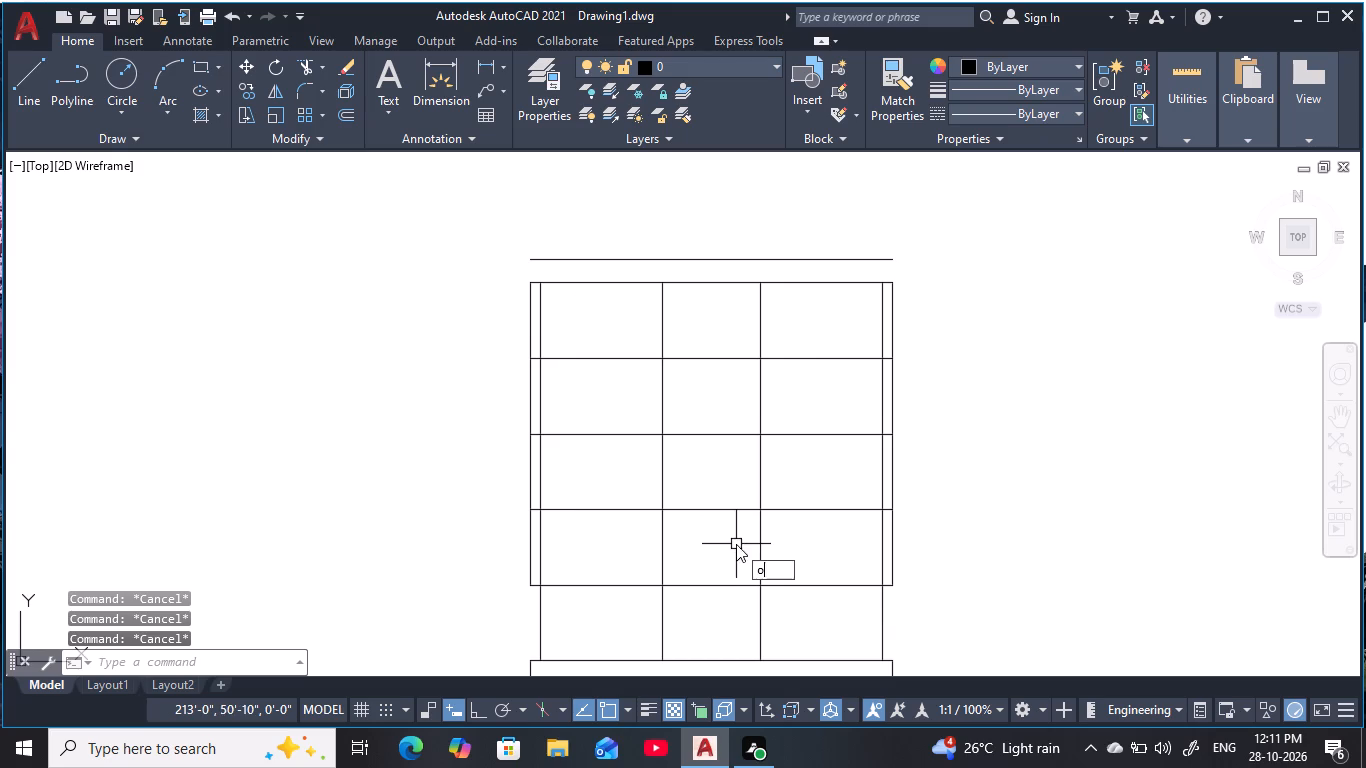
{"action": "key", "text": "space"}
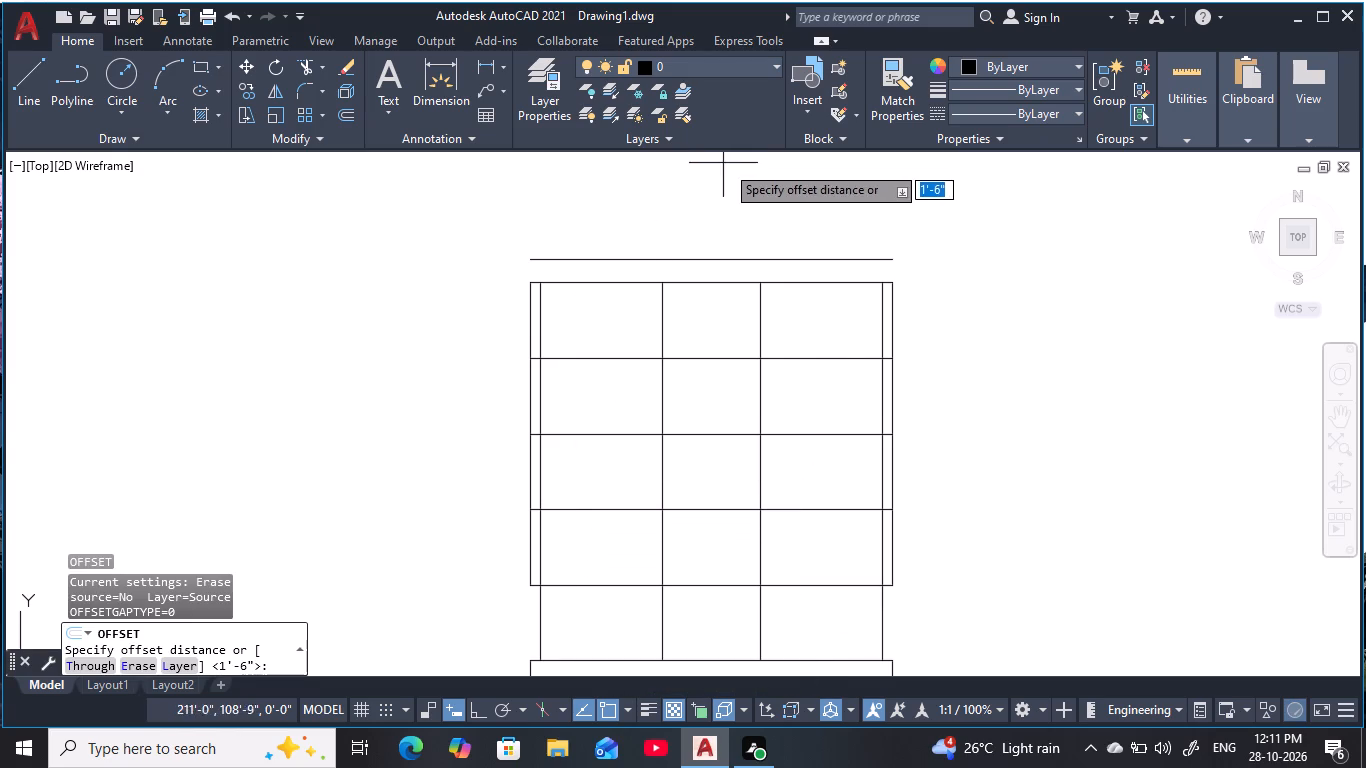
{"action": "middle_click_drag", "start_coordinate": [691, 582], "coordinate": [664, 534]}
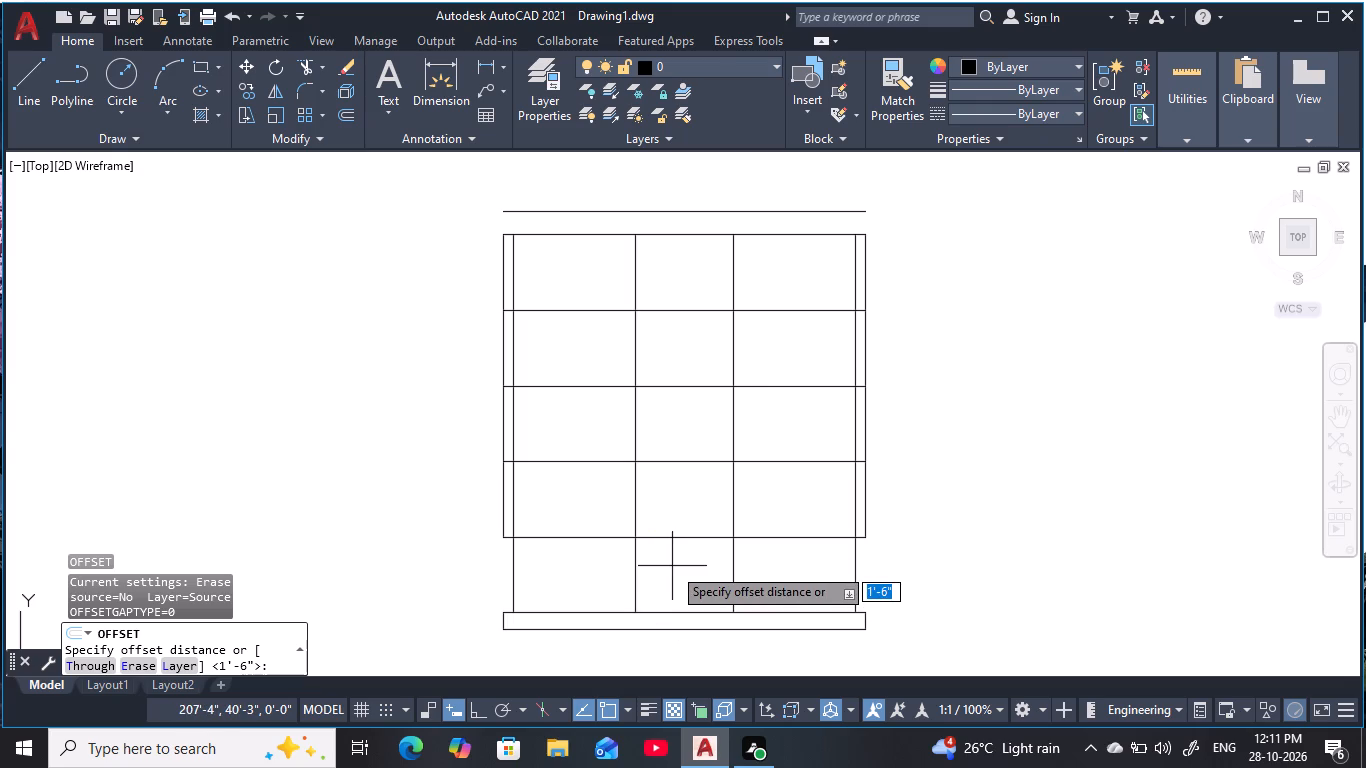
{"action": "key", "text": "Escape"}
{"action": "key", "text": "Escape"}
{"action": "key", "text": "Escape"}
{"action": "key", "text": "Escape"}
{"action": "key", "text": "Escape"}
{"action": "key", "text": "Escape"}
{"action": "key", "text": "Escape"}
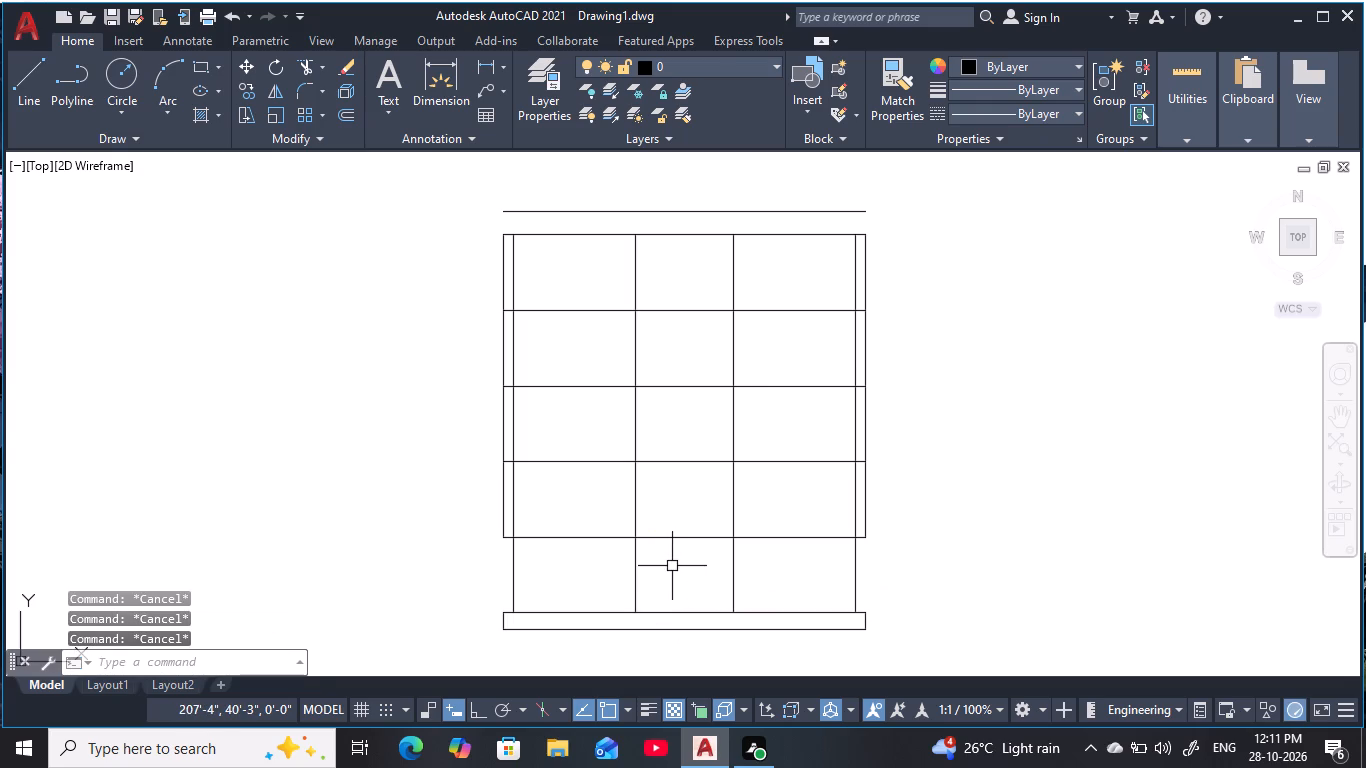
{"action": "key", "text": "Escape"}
Offset the horizontal line at the top of the lowest 11'-6" bay 6" downward.
{"action": "type", "text": "o 6"}
{"action": "key", "text": "space"}
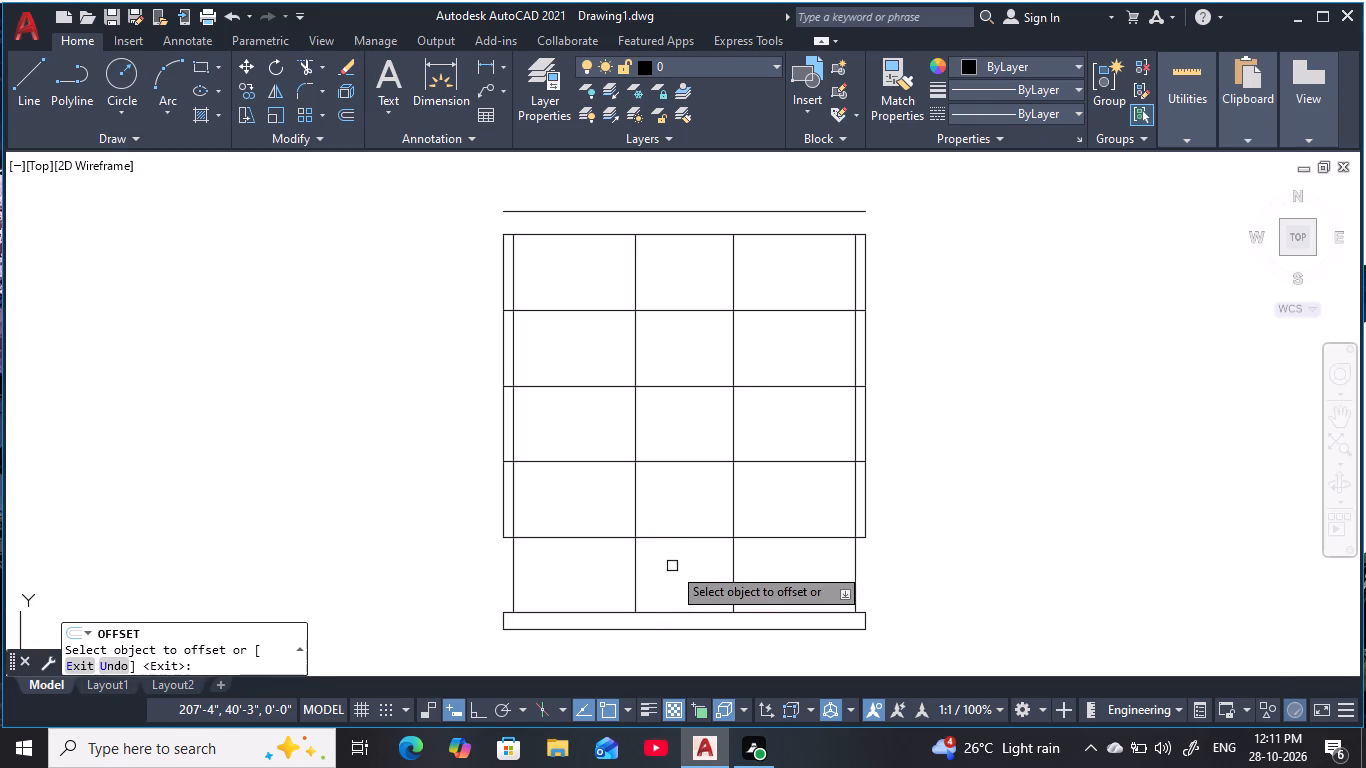
{"action": "left_click", "coordinate": [681, 539]}
{"action": "left_click", "coordinate": [683, 600]}
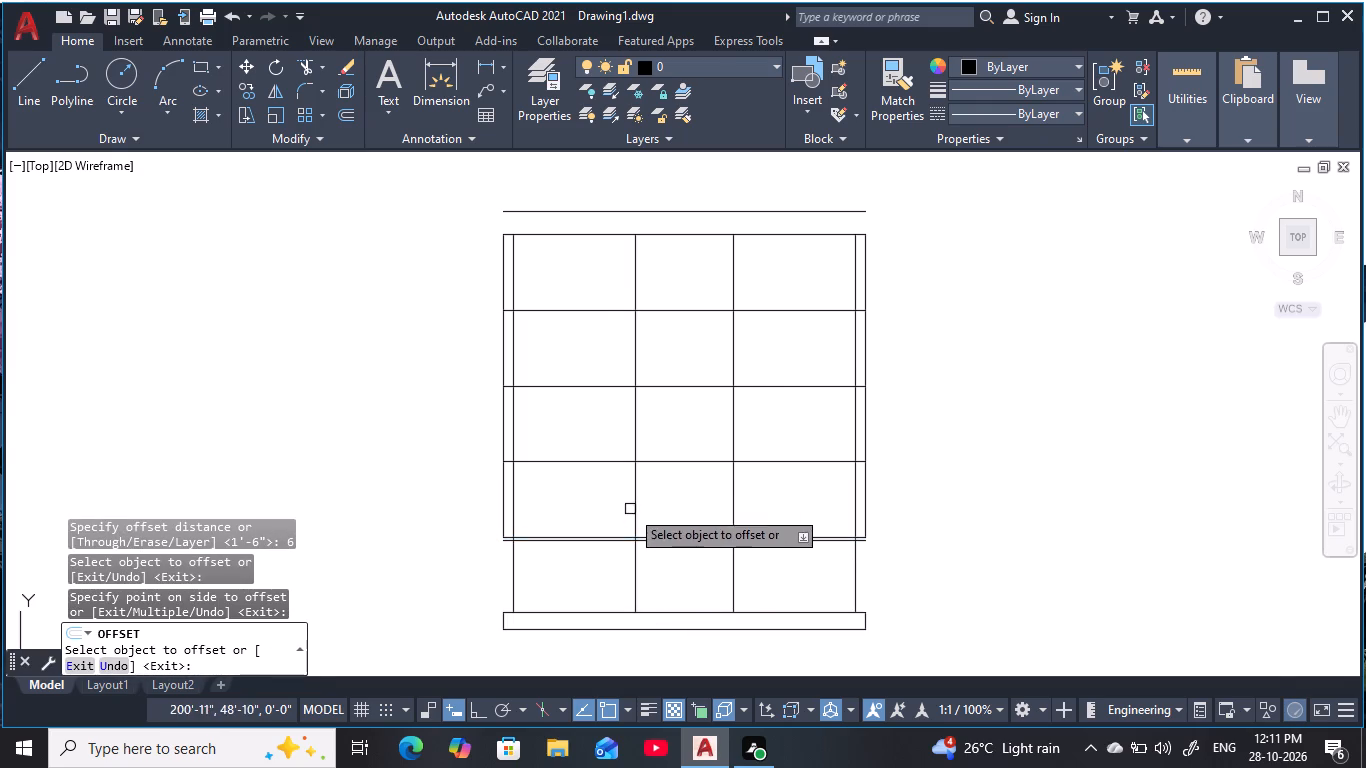
{"action": "scroll", "coordinate": [630, 509], "scroll_direction": "up", "scroll_amount": 1}
{"action": "middle_click", "coordinate": [631, 510]}
{"action": "key", "text": "Escape"}
{"action": "key", "text": "Escape"}
{"action": "key", "text": "Escape"}
{"action": "key", "text": "Escape"}
{"action": "key", "text": "Escape"}
{"action": "key", "text": "Escape"}
{"action": "key", "text": "Escape"}
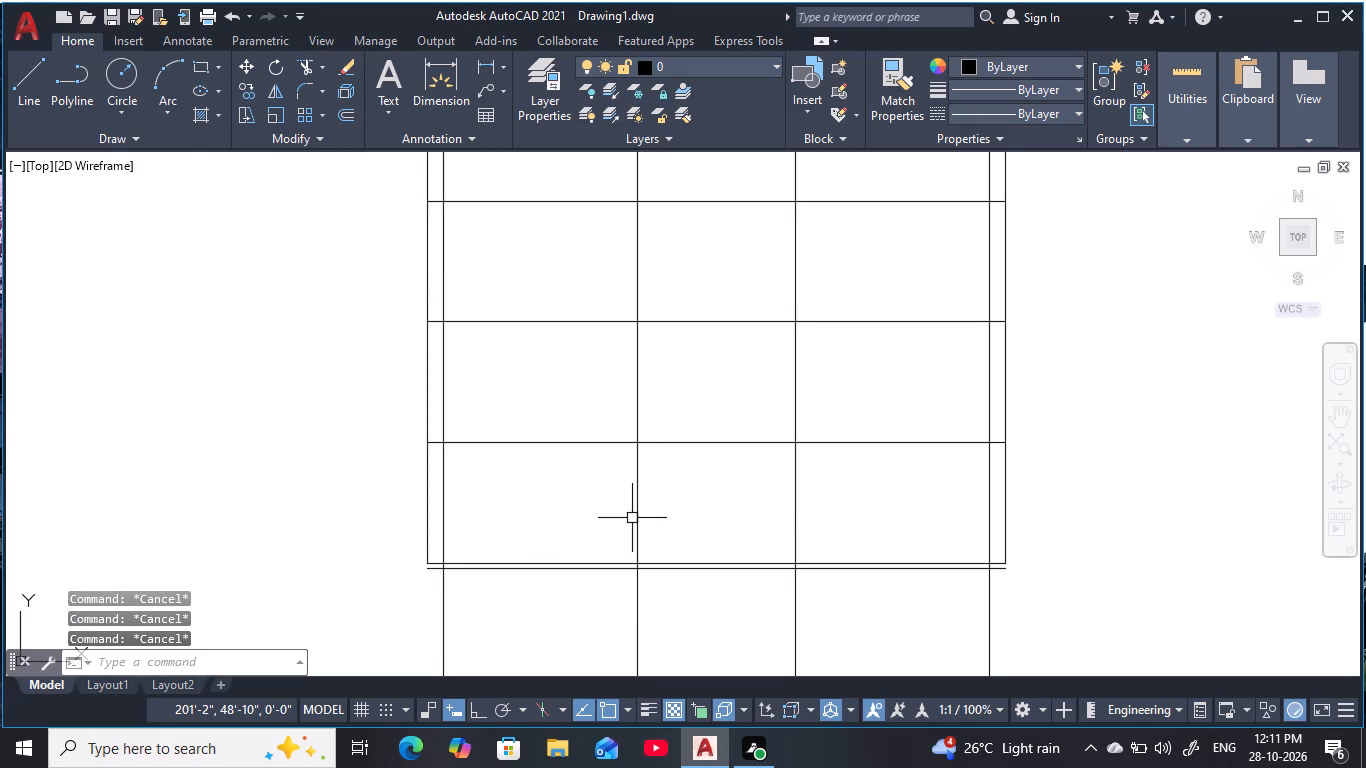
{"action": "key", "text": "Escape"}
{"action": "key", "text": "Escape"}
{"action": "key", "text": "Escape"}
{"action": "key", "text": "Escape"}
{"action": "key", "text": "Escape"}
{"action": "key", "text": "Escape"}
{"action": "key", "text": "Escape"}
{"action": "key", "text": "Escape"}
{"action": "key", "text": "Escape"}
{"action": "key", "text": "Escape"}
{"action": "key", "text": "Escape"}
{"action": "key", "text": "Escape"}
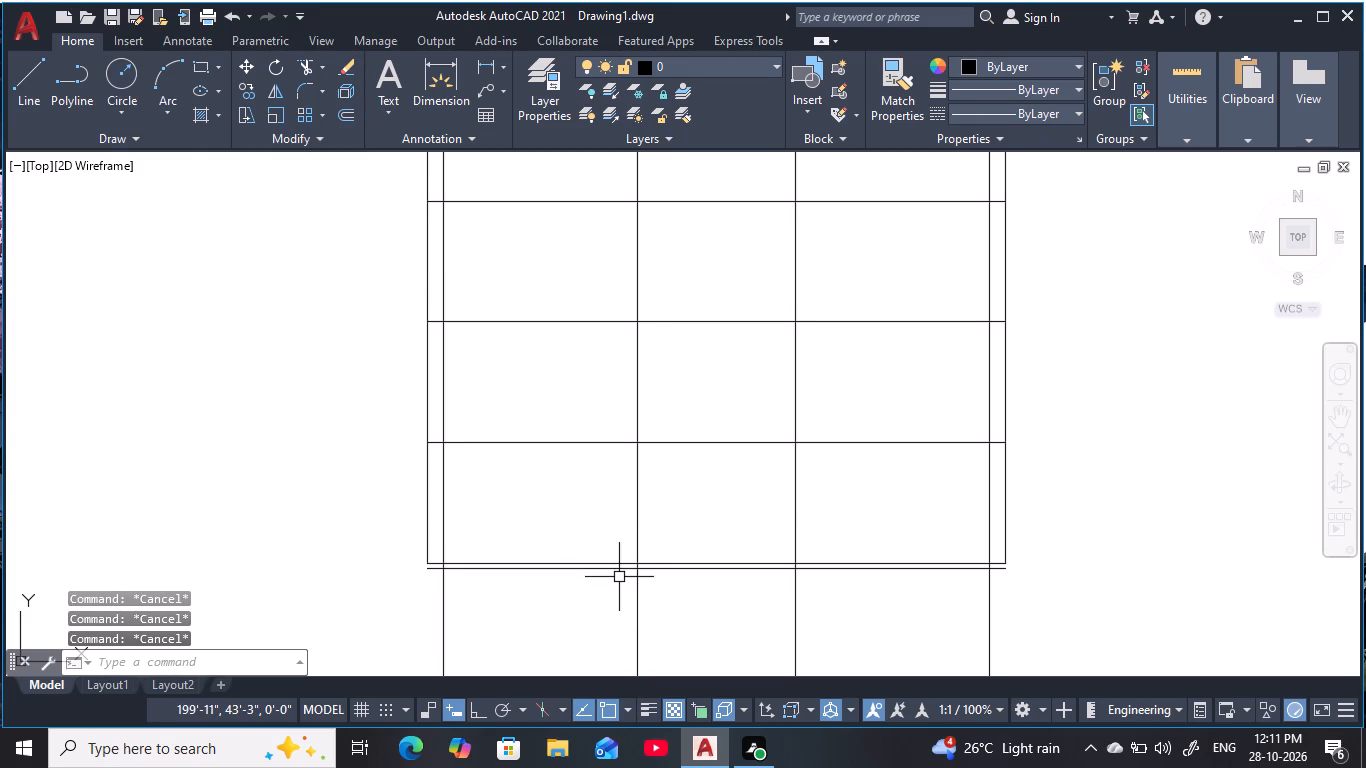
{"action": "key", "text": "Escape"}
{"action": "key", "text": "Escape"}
Offset the horizontal line at the top of the second 11'-6" bay from the bottom 1'-6" downward.
{"action": "type", "text": "o"}
{"action": "key", "text": "space"}
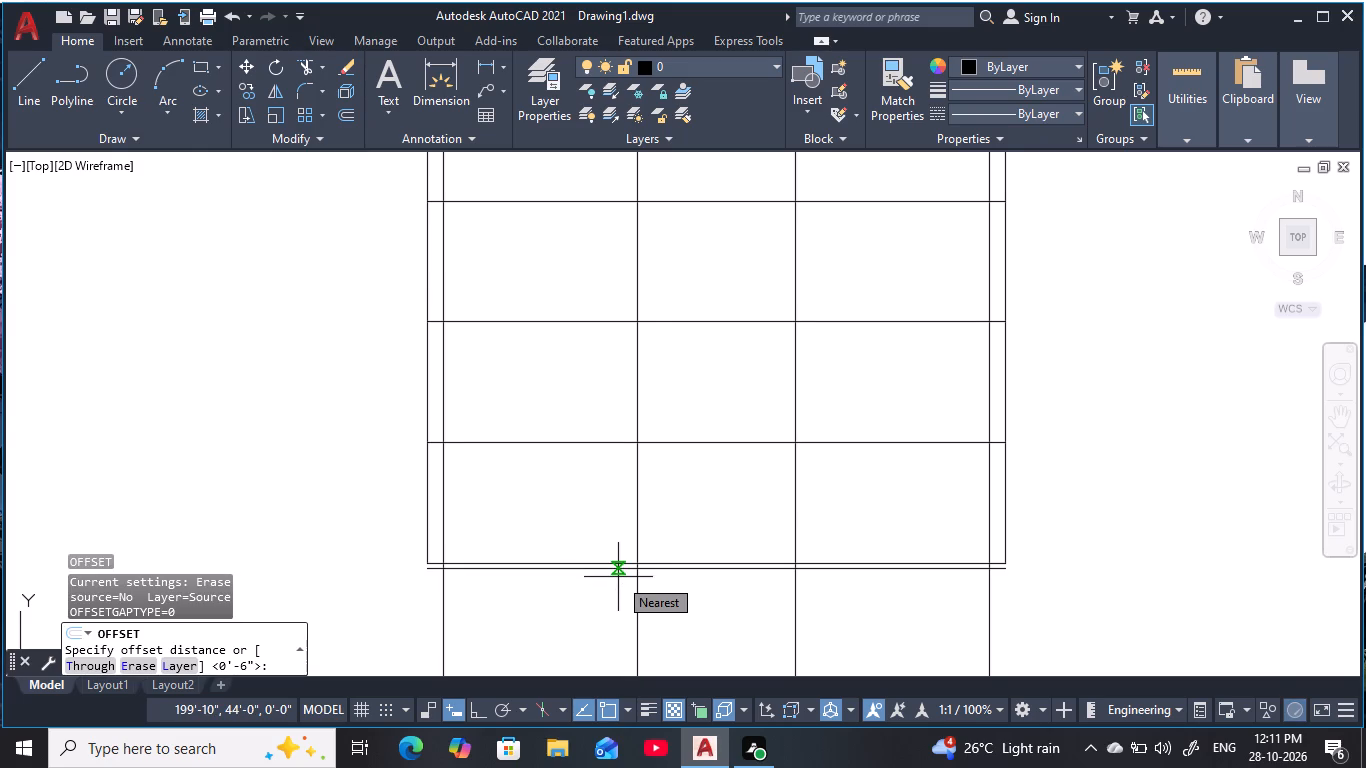
{"action": "key", "text": "1"}
{"action": "key", "text": "apostrophe"}
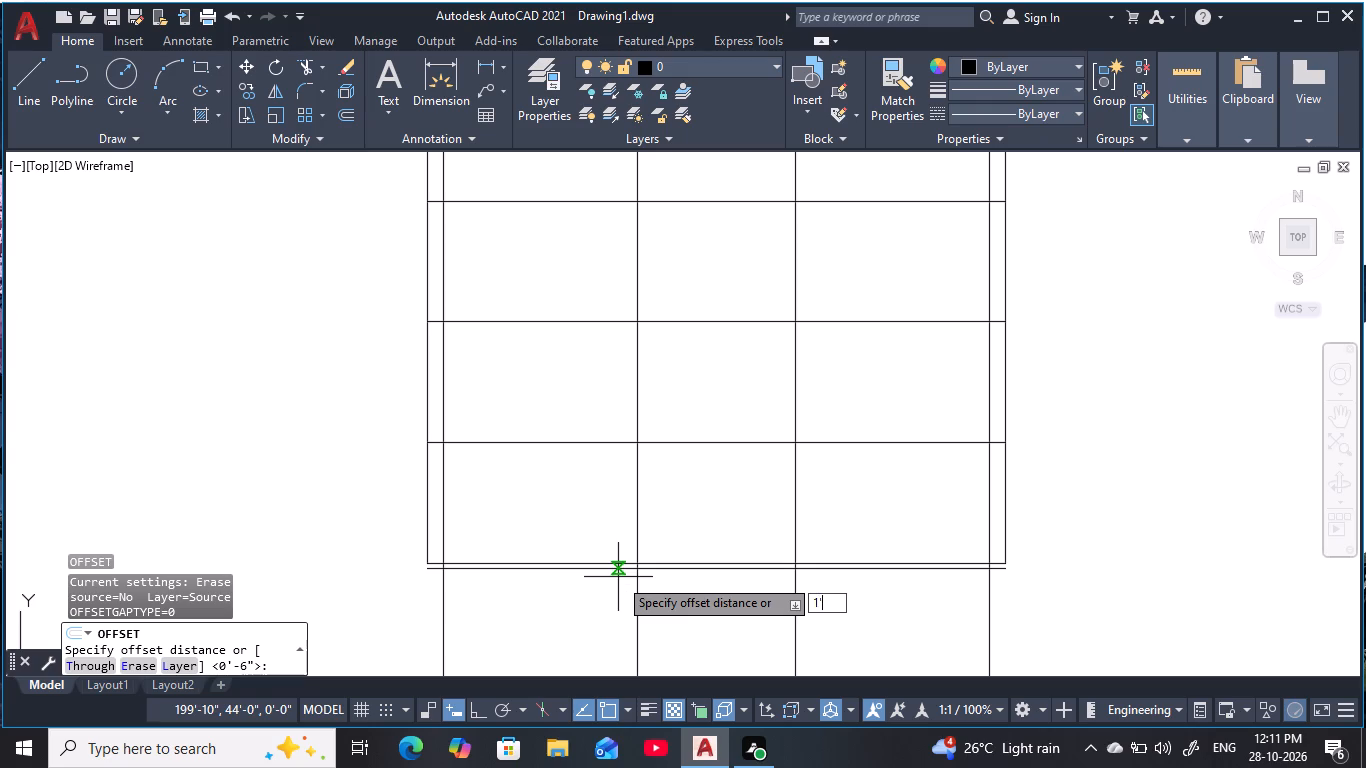
{"action": "type", "text": "6"}
{"action": "key", "text": "space"}
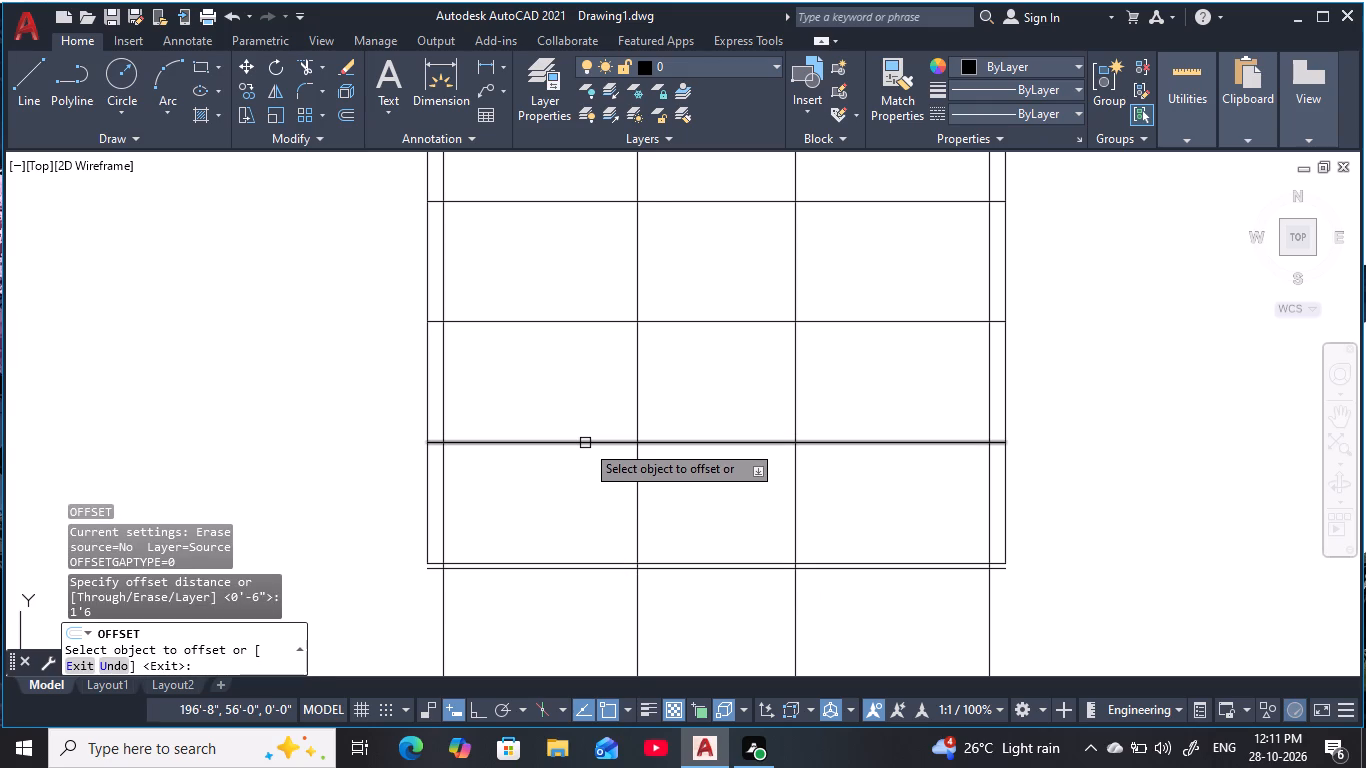
{"action": "left_click", "coordinate": [585, 443]}
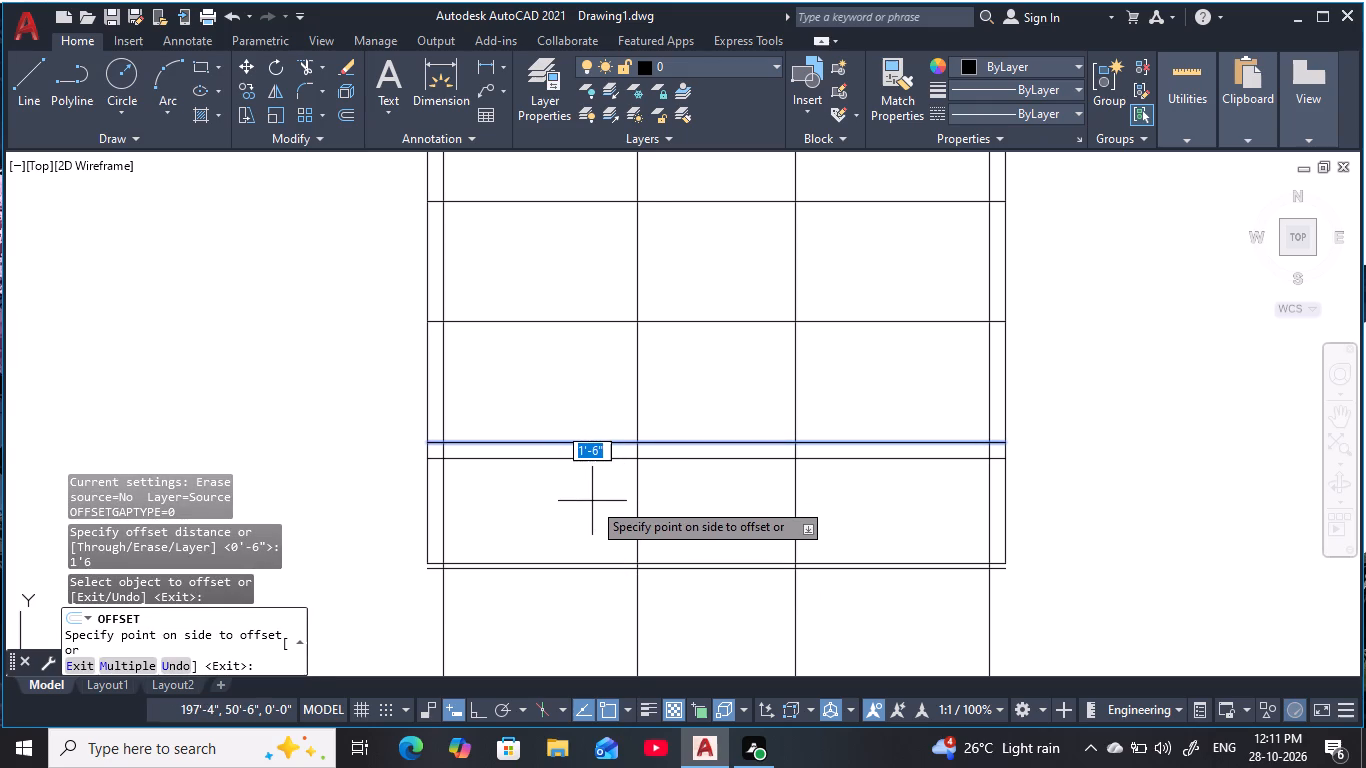
{"action": "left_click", "coordinate": [592, 501]}
{"action": "key", "text": "Escape"}
{"action": "key", "text": "Escape"}
{"action": "key", "text": "Escape"}
{"action": "key", "text": "Escape"}
{"action": "key", "text": "Escape"}
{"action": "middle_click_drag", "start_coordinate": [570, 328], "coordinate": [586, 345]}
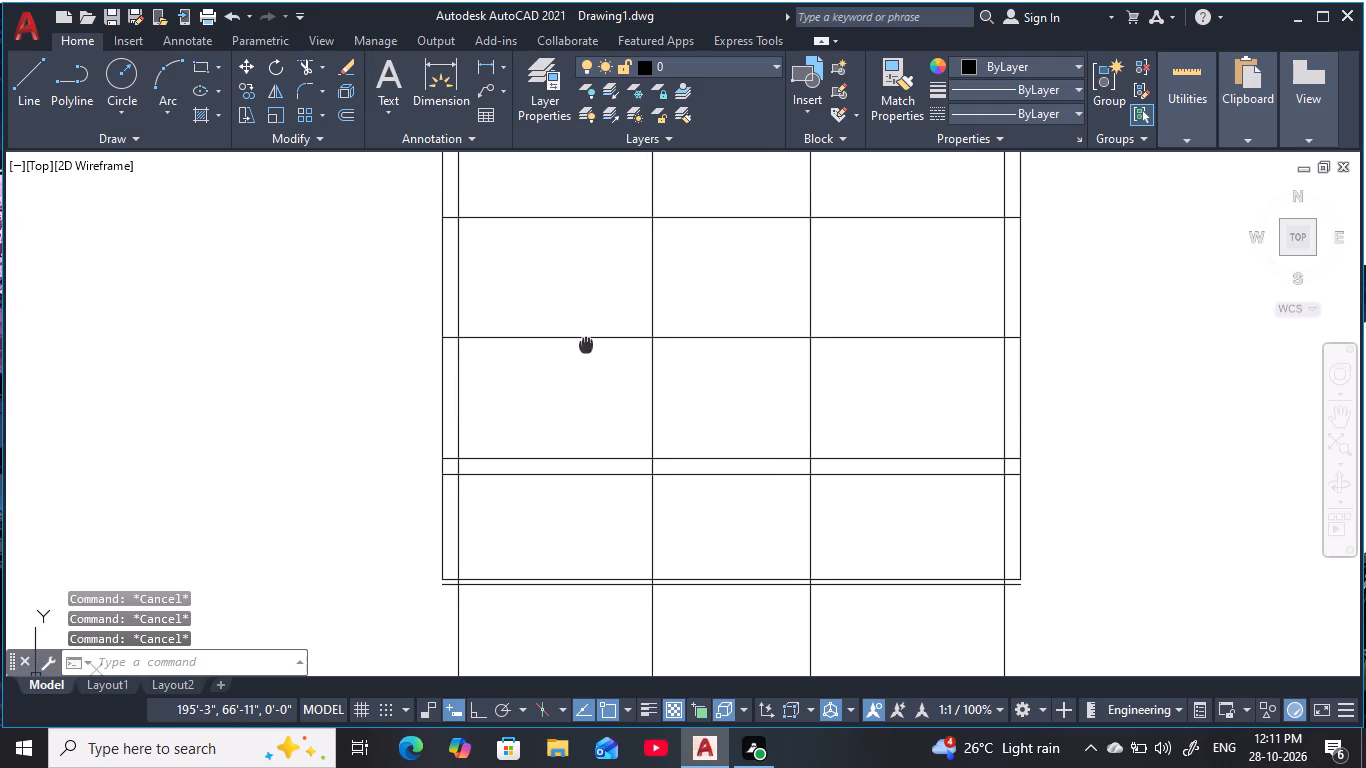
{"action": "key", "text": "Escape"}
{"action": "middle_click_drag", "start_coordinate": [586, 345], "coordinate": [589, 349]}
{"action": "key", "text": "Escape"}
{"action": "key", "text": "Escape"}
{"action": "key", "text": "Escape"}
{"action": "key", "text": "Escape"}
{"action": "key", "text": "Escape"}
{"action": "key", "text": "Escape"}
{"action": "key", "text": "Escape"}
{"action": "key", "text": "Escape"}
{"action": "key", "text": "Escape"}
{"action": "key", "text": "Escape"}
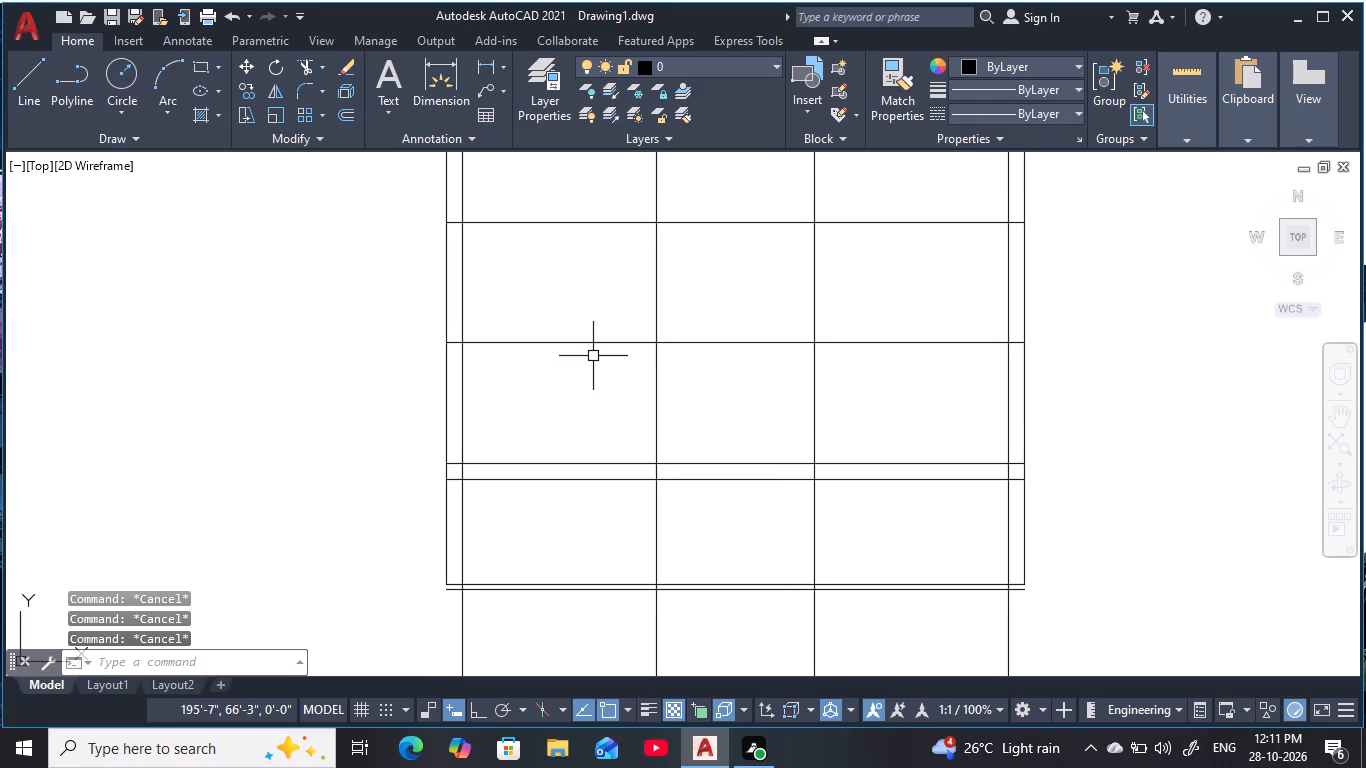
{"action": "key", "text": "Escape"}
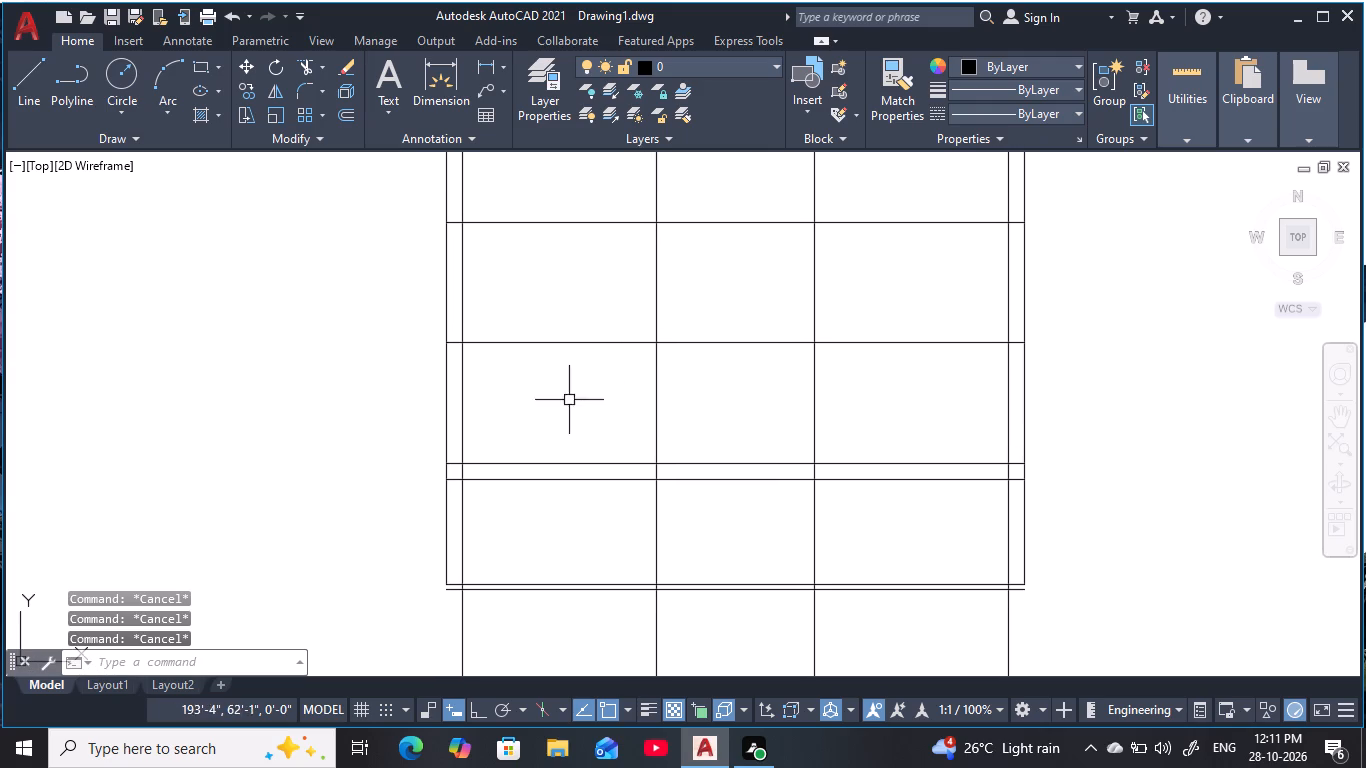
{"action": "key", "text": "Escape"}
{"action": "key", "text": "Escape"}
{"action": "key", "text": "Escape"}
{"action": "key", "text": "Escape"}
Trim the 6" offset line's short end left of the inner left vertical.
{"action": "type", "text": "tr"}
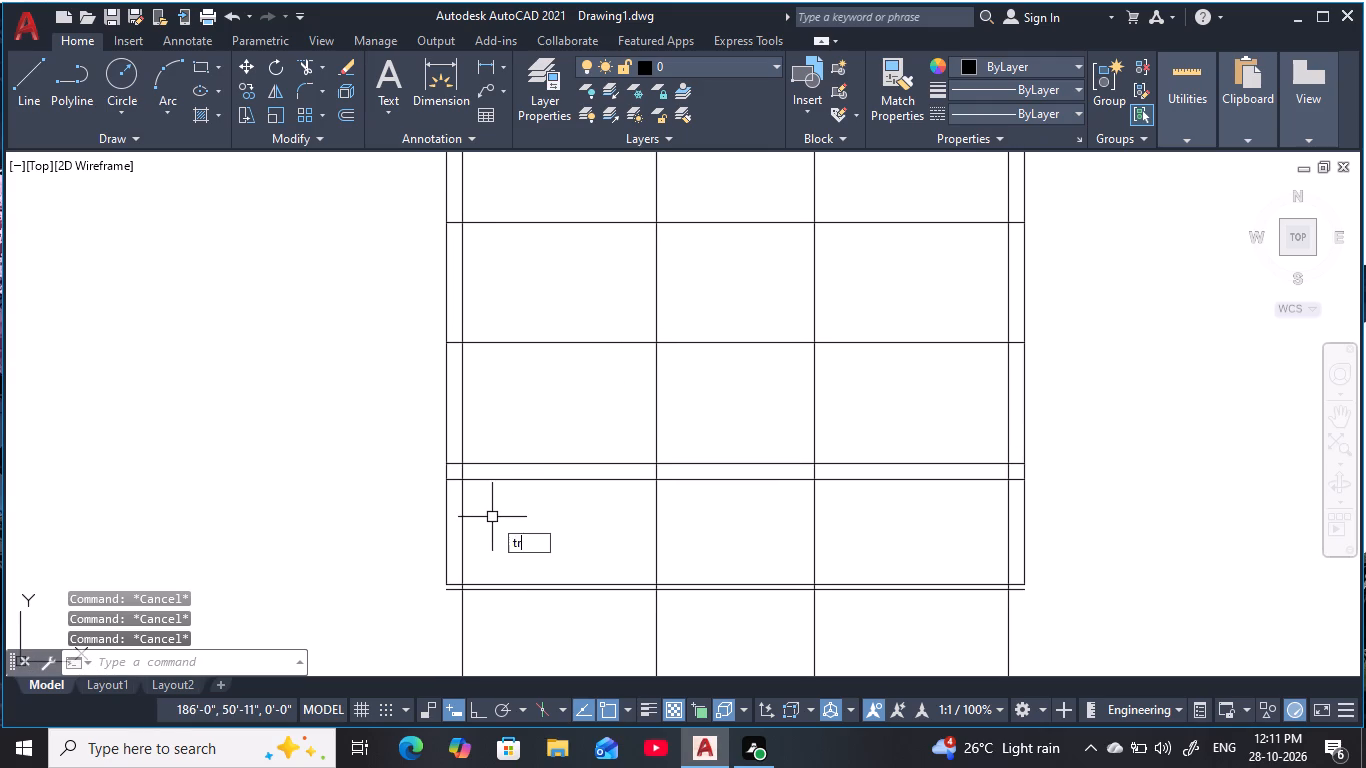
{"action": "key", "text": "space"}
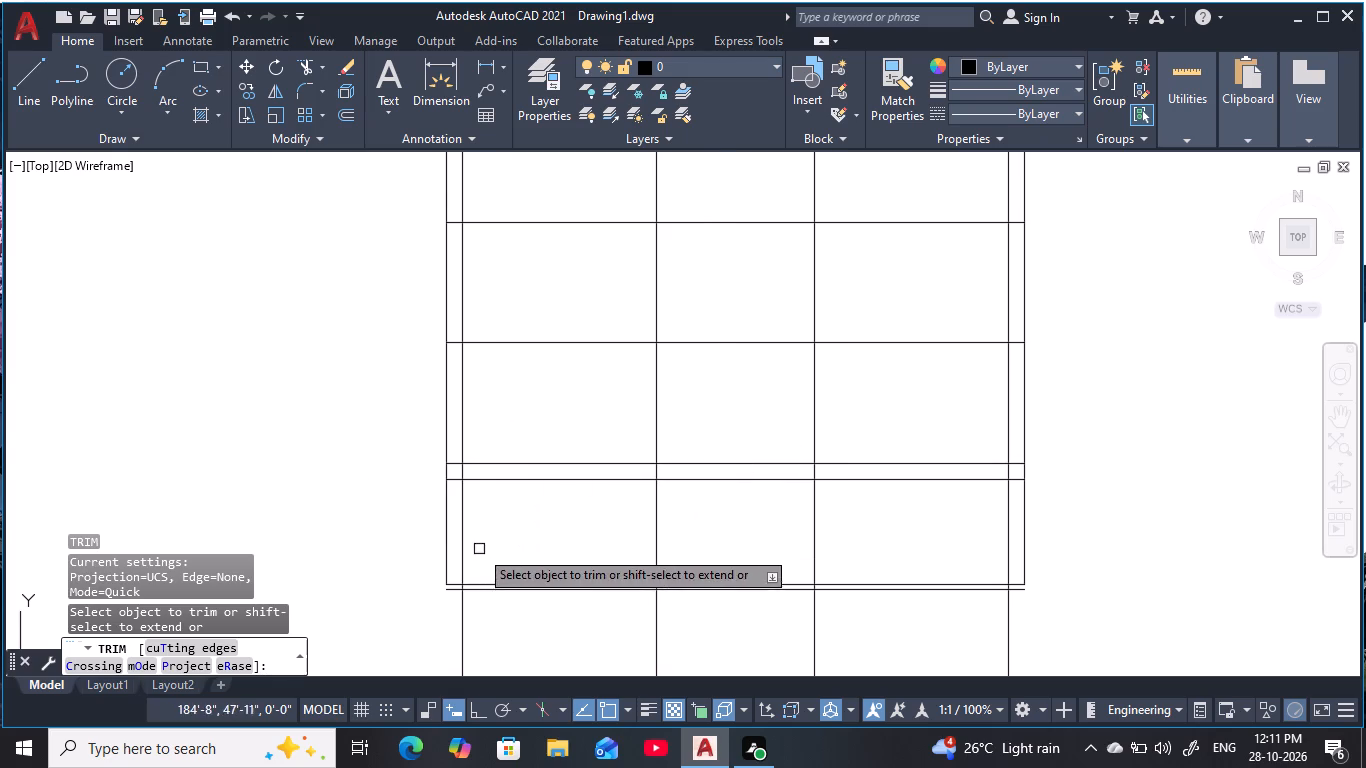
{"action": "left_click", "coordinate": [451, 595]}
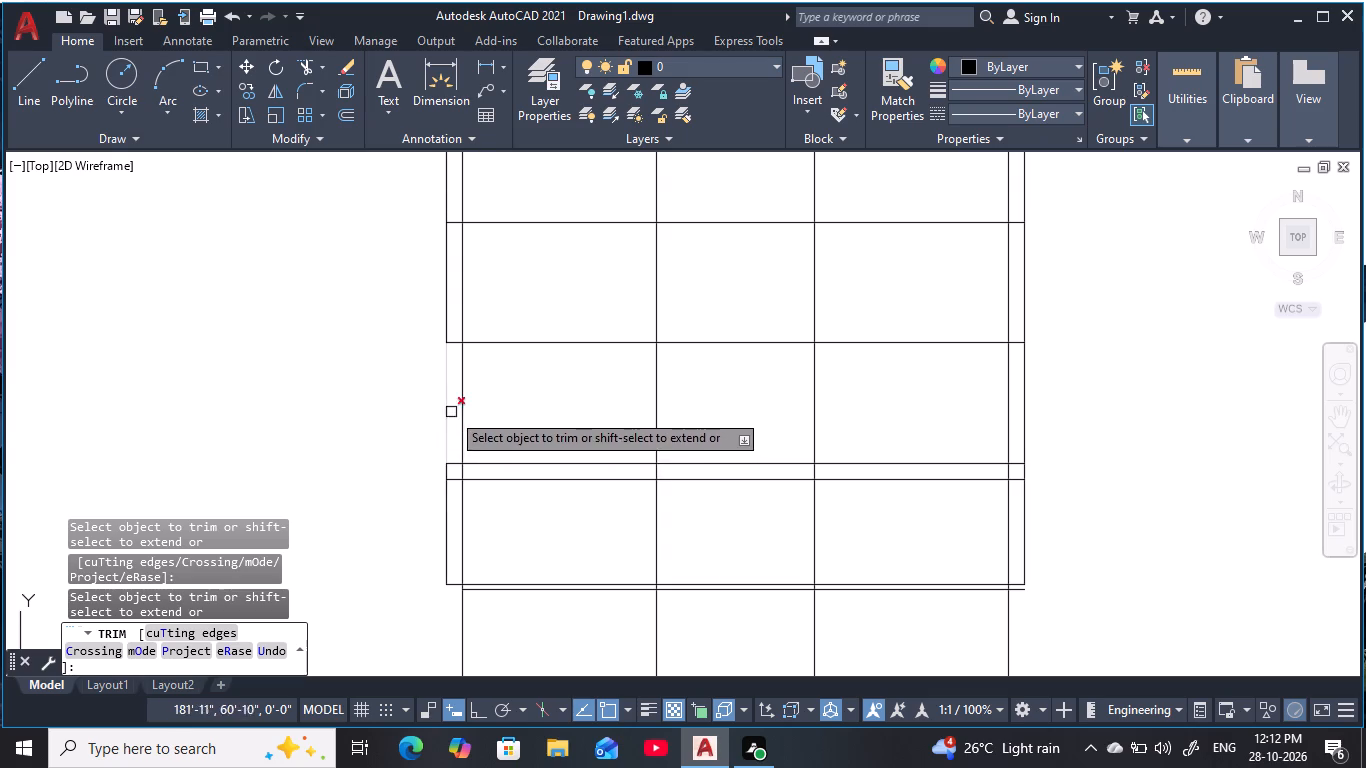
{"action": "key", "text": "Escape"}
{"action": "key", "text": "Escape"}
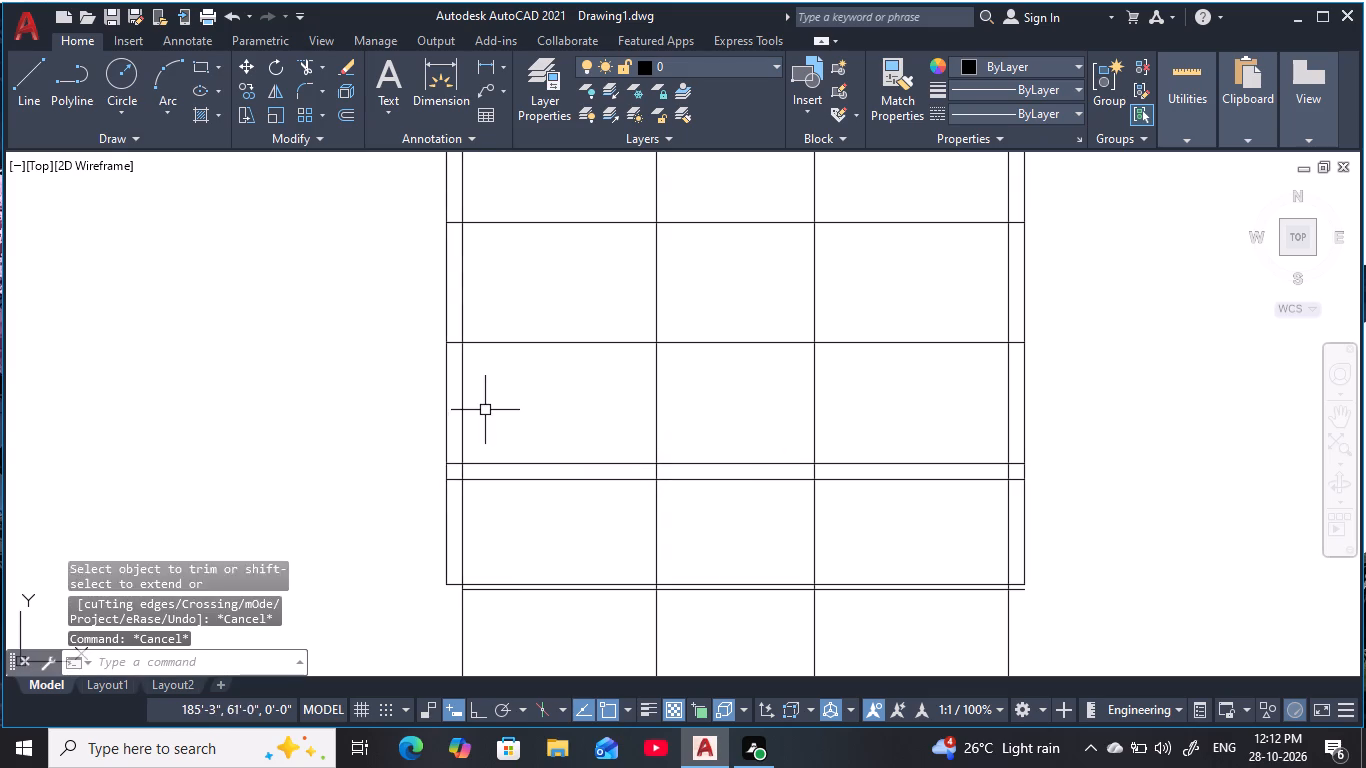
{"action": "key", "text": "Escape"}
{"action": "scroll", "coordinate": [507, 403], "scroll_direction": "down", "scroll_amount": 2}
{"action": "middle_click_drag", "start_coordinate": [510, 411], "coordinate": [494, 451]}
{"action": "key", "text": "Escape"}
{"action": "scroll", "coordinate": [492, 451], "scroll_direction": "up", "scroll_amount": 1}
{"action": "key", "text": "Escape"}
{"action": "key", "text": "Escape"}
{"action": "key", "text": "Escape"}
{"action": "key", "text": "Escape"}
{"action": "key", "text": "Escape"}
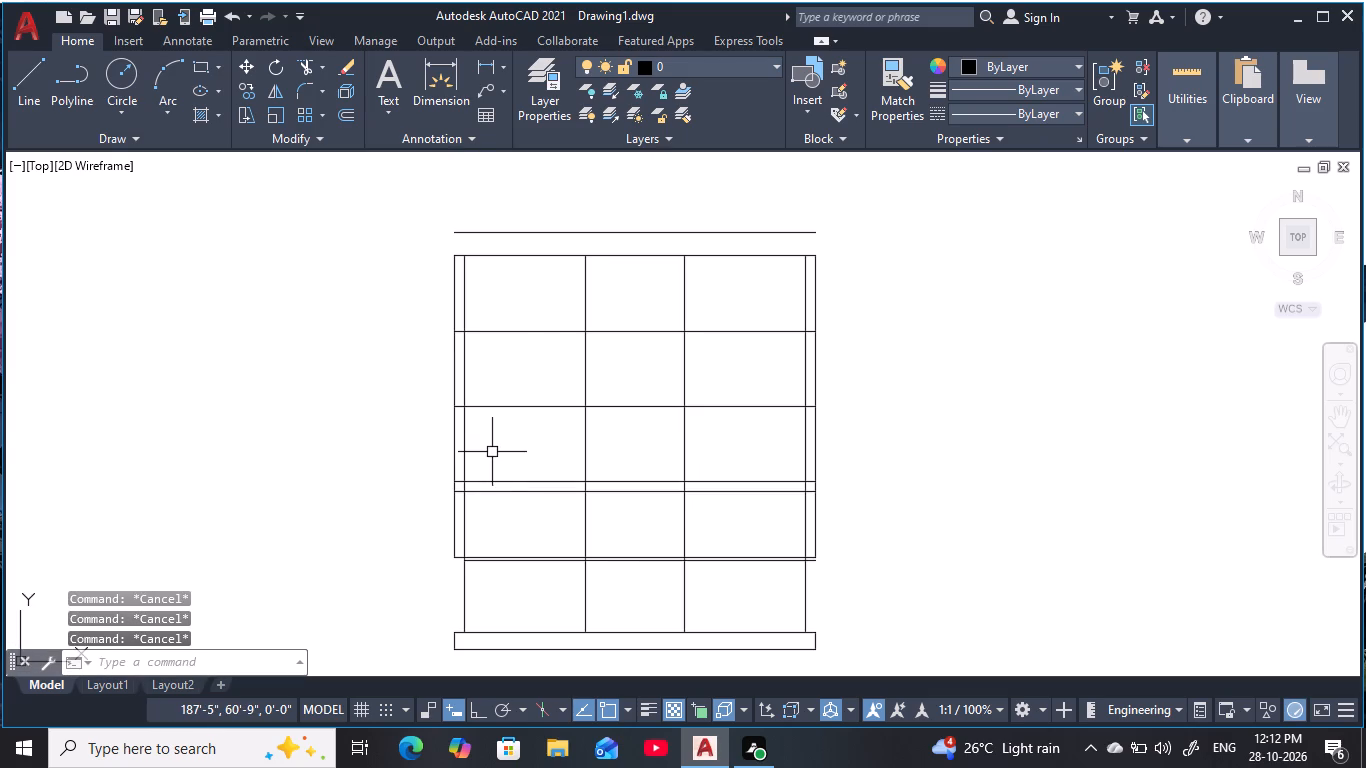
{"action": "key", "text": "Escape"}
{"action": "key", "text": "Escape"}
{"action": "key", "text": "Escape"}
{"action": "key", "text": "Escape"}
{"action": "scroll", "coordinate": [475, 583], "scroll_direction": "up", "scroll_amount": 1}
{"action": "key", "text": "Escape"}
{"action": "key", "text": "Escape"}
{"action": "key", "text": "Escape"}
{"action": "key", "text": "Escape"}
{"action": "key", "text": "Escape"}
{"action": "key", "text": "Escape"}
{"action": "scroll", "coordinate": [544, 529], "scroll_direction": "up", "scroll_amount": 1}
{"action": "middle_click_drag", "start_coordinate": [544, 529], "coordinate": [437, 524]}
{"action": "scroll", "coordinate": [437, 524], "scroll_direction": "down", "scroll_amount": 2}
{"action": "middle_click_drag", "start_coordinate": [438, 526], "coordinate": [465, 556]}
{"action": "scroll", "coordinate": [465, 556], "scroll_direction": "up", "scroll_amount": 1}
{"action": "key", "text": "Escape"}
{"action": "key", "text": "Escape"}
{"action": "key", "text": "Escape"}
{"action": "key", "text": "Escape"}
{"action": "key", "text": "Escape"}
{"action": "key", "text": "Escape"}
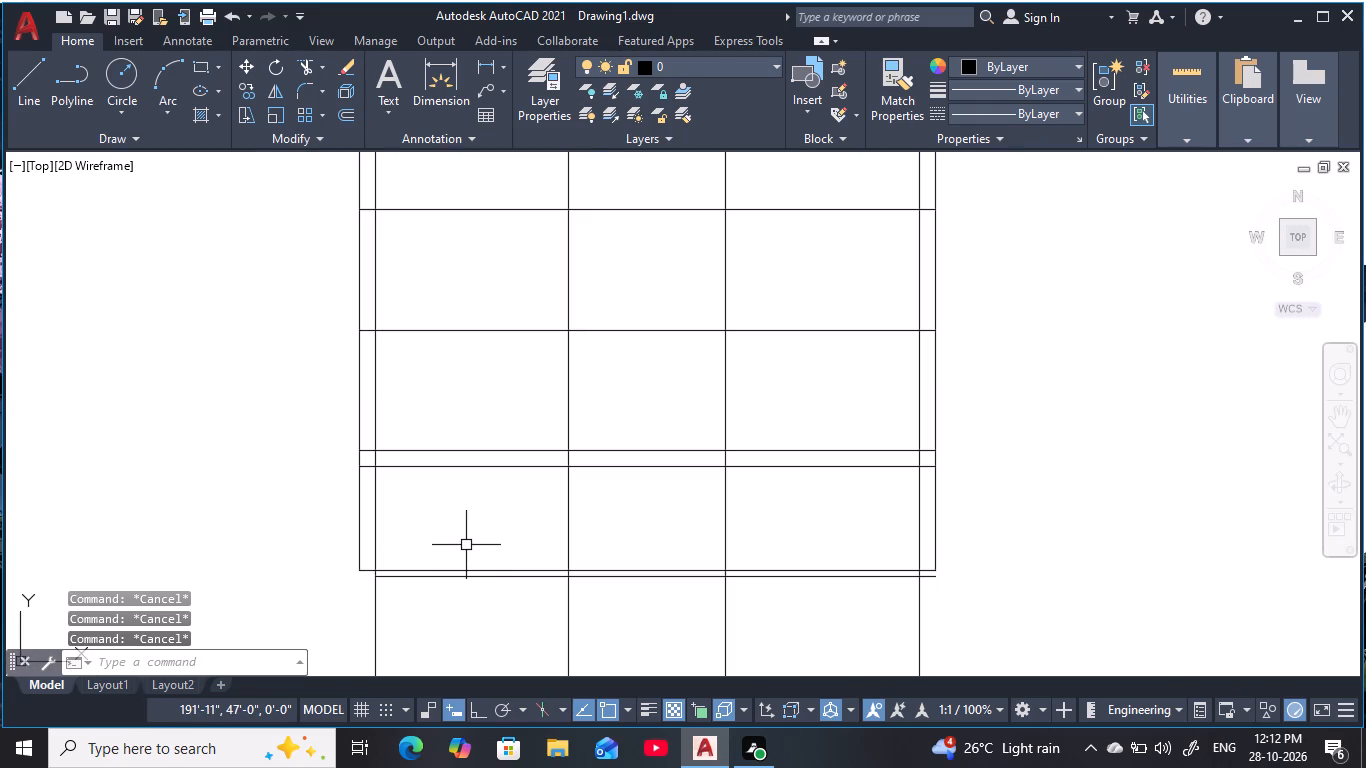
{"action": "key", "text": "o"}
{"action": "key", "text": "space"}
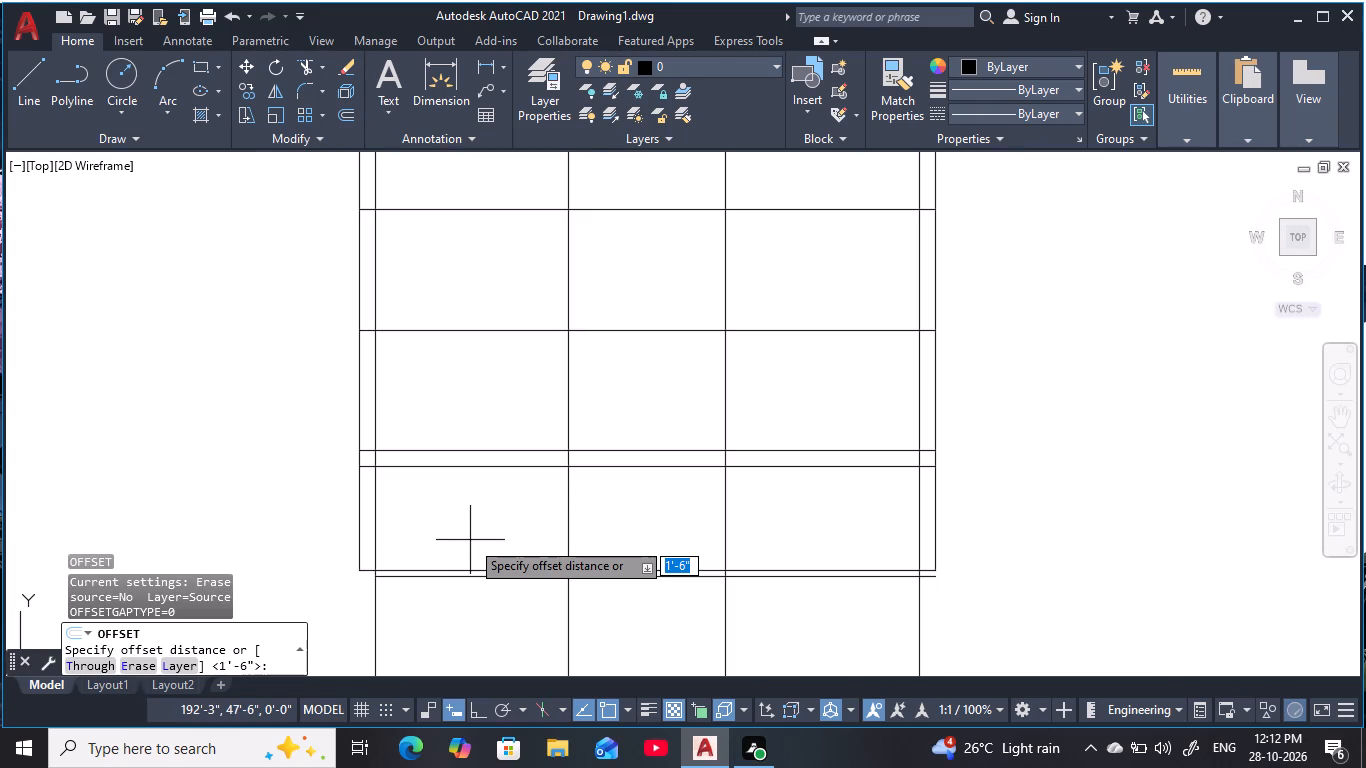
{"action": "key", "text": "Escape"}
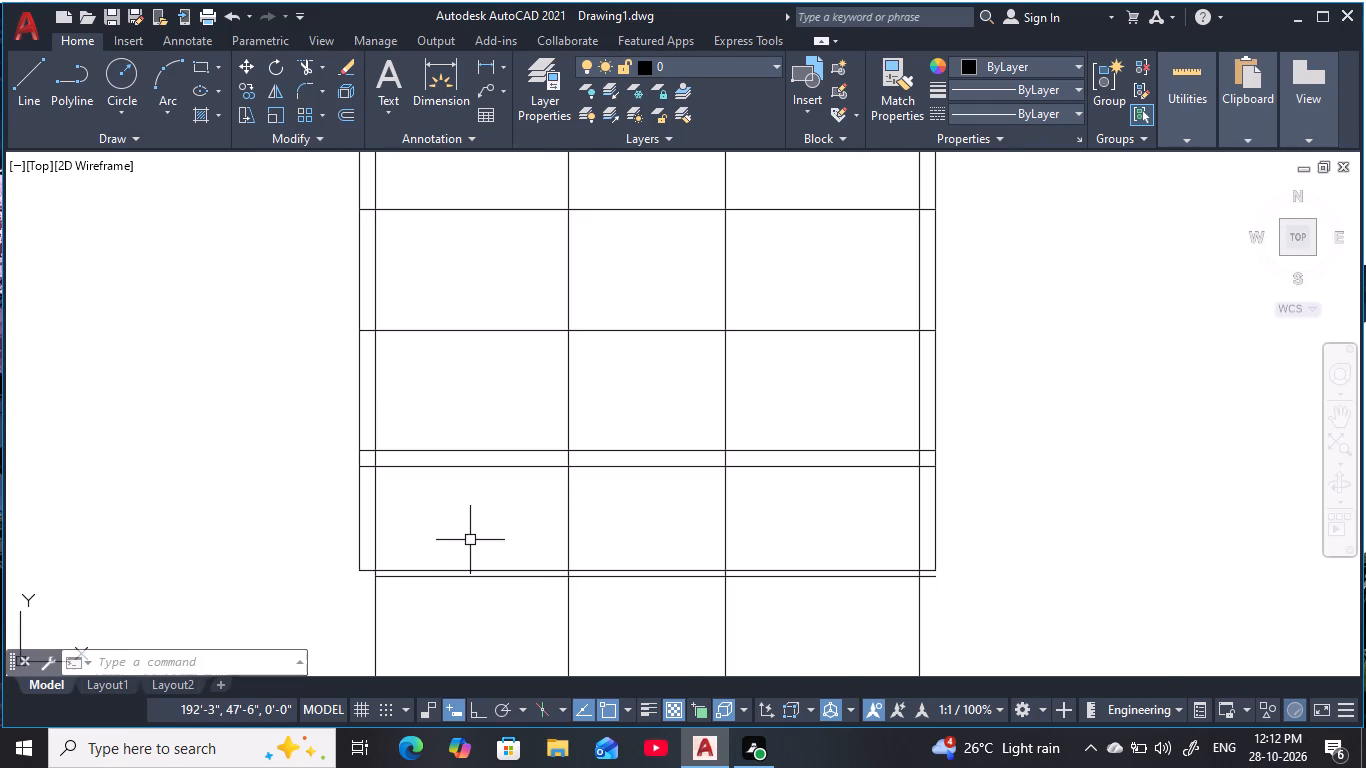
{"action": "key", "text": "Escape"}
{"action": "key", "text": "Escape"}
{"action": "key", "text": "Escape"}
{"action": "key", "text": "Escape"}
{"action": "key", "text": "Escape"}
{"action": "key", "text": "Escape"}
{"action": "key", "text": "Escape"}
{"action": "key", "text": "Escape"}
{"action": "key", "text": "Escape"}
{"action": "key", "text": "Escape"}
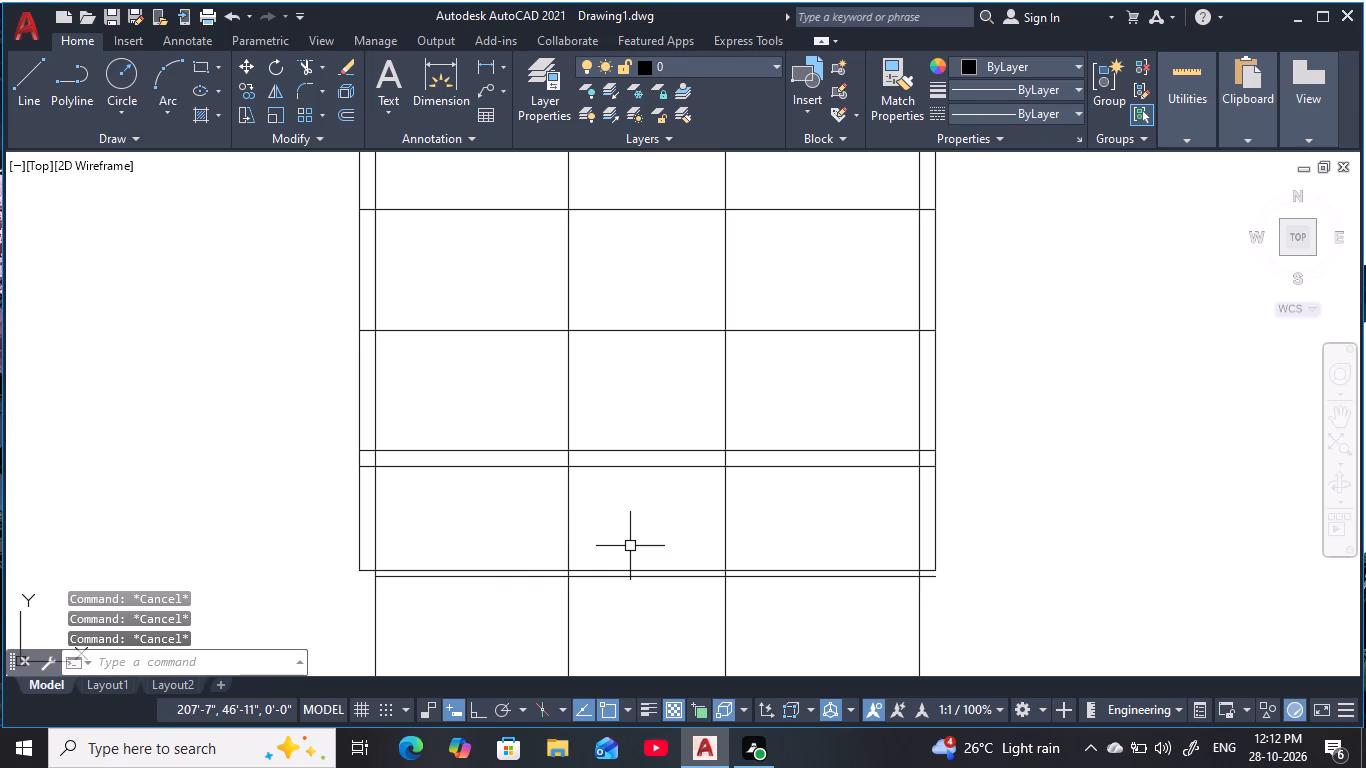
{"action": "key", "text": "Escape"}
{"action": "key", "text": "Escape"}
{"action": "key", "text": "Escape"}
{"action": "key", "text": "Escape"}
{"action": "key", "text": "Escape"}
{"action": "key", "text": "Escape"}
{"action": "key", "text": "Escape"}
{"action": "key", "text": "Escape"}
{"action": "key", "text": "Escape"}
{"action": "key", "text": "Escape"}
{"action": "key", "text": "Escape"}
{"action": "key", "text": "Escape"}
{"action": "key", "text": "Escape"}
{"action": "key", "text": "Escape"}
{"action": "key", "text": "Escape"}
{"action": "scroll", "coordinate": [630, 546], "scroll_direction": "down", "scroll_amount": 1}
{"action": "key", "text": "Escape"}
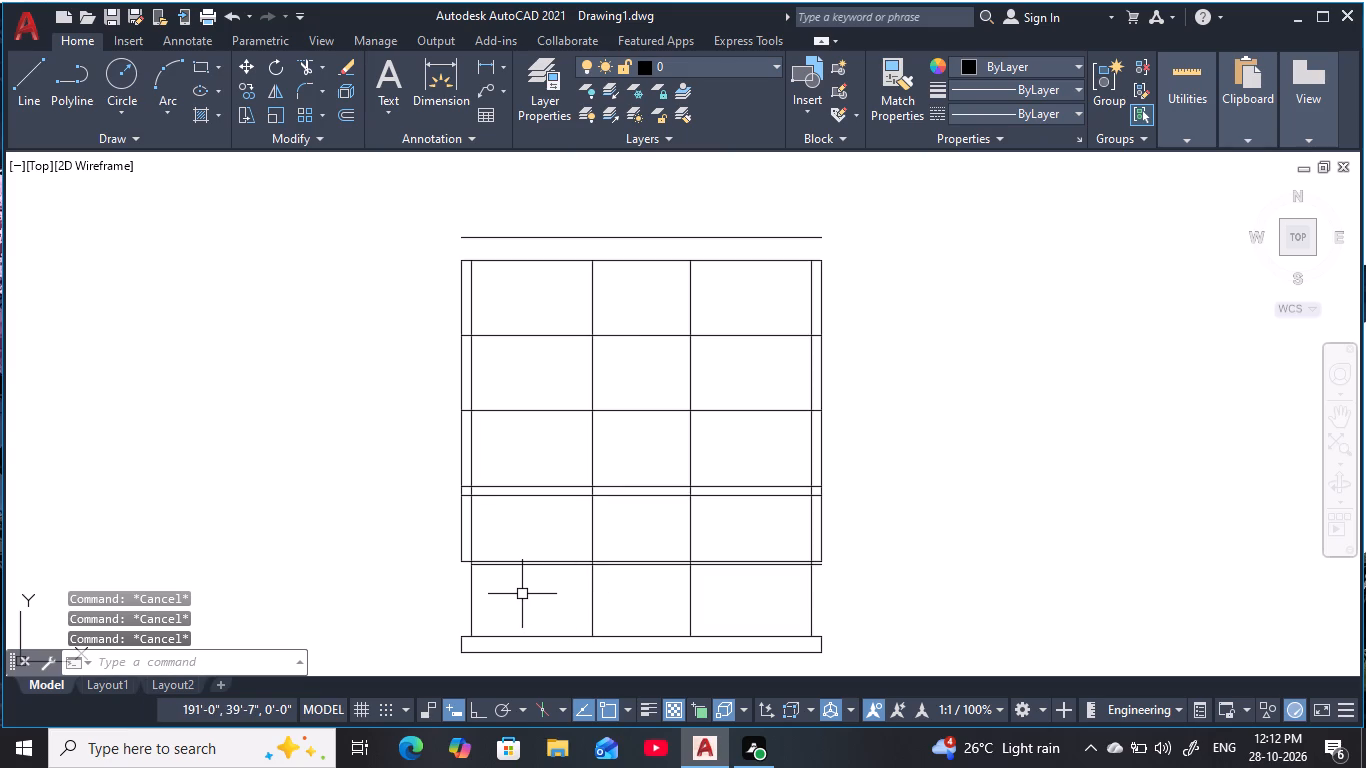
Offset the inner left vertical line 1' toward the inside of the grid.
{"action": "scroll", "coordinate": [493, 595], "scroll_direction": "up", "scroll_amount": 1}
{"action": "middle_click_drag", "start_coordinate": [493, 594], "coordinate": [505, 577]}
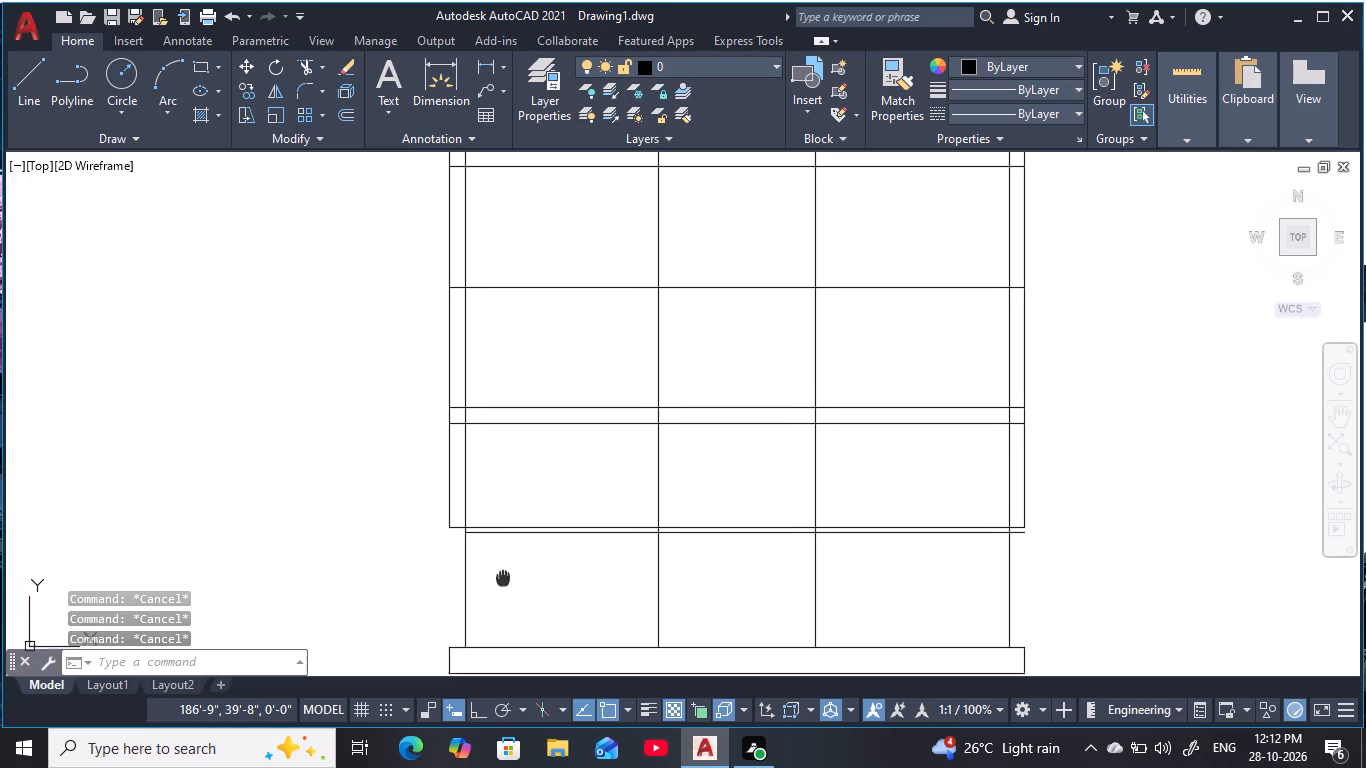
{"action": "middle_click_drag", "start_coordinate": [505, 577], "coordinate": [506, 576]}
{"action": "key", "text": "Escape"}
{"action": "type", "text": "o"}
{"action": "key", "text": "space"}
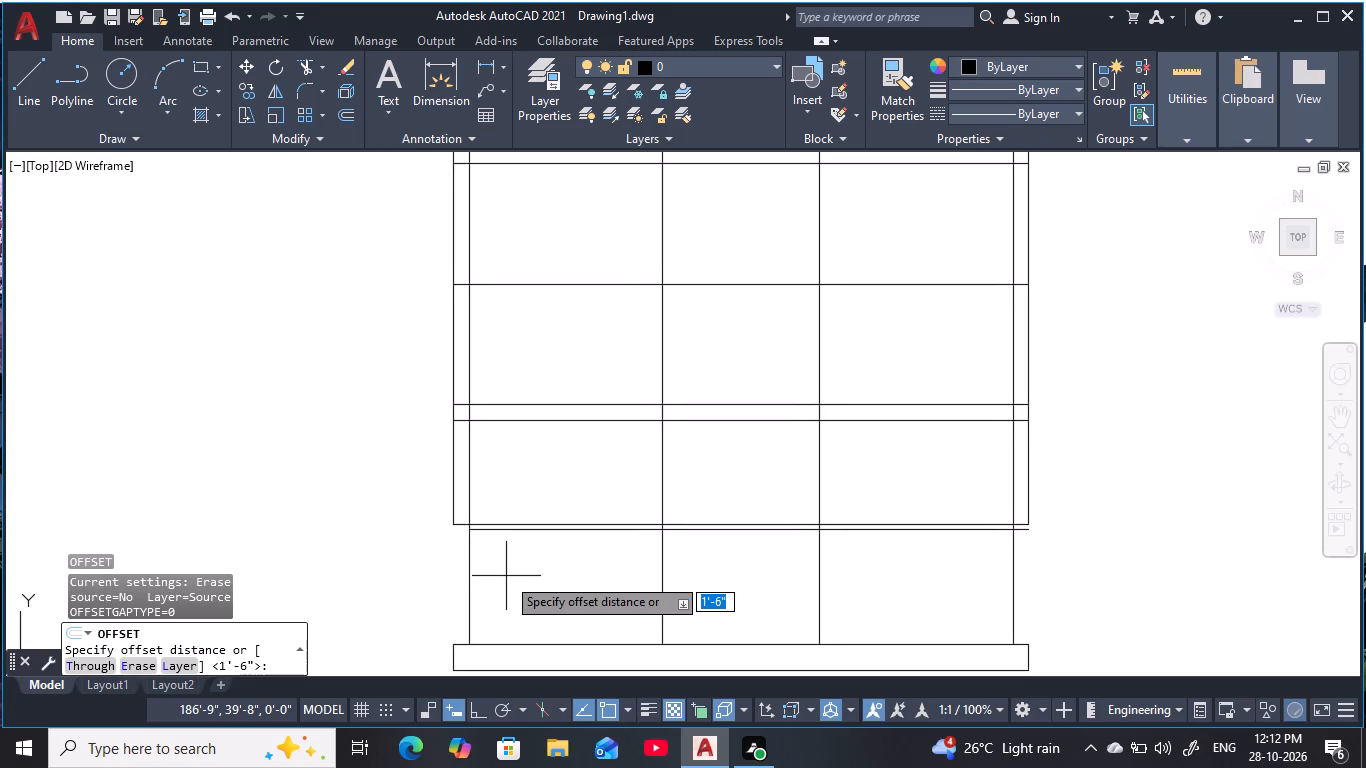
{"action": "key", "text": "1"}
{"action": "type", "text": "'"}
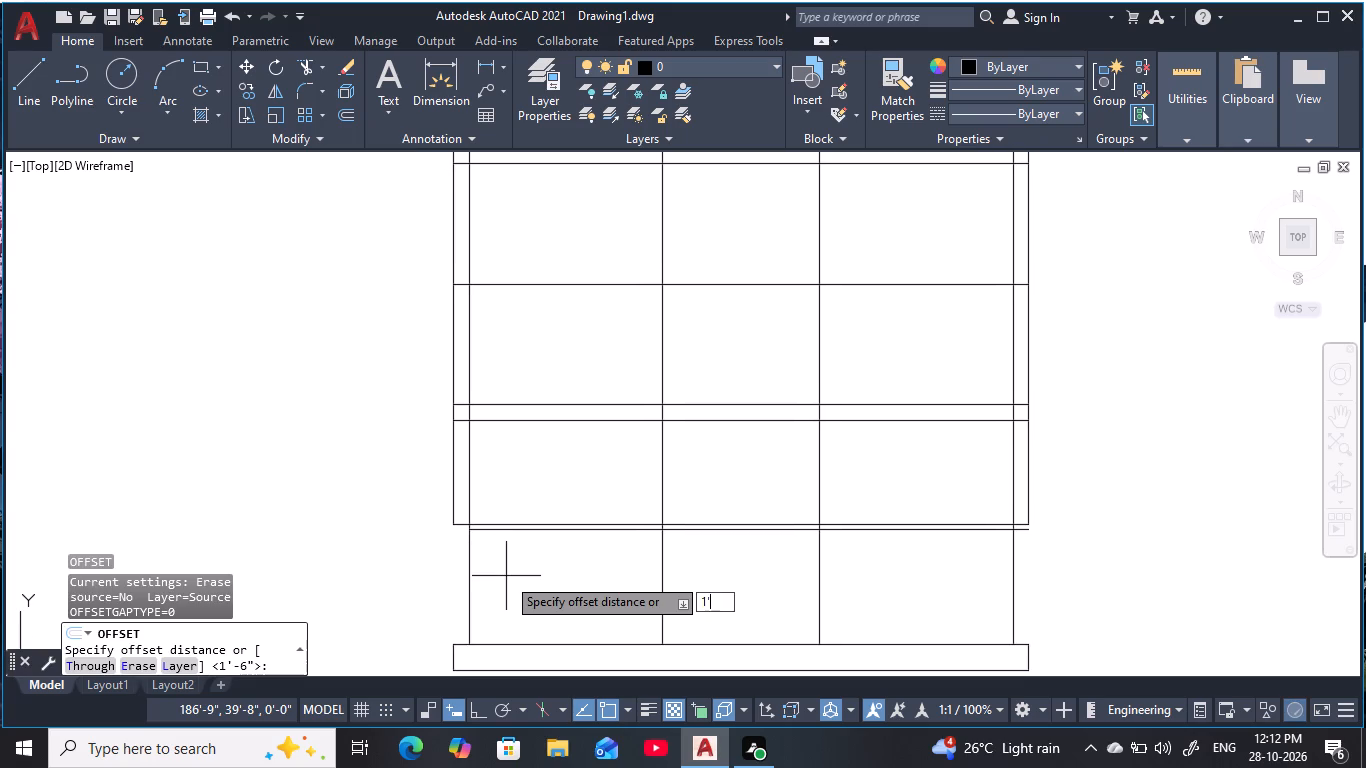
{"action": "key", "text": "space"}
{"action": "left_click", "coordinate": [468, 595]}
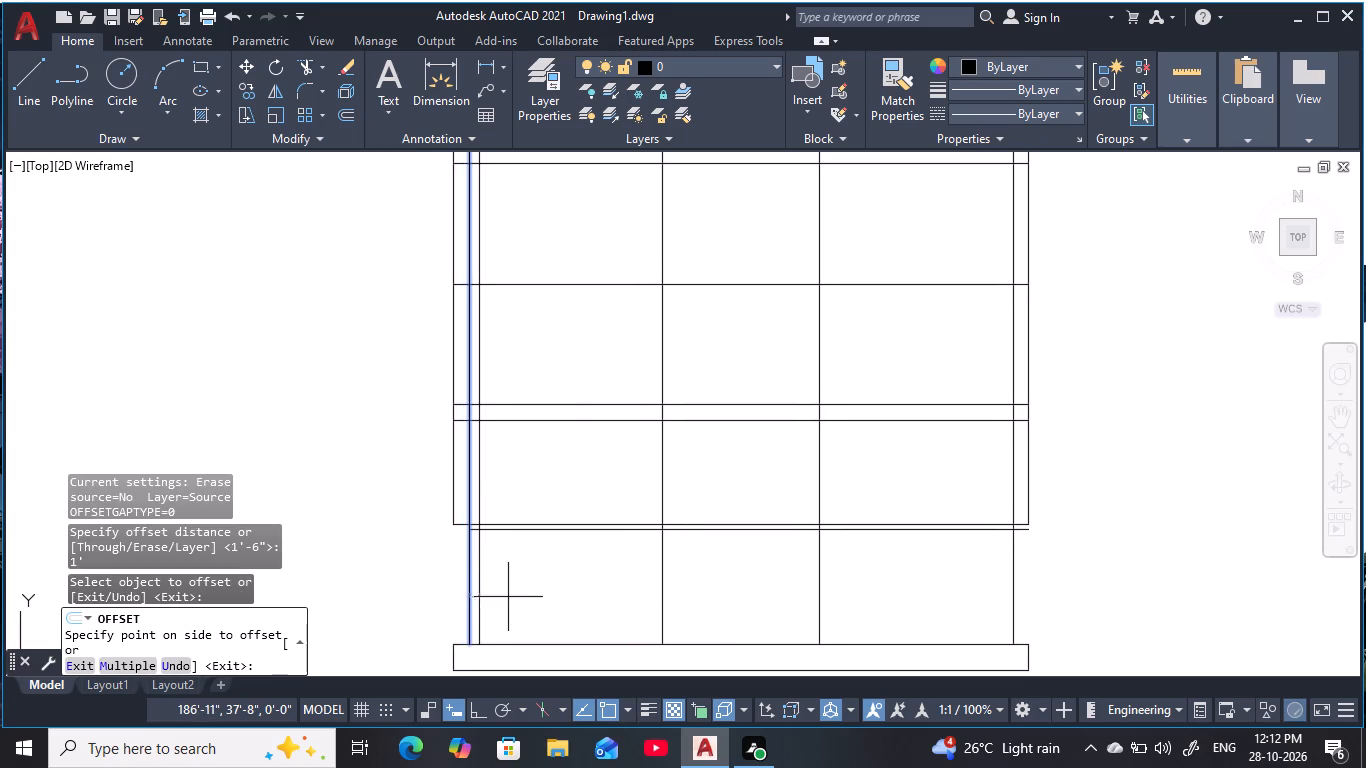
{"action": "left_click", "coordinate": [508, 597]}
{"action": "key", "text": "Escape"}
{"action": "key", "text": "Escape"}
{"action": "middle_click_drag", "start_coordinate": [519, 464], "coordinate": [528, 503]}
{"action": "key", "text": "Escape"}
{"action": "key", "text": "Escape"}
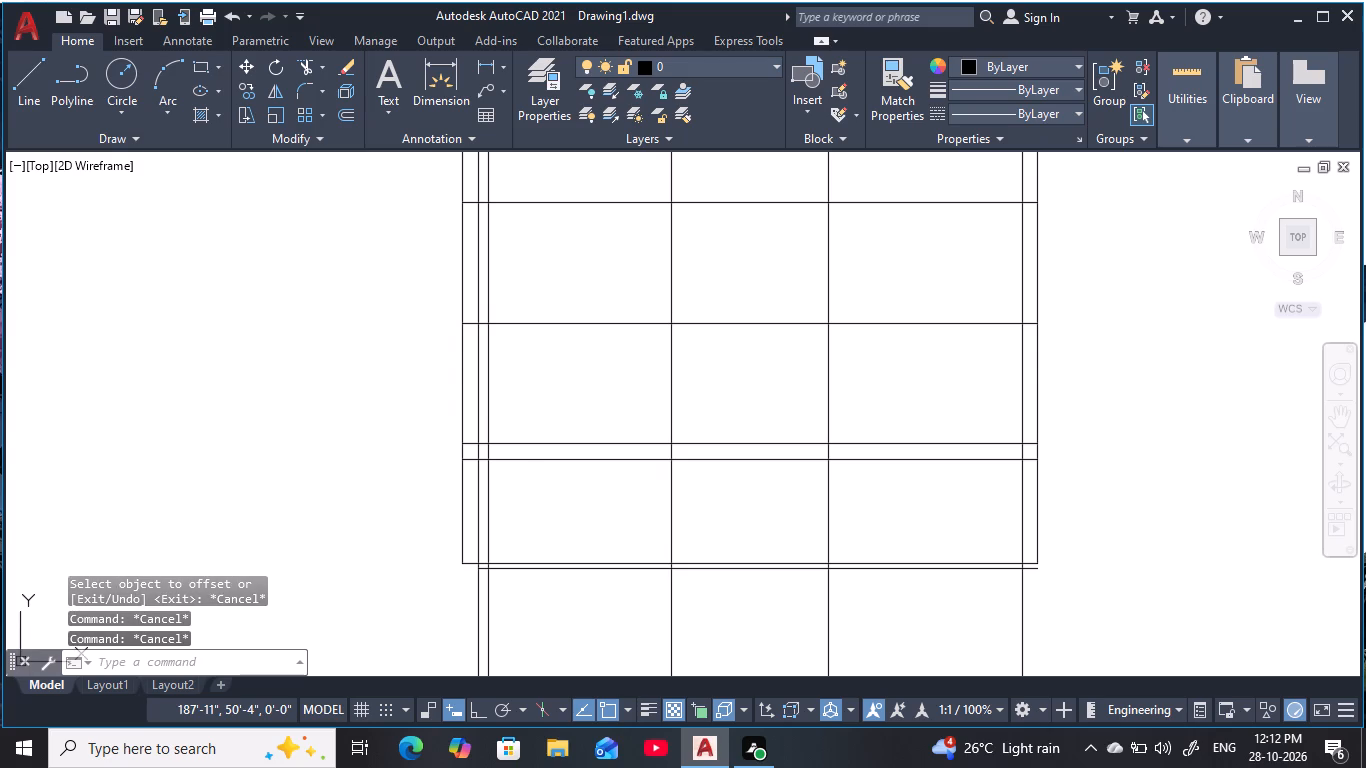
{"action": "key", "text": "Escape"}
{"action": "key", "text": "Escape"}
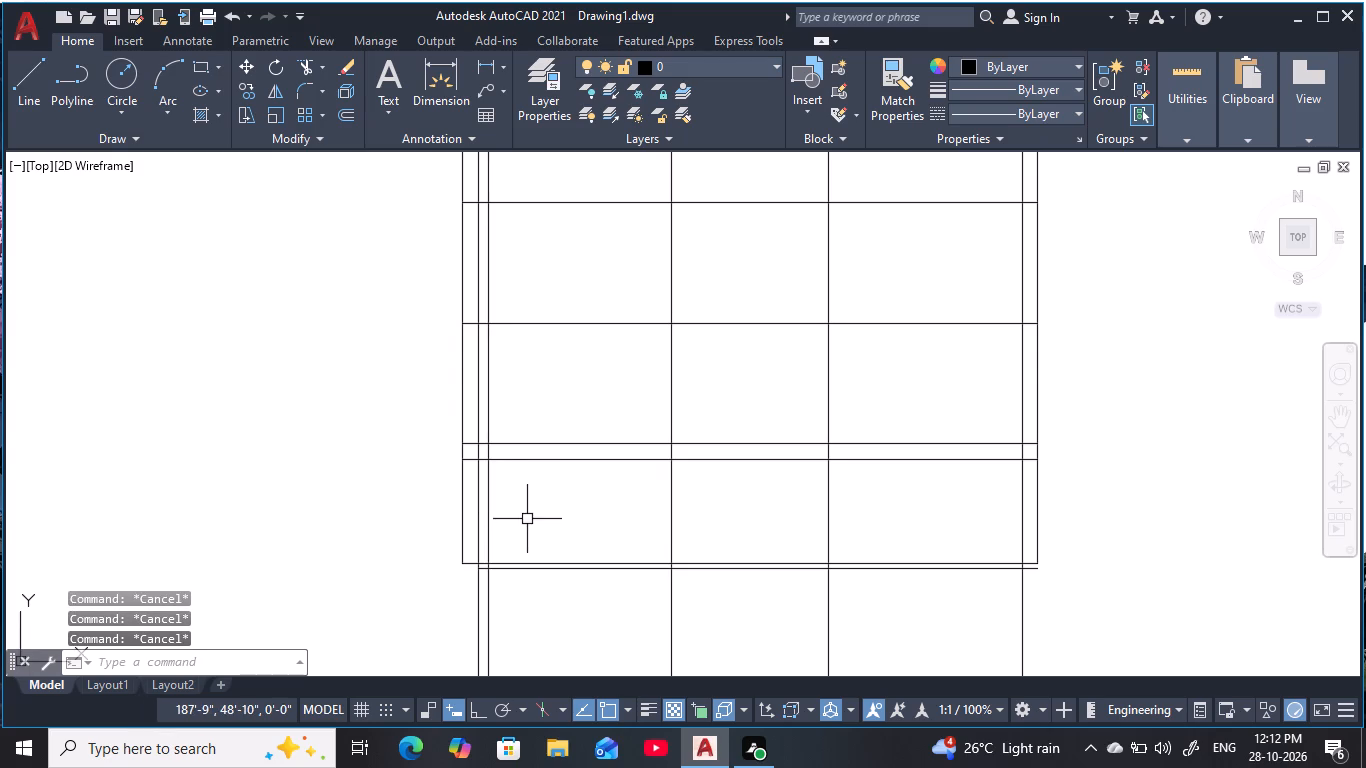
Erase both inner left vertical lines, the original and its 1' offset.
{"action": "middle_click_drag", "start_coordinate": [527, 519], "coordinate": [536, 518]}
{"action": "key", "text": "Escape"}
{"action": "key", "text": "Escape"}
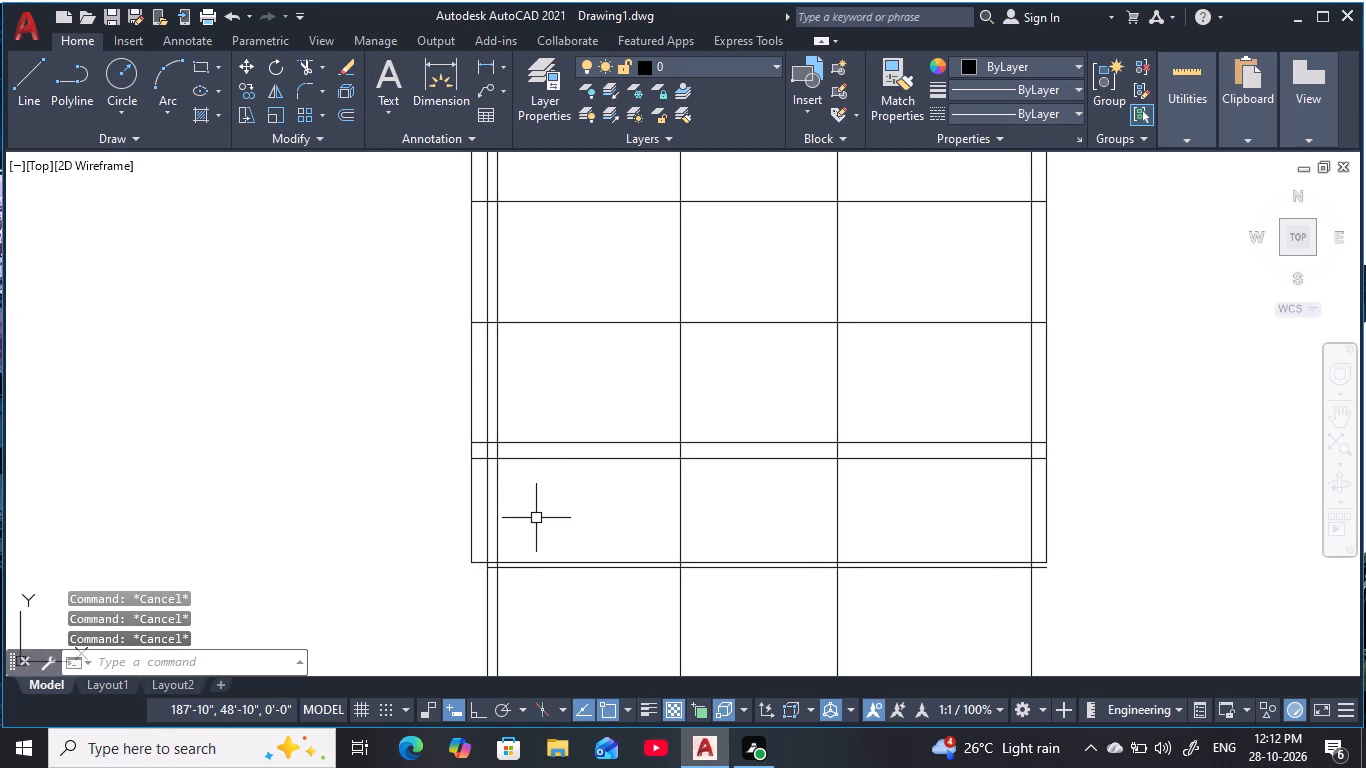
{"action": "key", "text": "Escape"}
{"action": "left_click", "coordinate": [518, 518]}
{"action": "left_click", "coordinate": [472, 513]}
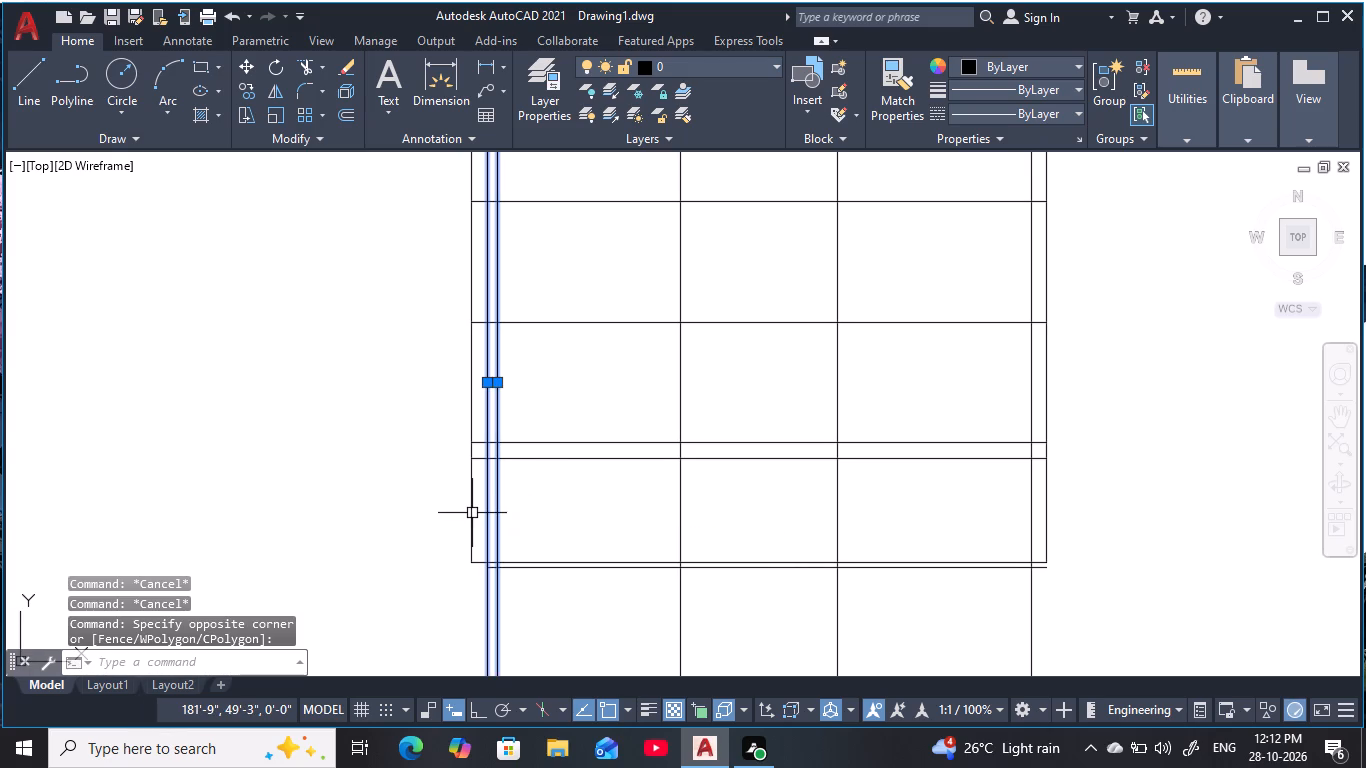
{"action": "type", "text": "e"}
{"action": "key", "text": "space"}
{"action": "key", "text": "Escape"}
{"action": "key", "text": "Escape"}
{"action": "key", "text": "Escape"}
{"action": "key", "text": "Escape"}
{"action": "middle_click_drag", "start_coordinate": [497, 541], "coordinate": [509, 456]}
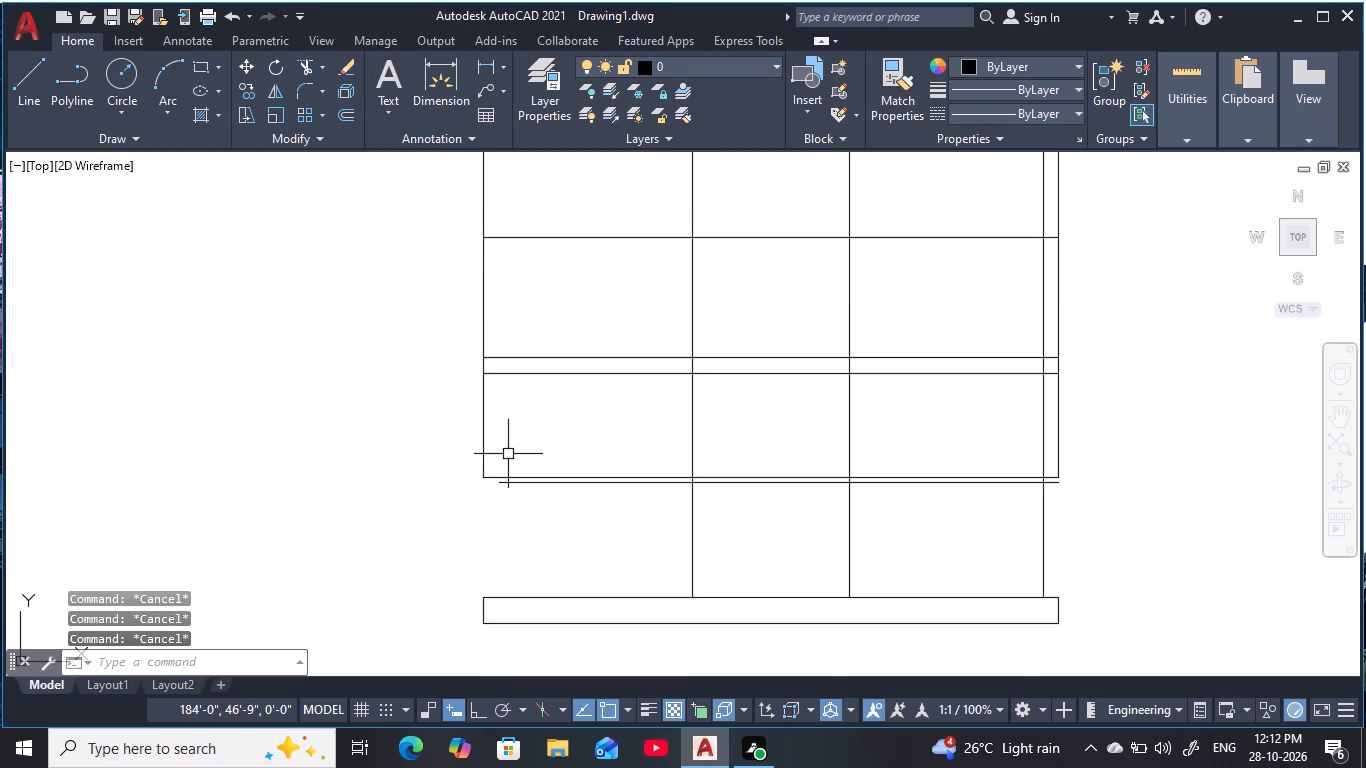
Undo the recent erasure, trims and offsets back to before the inner side verticals were added along both edges.
{"action": "key", "text": "ctrl+z"}
{"action": "key", "text": "ctrl+z"}
{"action": "key", "text": "ctrl+z"}
{"action": "key", "text": "ctrl+z"}
{"action": "key", "text": "ctrl+z"}
{"action": "key", "text": "ctrl+z"}
{"action": "key", "text": "ctrl+z"}
{"action": "key", "text": "ctrl+z"}
{"action": "key", "text": "ctrl+z"}
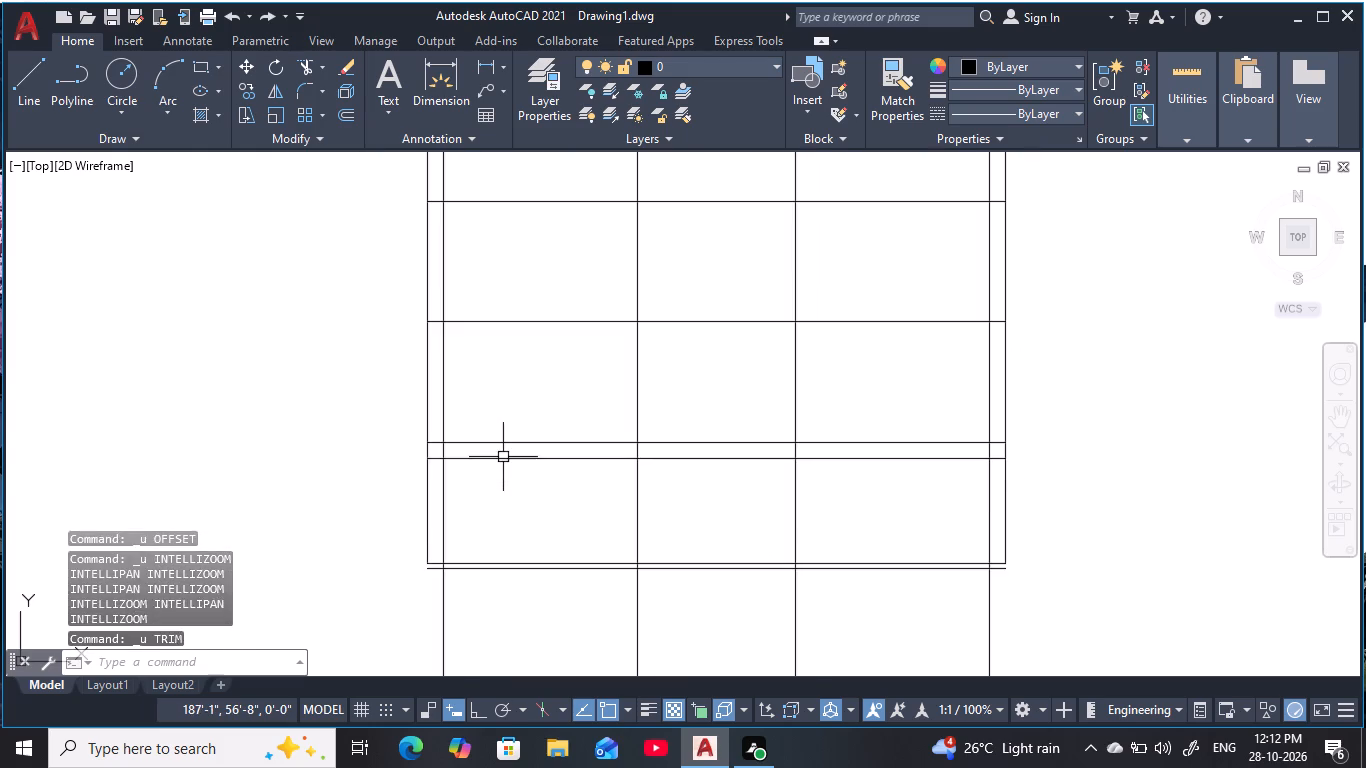
{"action": "key", "text": "ctrl+z"}
{"action": "key", "text": "ctrl+z"}
{"action": "key", "text": "ctrl+z"}
{"action": "key", "text": "ctrl+z"}
{"action": "key", "text": "ctrl+z"}
{"action": "key", "text": "ctrl+z"}
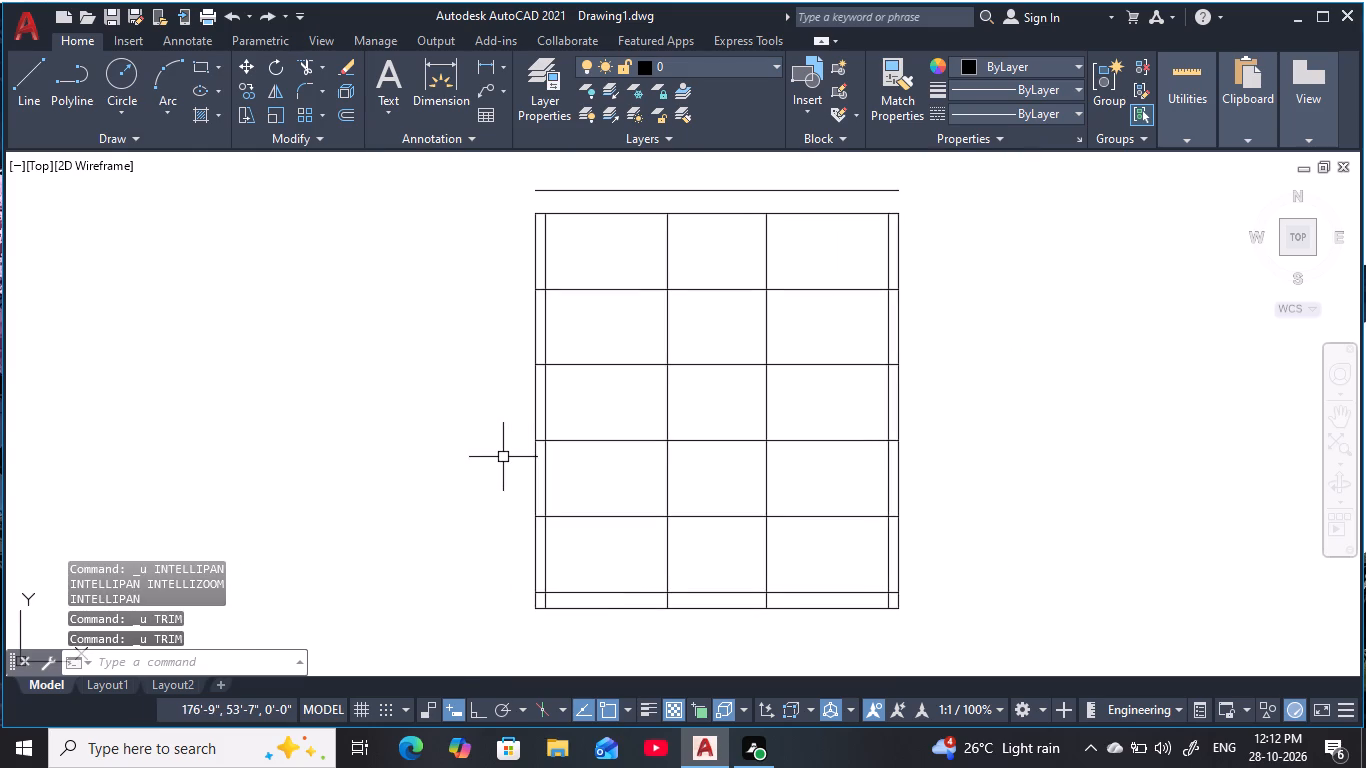
{"action": "key", "text": "ctrl+z"}
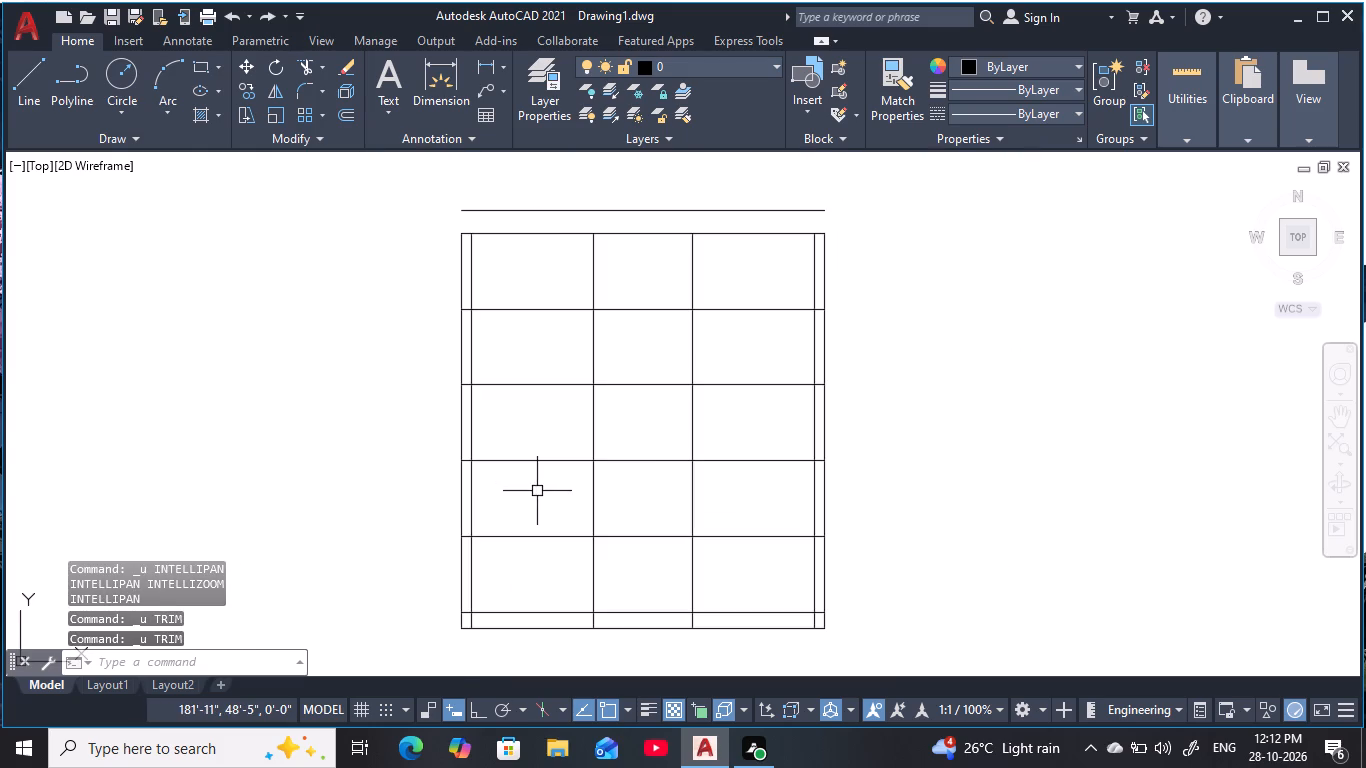
{"action": "key", "text": "ctrl+z"}
{"action": "key", "text": "Escape"}
{"action": "key", "text": "Escape"}
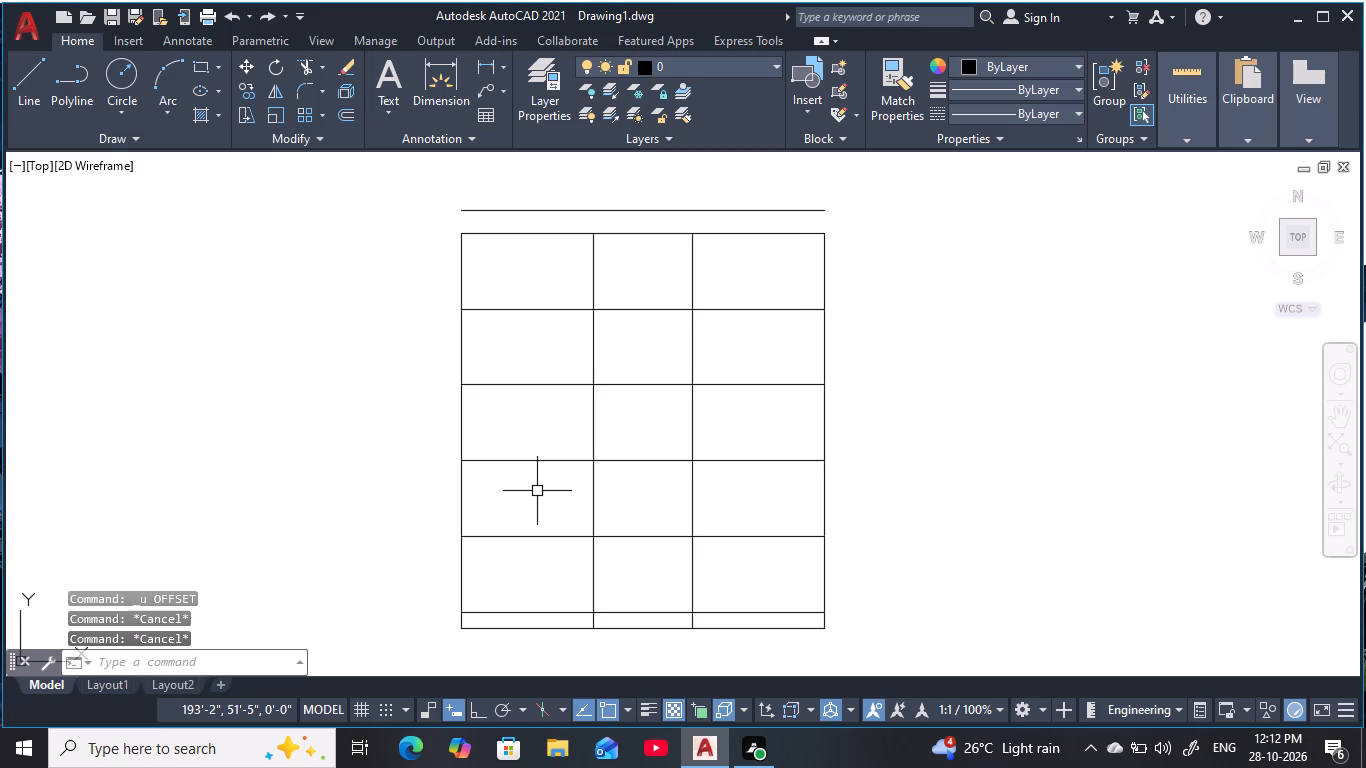
{"action": "key", "text": "Escape"}
{"action": "key", "text": "Escape"}
{"action": "key", "text": "Escape"}
Offset the grid's left edge line 1' toward the inside of the grid.
{"action": "type", "text": "o"}
{"action": "key", "text": "space"}
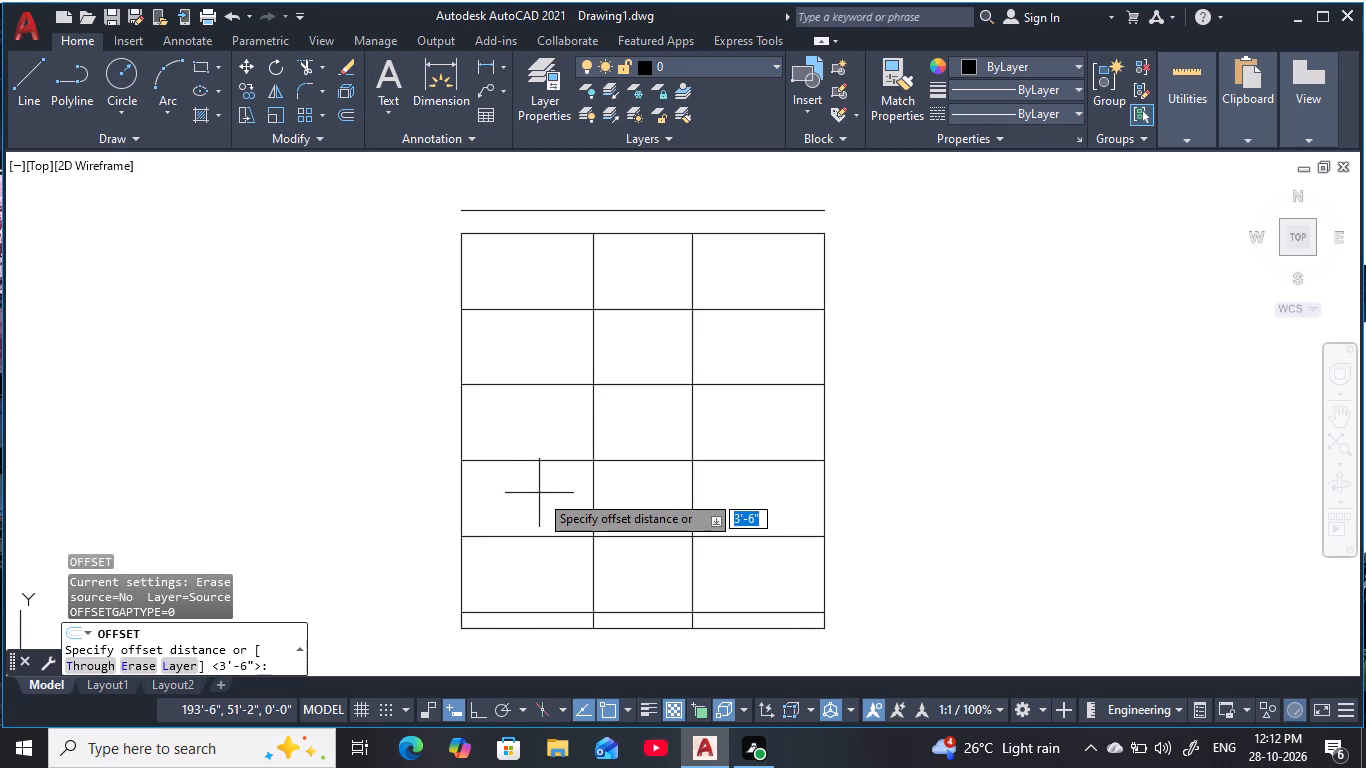
{"action": "middle_click_drag", "start_coordinate": [541, 494], "coordinate": [555, 470]}
{"action": "key", "text": "Escape"}
{"action": "key", "text": "Escape"}
{"action": "key", "text": "Escape"}
{"action": "key", "text": "Escape"}
{"action": "type", "text": "o 1'"}
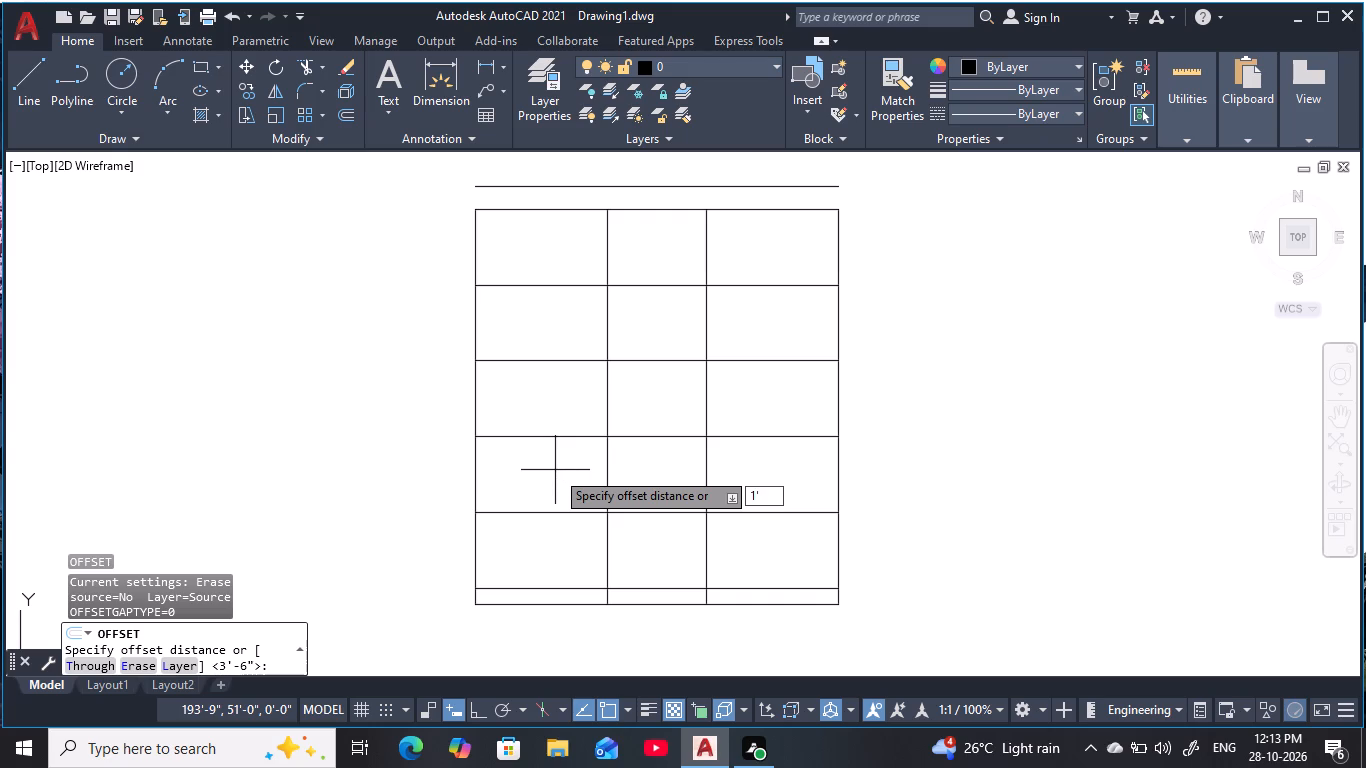
{"action": "key", "text": "space"}
{"action": "left_click", "coordinate": [476, 471]}
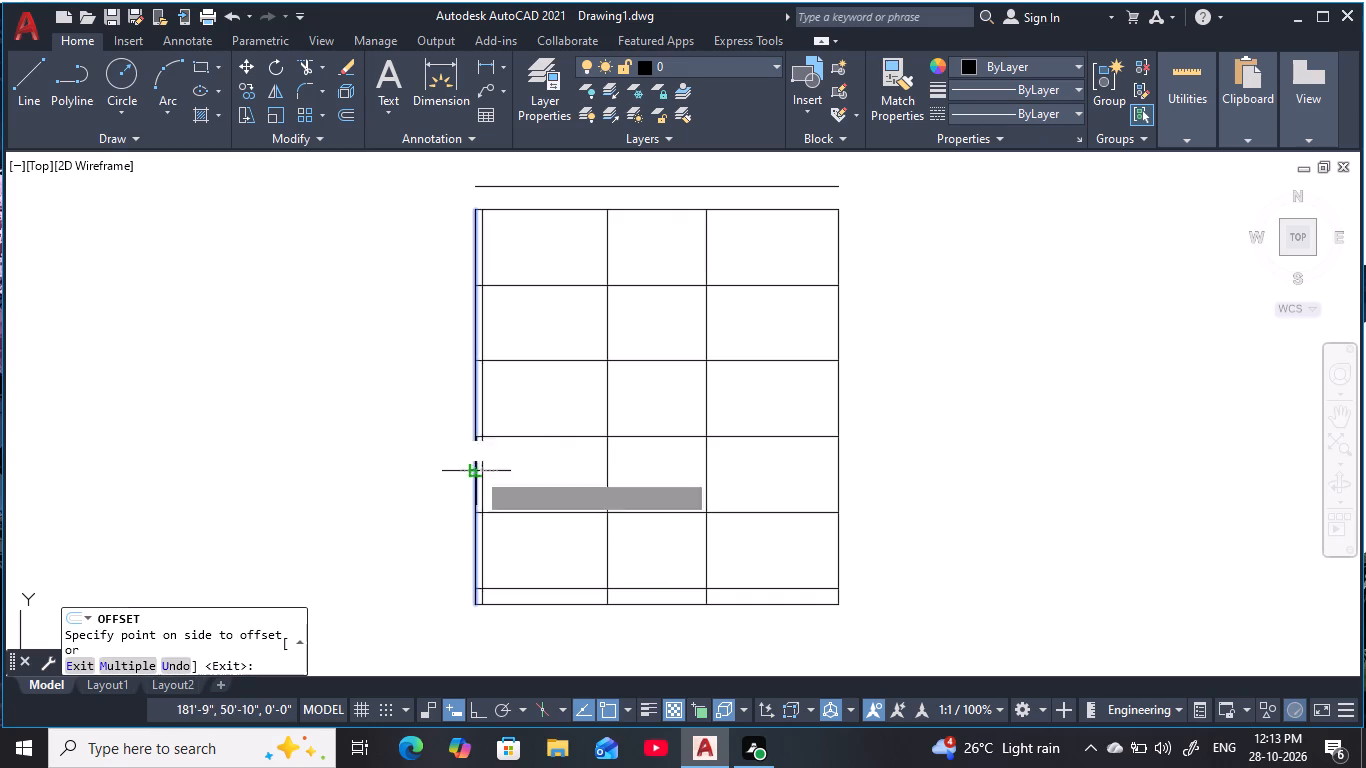
{"action": "left_click", "coordinate": [552, 461]}
{"action": "key", "text": "Escape"}
{"action": "key", "text": "Escape"}
{"action": "key", "text": "Escape"}
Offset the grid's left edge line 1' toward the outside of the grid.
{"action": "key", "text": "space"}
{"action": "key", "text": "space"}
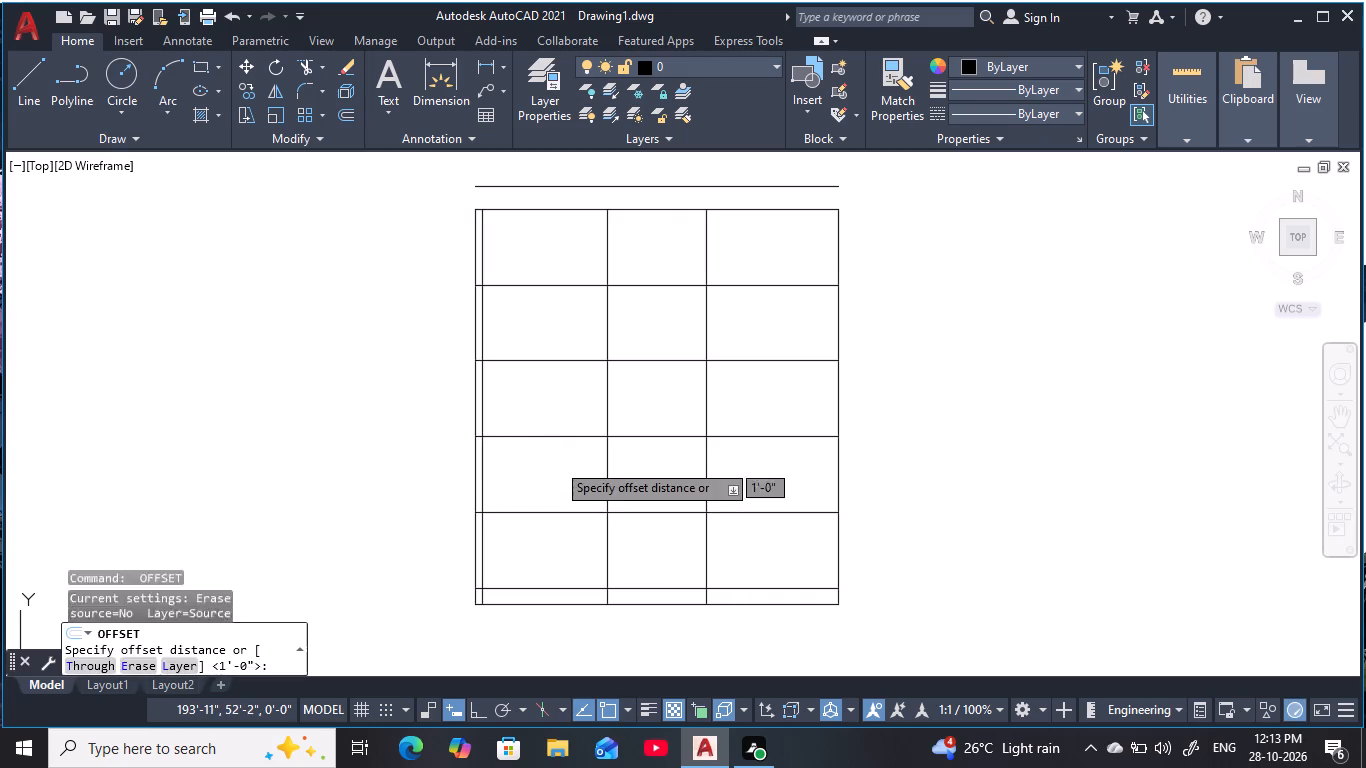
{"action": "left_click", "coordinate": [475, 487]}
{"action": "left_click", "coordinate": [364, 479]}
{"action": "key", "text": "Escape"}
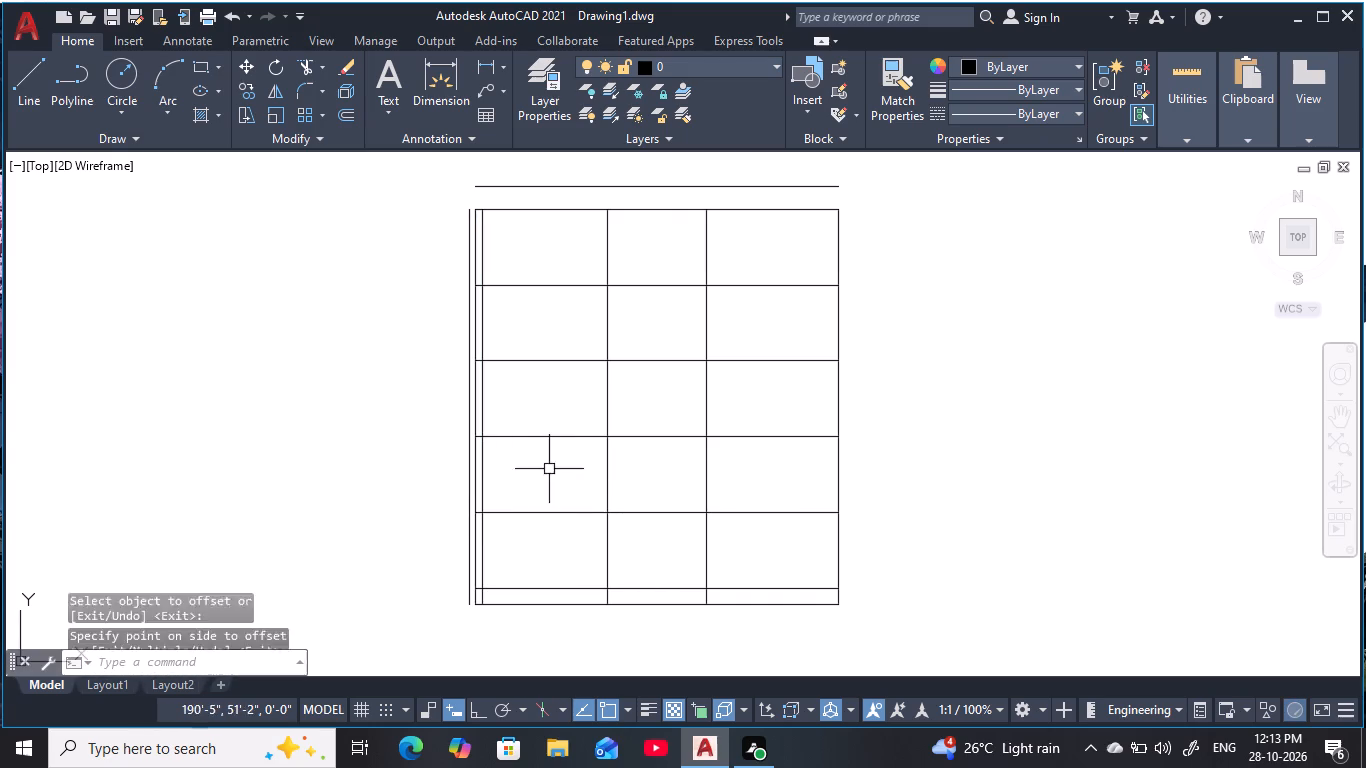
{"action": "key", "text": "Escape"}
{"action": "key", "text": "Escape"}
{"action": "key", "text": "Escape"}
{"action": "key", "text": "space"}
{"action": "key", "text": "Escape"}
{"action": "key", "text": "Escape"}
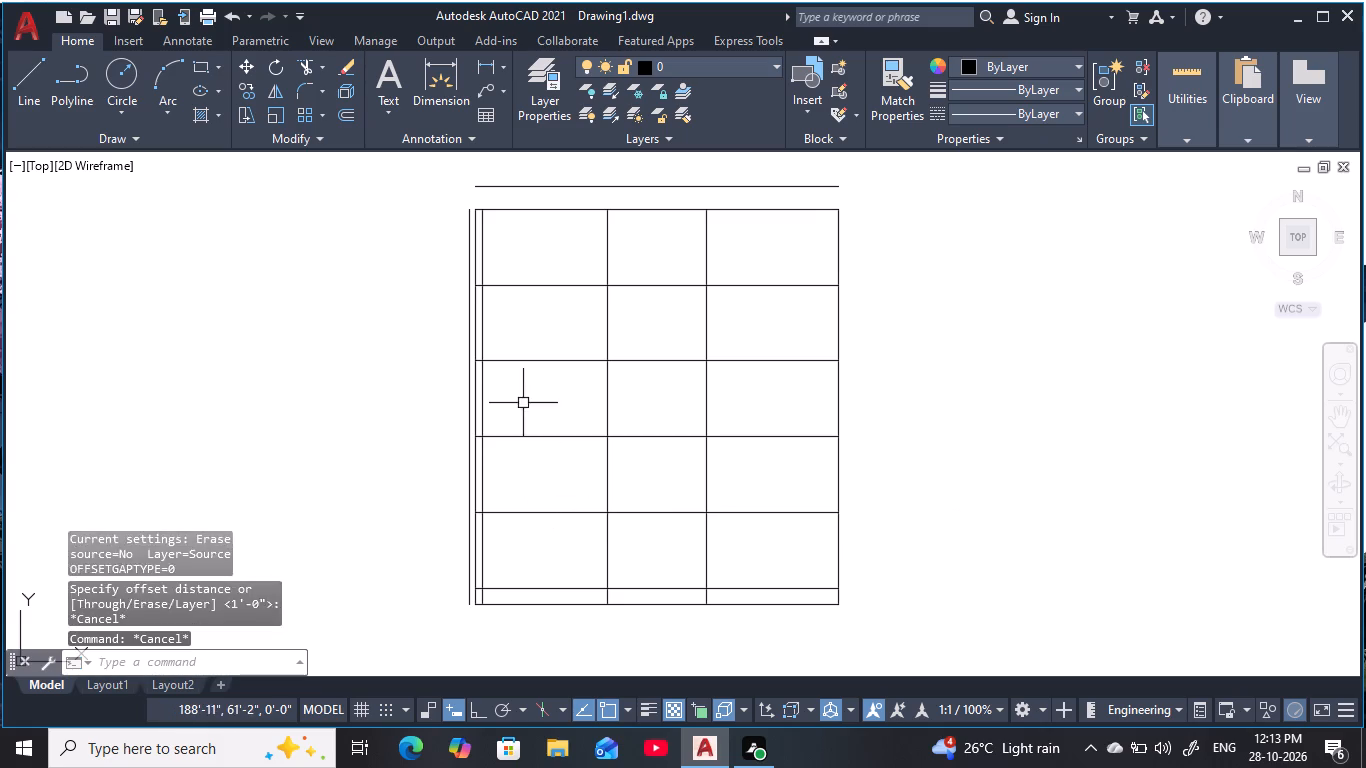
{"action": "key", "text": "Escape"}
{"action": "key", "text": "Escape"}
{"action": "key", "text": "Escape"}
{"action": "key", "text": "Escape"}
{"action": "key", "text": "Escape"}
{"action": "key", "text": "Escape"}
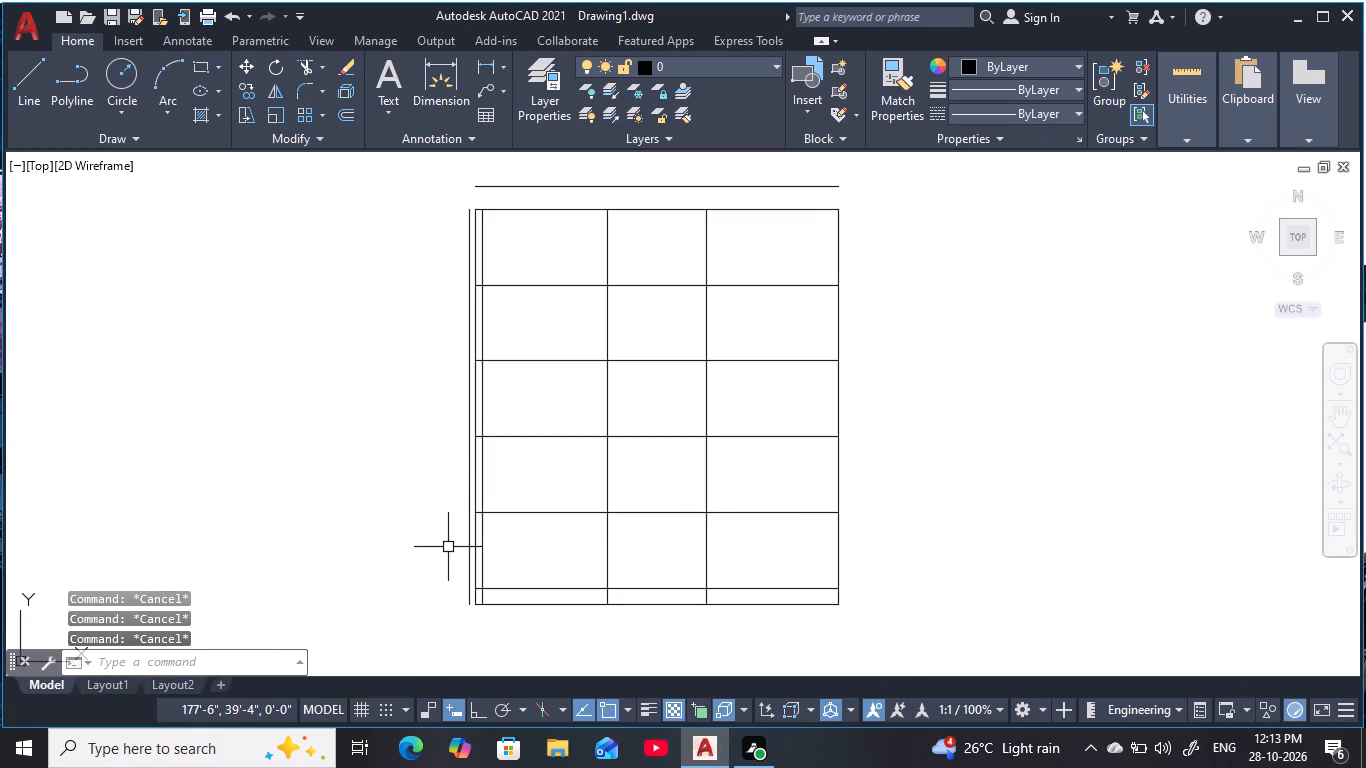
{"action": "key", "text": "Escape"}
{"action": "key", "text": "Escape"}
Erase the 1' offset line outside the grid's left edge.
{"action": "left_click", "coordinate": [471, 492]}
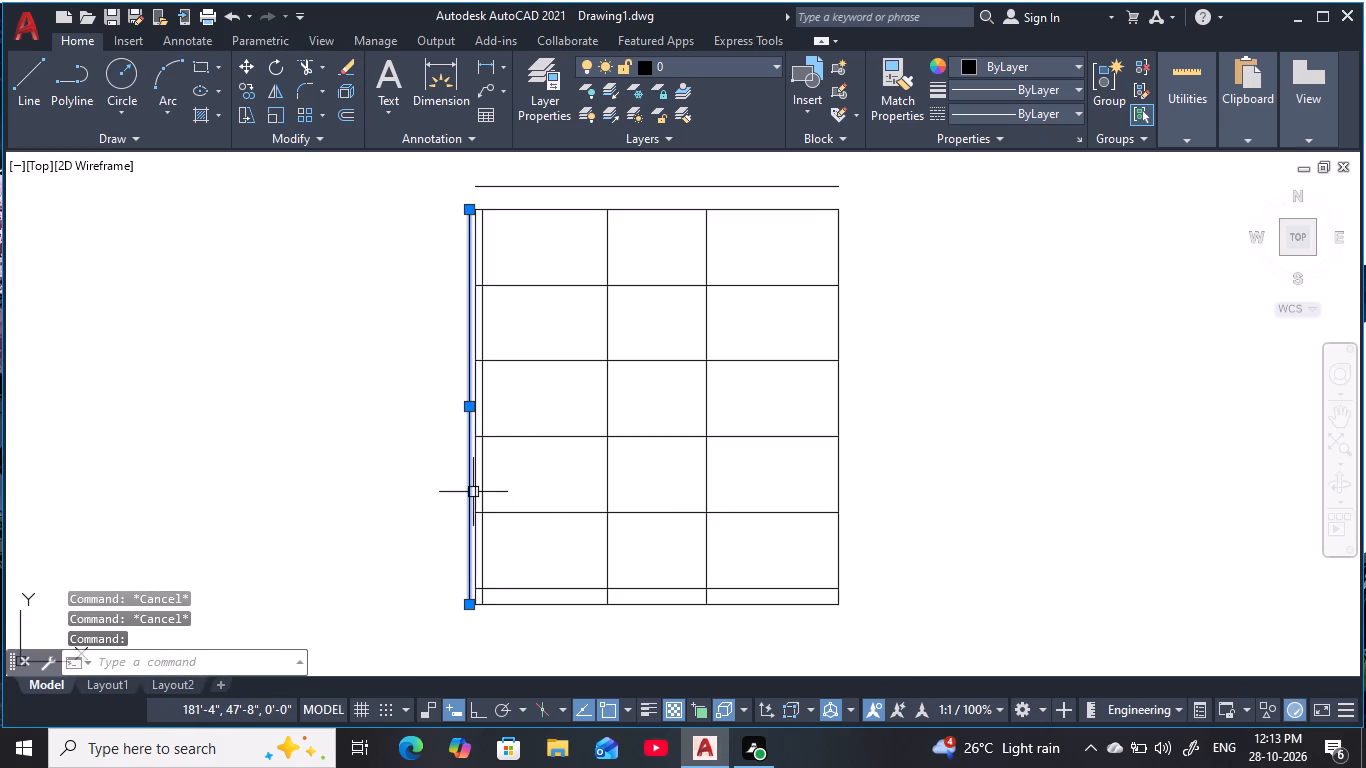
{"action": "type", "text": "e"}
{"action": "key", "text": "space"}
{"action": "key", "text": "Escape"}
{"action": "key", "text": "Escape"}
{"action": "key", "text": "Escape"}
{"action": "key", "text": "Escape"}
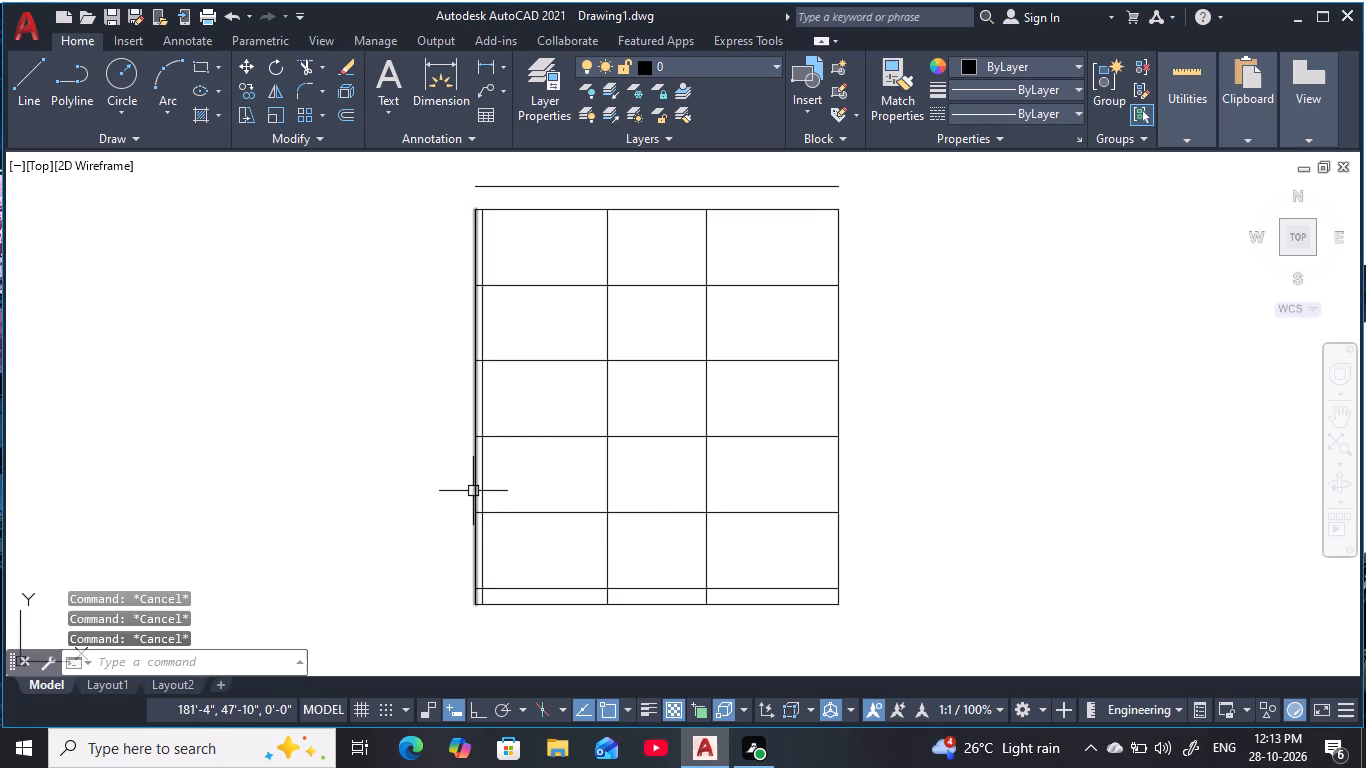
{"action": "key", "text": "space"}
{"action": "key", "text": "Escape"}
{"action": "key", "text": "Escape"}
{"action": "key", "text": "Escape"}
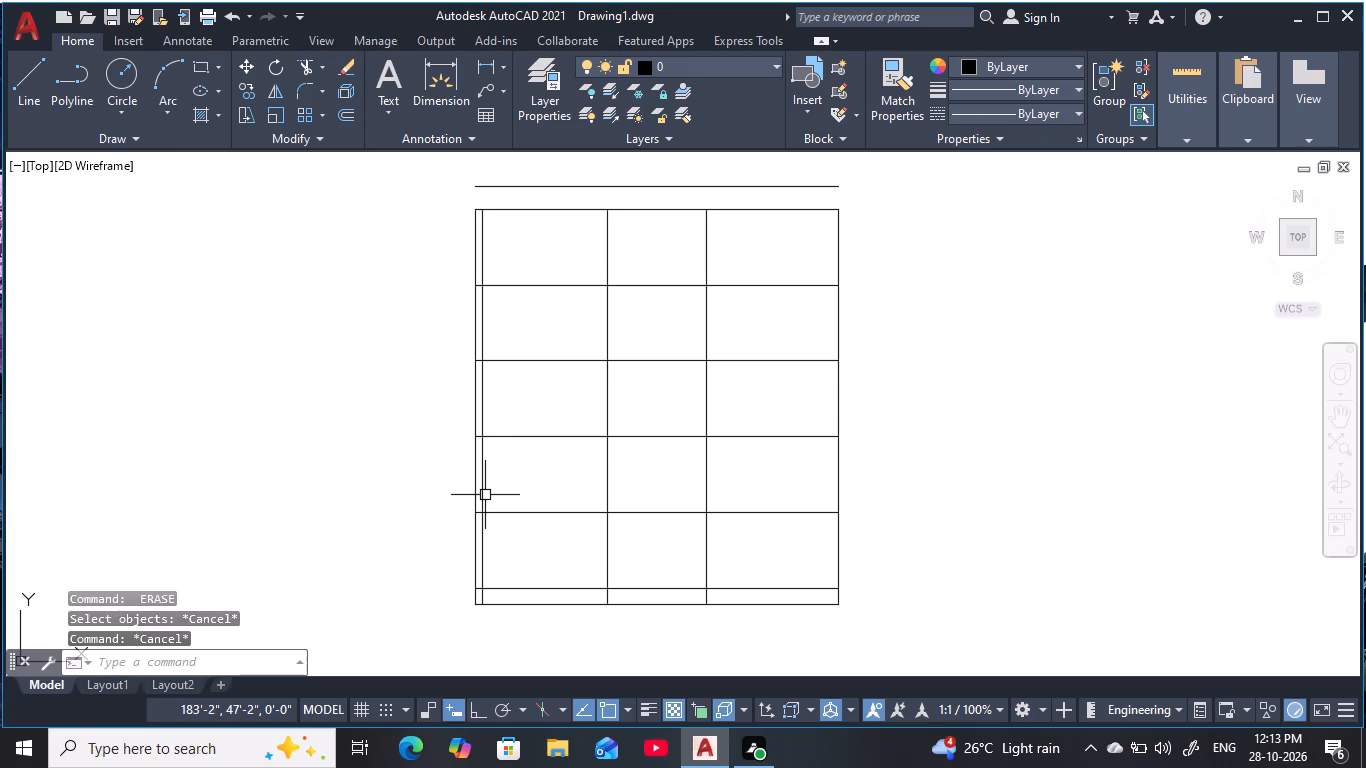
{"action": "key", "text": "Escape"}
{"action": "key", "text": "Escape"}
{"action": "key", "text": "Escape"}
Offset the vertical line just inside the grid's left edge another 1' toward the inside of the grid.
{"action": "type", "text": "o 1;"}
{"action": "key", "text": "Escape"}
{"action": "key", "text": "Escape"}
{"action": "key", "text": "Escape"}
{"action": "type", "text": "o 1'"}
{"action": "key", "text": "space"}
{"action": "left_click", "coordinate": [485, 495]}
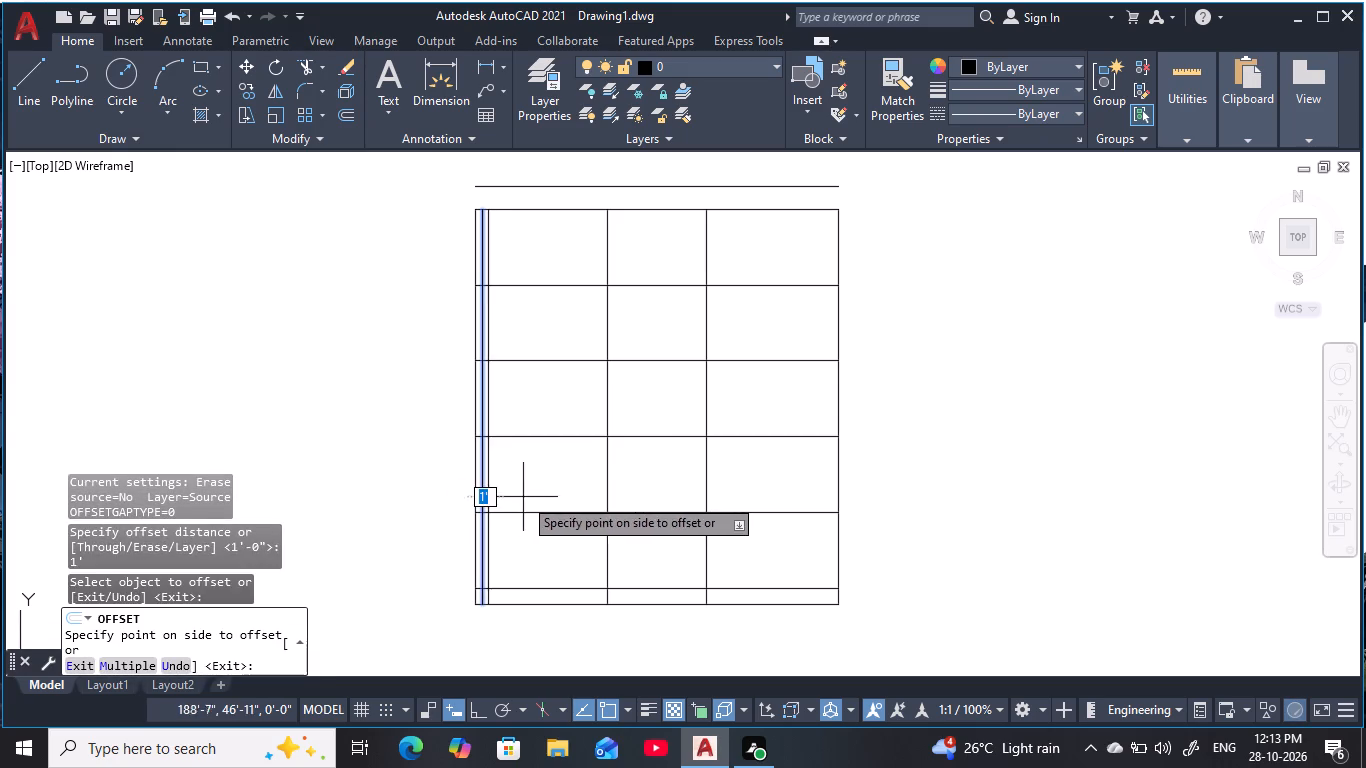
{"action": "left_click", "coordinate": [532, 497]}
{"action": "key", "text": "Escape"}
{"action": "key", "text": "Escape"}
{"action": "key", "text": "Escape"}
Trim the left edge line and the first inner vertical out of the fifth grid row from the top.
{"action": "scroll", "coordinate": [496, 491], "scroll_direction": "up", "scroll_amount": 2}
{"action": "key", "text": "Escape"}
{"action": "key", "text": "Escape"}
{"action": "middle_click_drag", "start_coordinate": [496, 491], "coordinate": [628, 409]}
{"action": "scroll", "coordinate": [628, 409], "scroll_direction": "down", "scroll_amount": 1}
{"action": "key", "text": "Escape"}
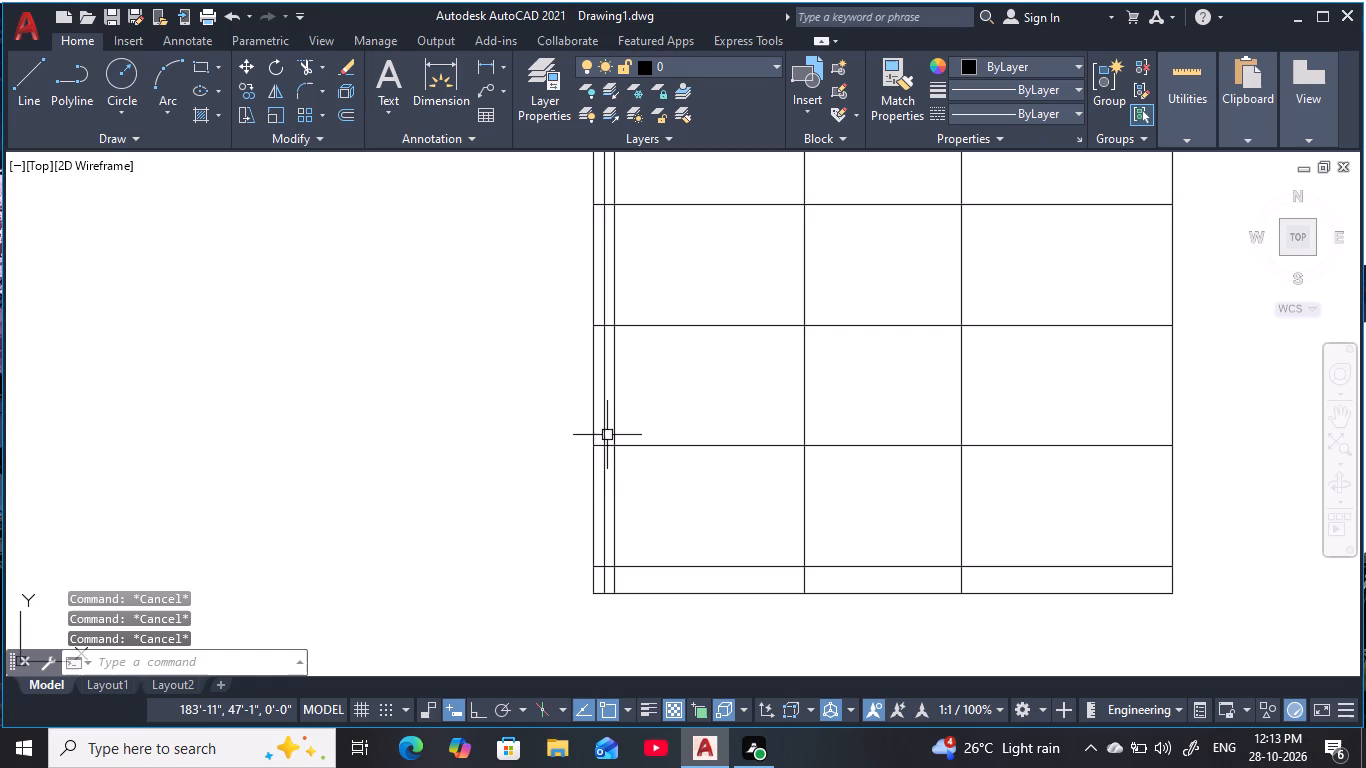
{"action": "key", "text": "Escape"}
{"action": "key", "text": "Escape"}
{"action": "type", "text": "tr"}
{"action": "scroll", "coordinate": [608, 507], "scroll_direction": "up", "scroll_amount": 1}
{"action": "key", "text": "space"}
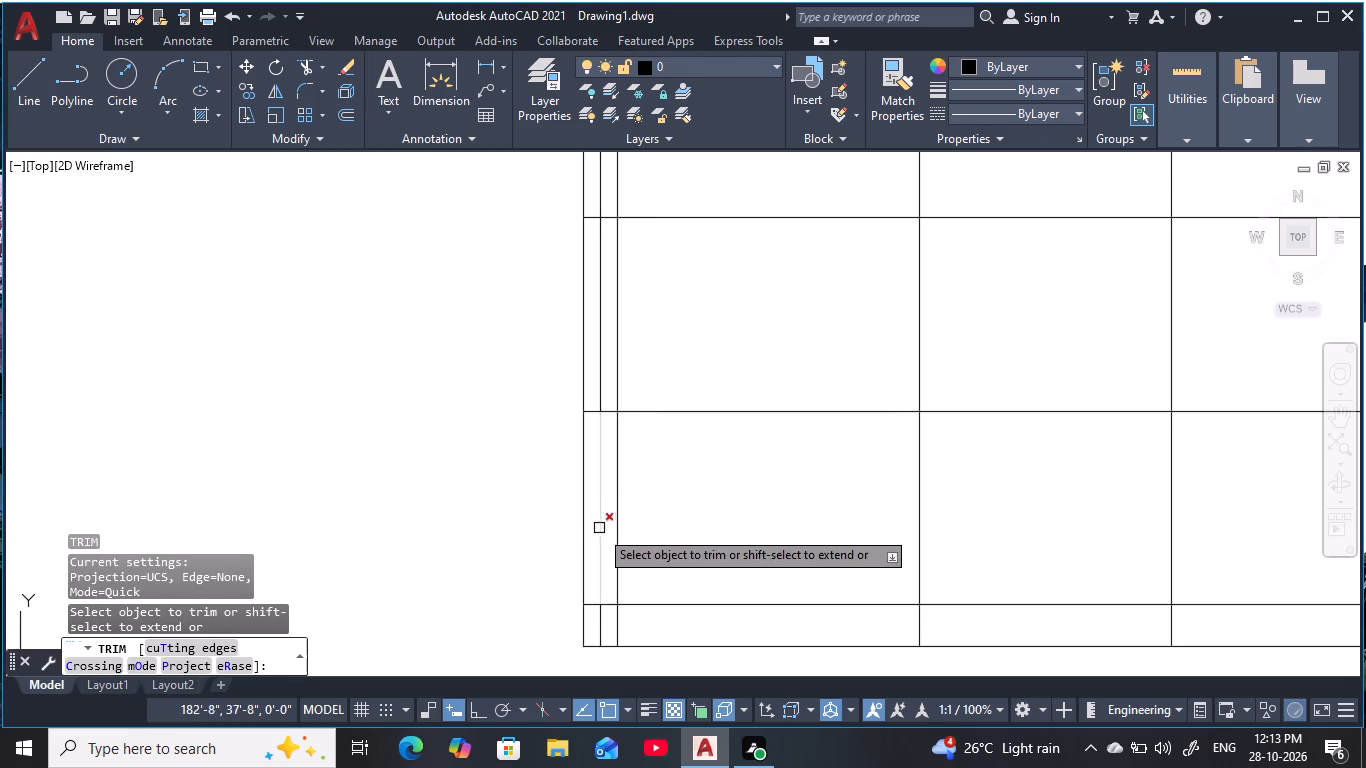
{"action": "left_click", "coordinate": [579, 535]}
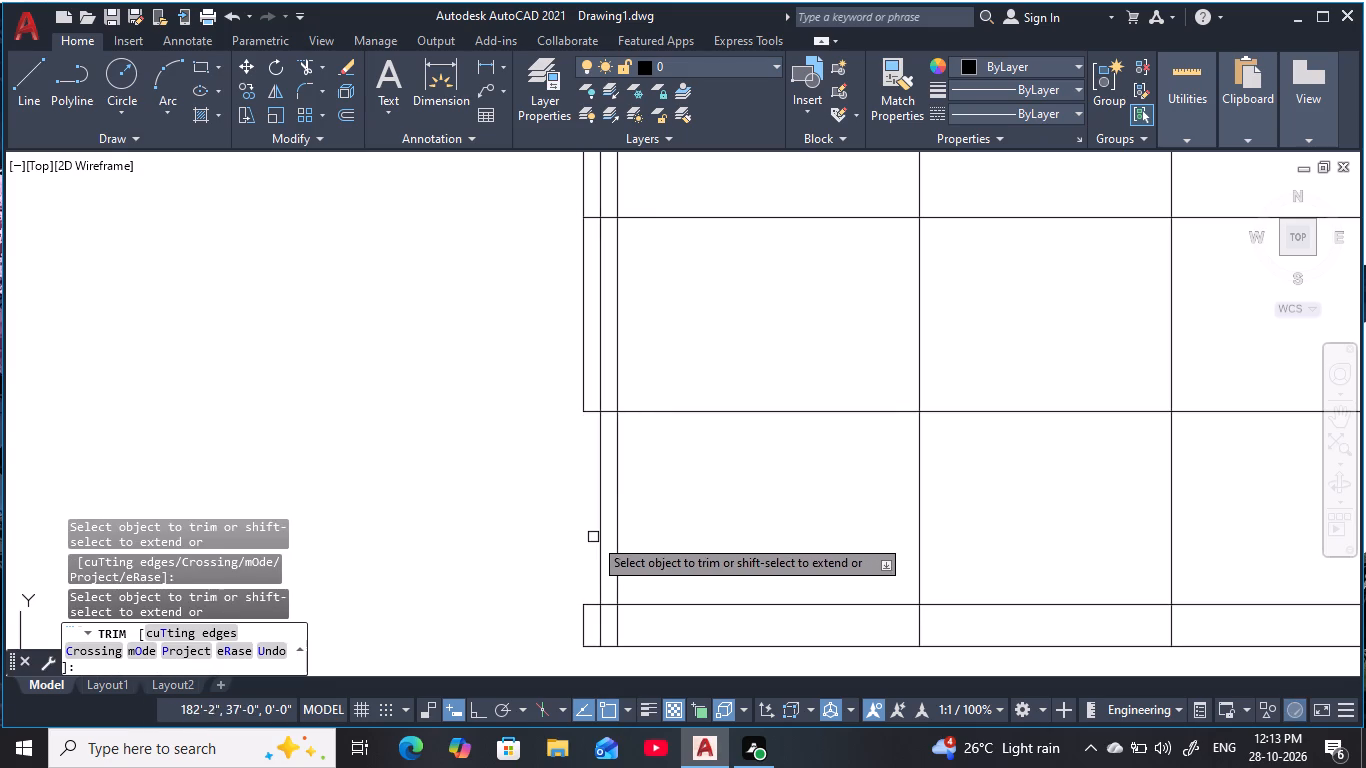
{"action": "left_click", "coordinate": [598, 538]}
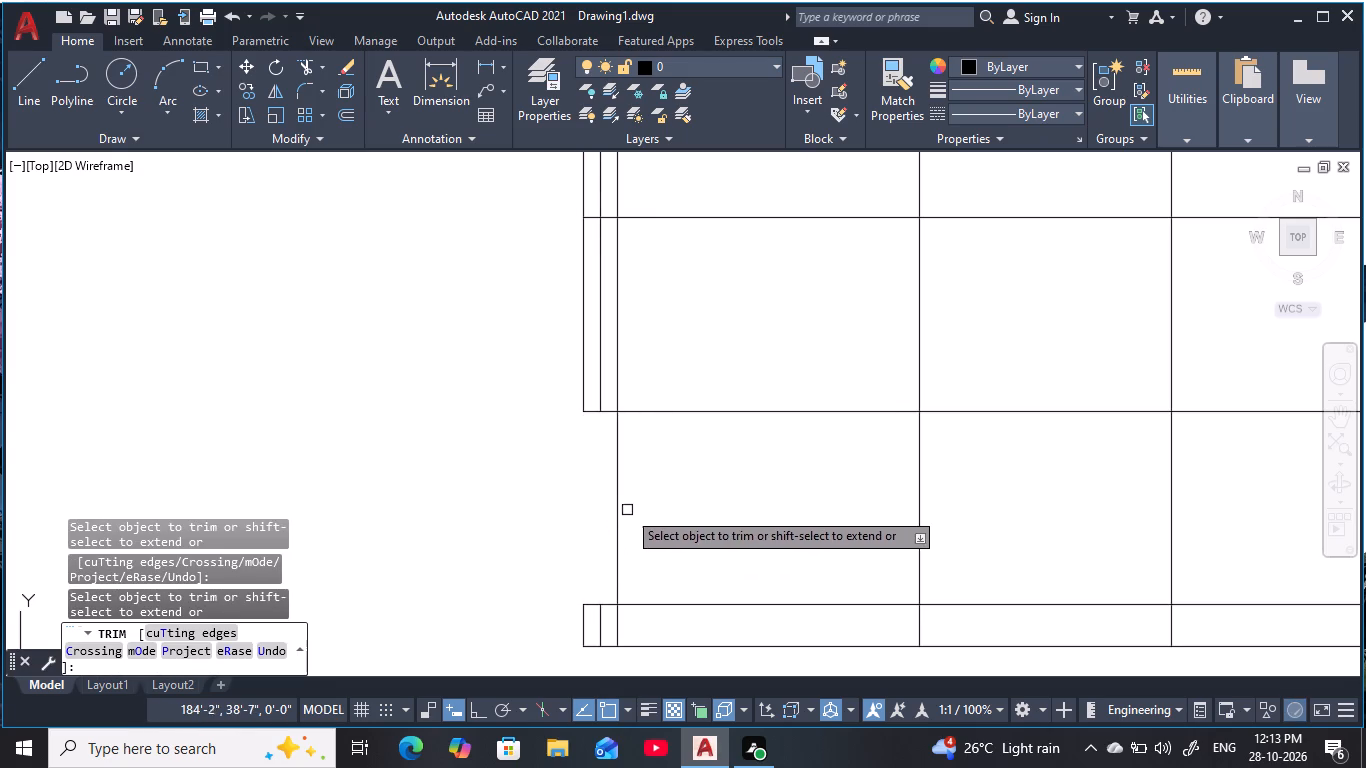
{"action": "middle_click_drag", "start_coordinate": [631, 506], "coordinate": [625, 570]}
{"action": "middle_click_drag", "start_coordinate": [627, 418], "coordinate": [639, 518]}
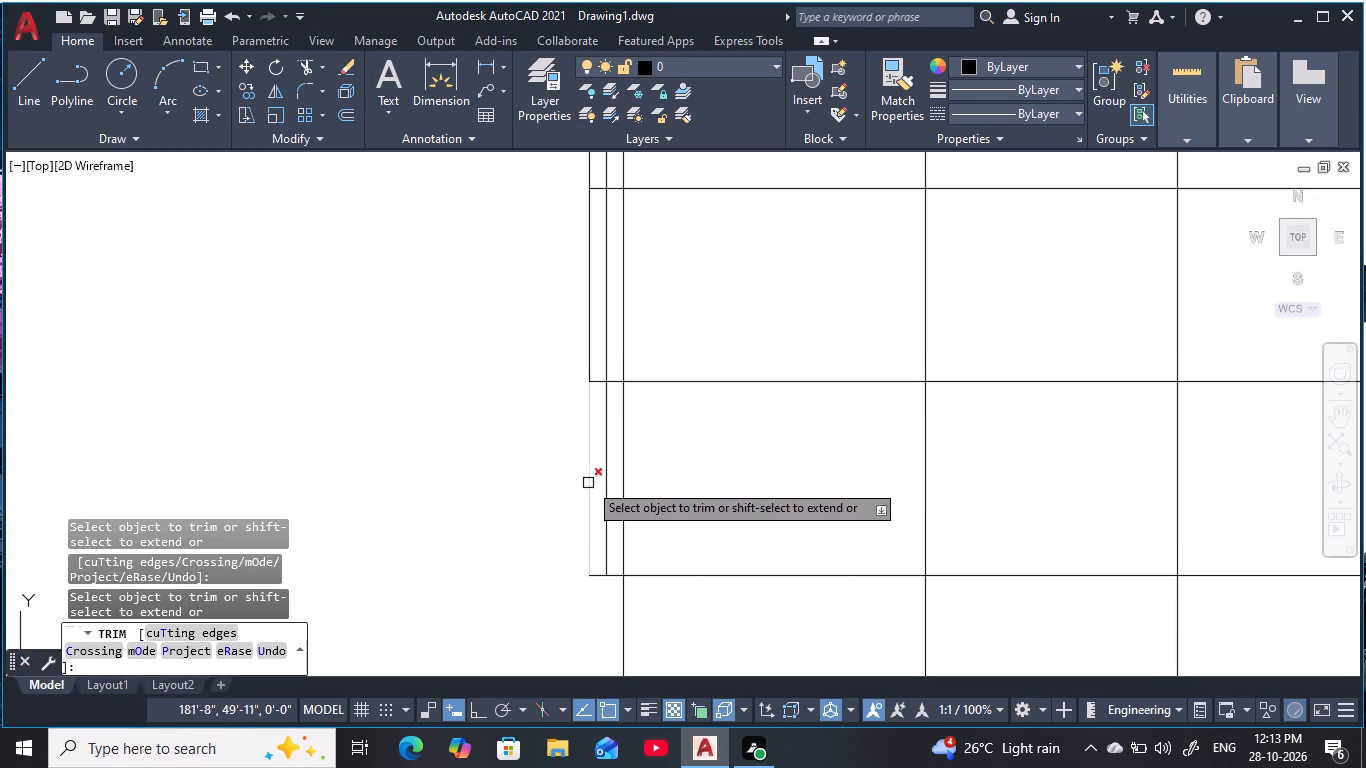
{"action": "key", "text": "Escape"}
{"action": "scroll", "coordinate": [674, 494], "scroll_direction": "down", "scroll_amount": 1}
{"action": "middle_click_drag", "start_coordinate": [678, 496], "coordinate": [647, 544]}
{"action": "key", "text": "Escape"}
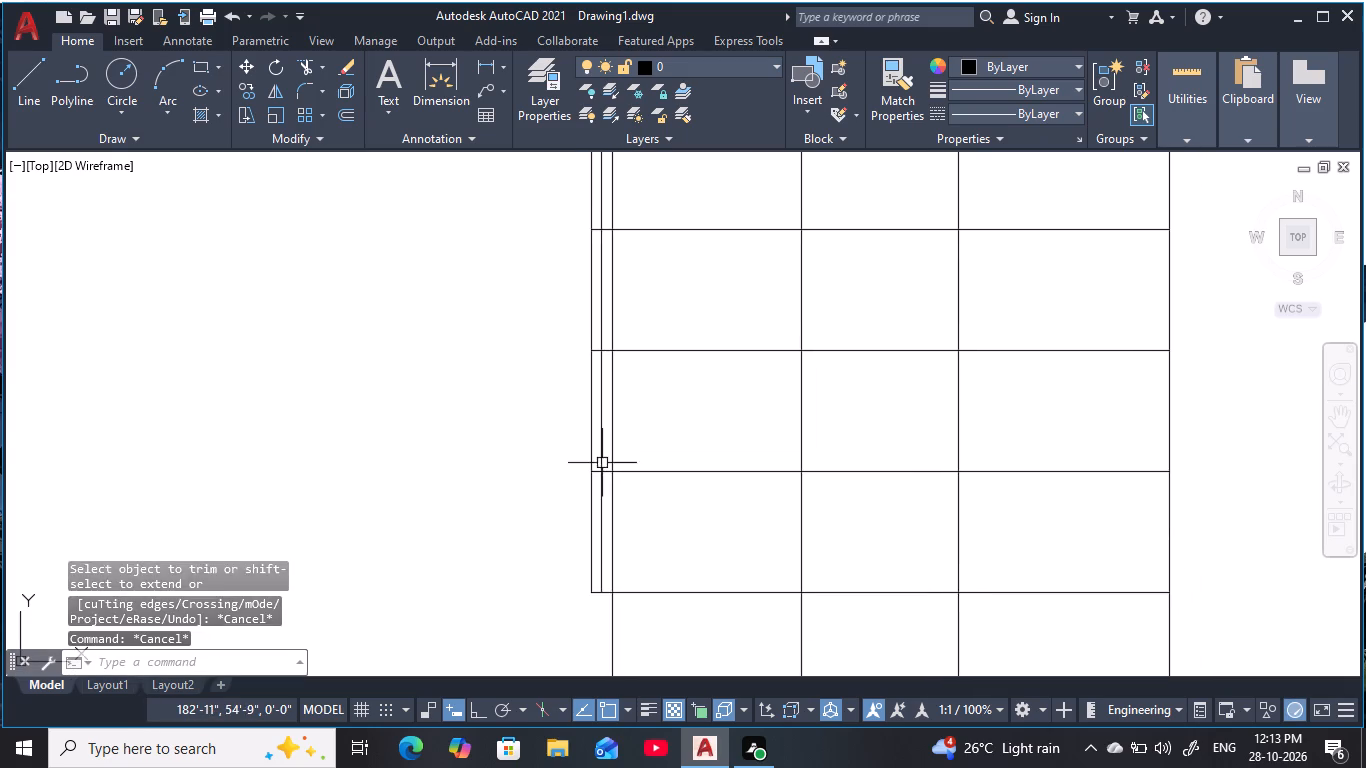
{"action": "key", "text": "Escape"}
{"action": "key", "text": "Escape"}
{"action": "key", "text": "Escape"}
{"action": "key", "text": "Escape"}
{"action": "key", "text": "Escape"}
Offset the horizontal line between the third and fourth grid rows from the top 1'6" downward.
{"action": "middle_click_drag", "start_coordinate": [653, 429], "coordinate": [626, 474]}
{"action": "key", "text": "Escape"}
{"action": "key", "text": "Escape"}
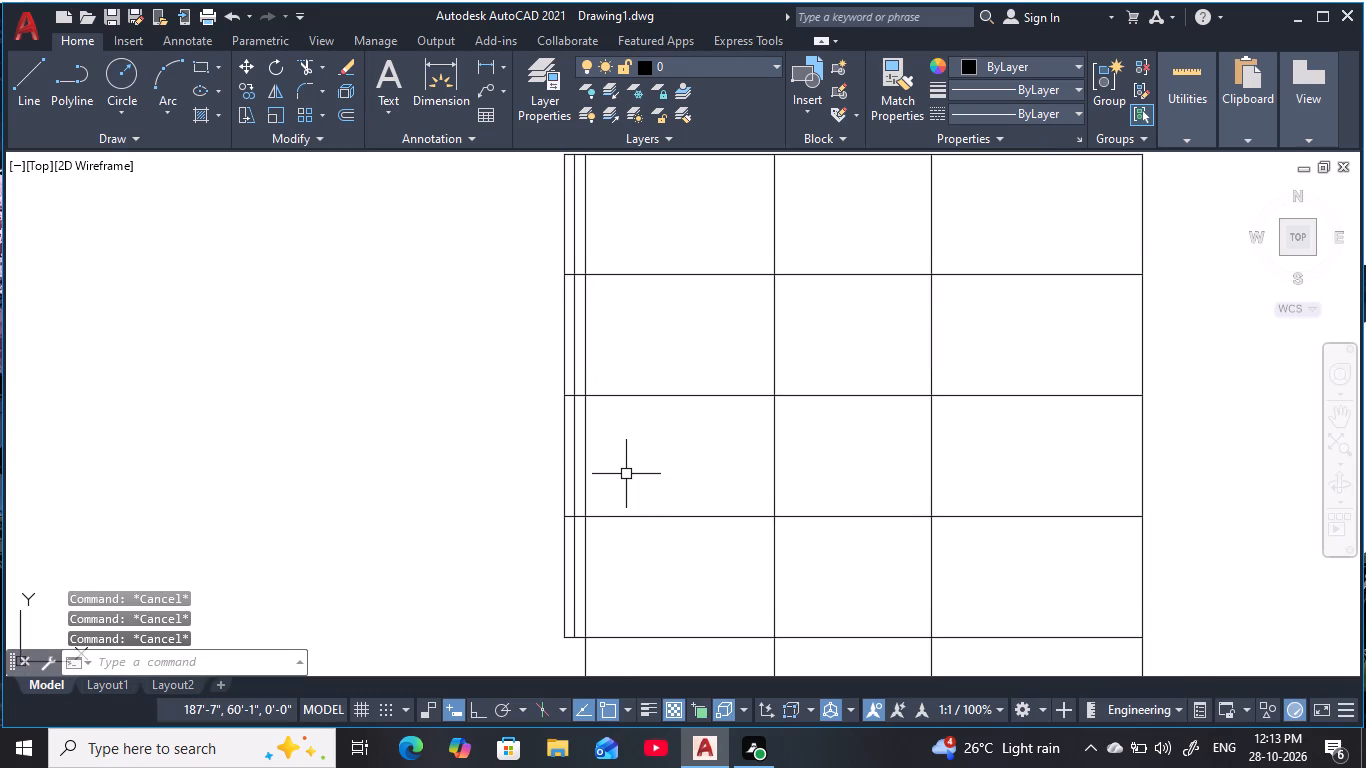
{"action": "key", "text": "Escape"}
{"action": "key", "text": "Escape"}
{"action": "key", "text": "Escape"}
{"action": "key", "text": "Escape"}
{"action": "key", "text": "Escape"}
{"action": "key", "text": "Escape"}
{"action": "key", "text": "Escape"}
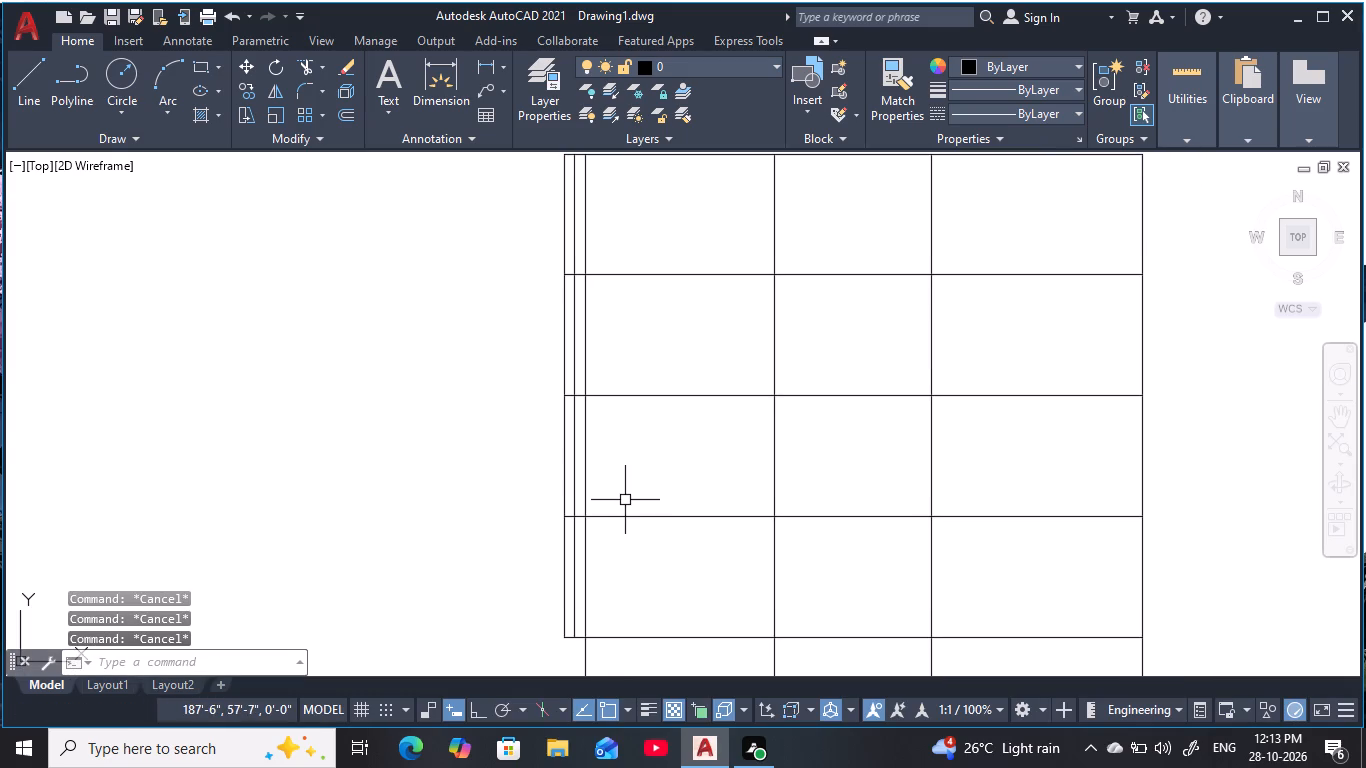
{"action": "key", "text": "o"}
{"action": "key", "text": "space"}
{"action": "type", "text": "1"}
{"action": "type", "text": "'6"}
{"action": "key", "text": "space"}
{"action": "left_click", "coordinate": [646, 512]}
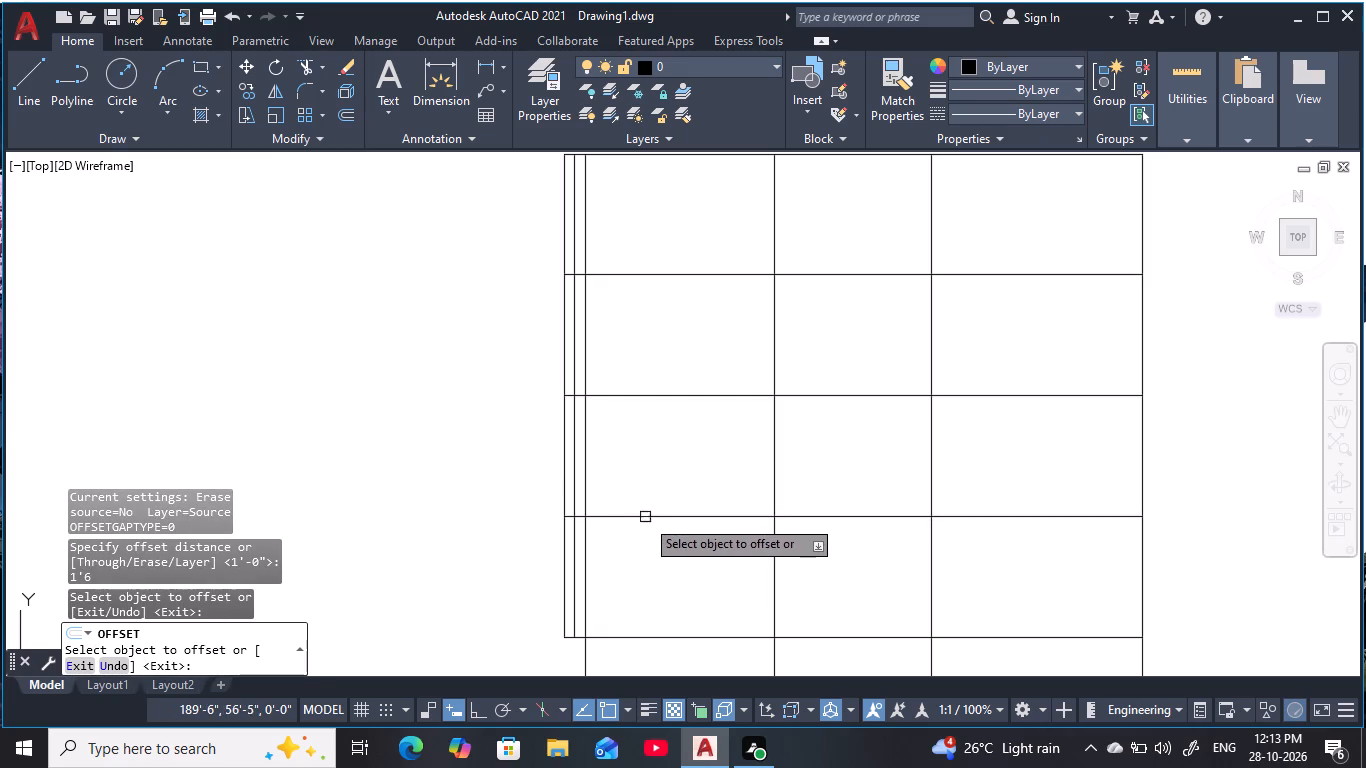
{"action": "left_click", "coordinate": [645, 513]}
{"action": "middle_click_drag", "start_coordinate": [654, 590], "coordinate": [616, 547]}
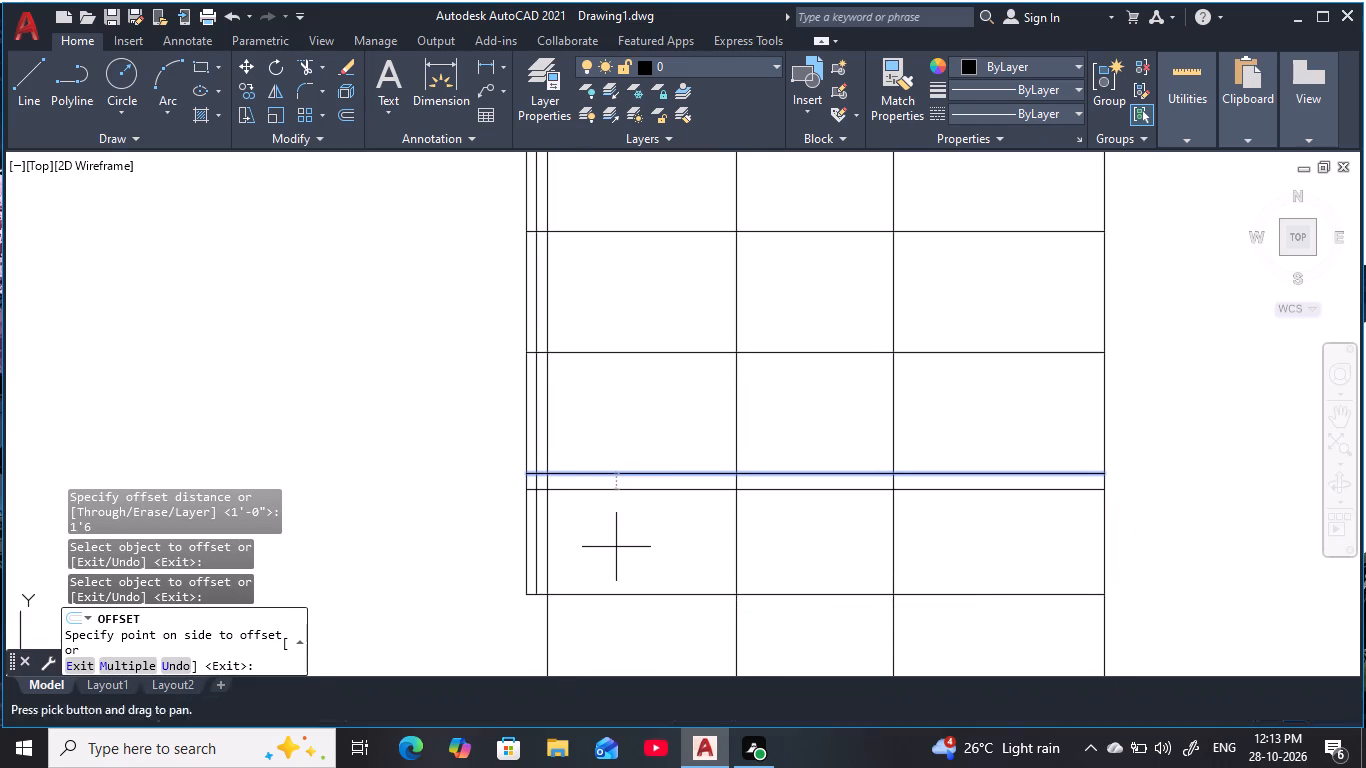
{"action": "left_click", "coordinate": [614, 559]}
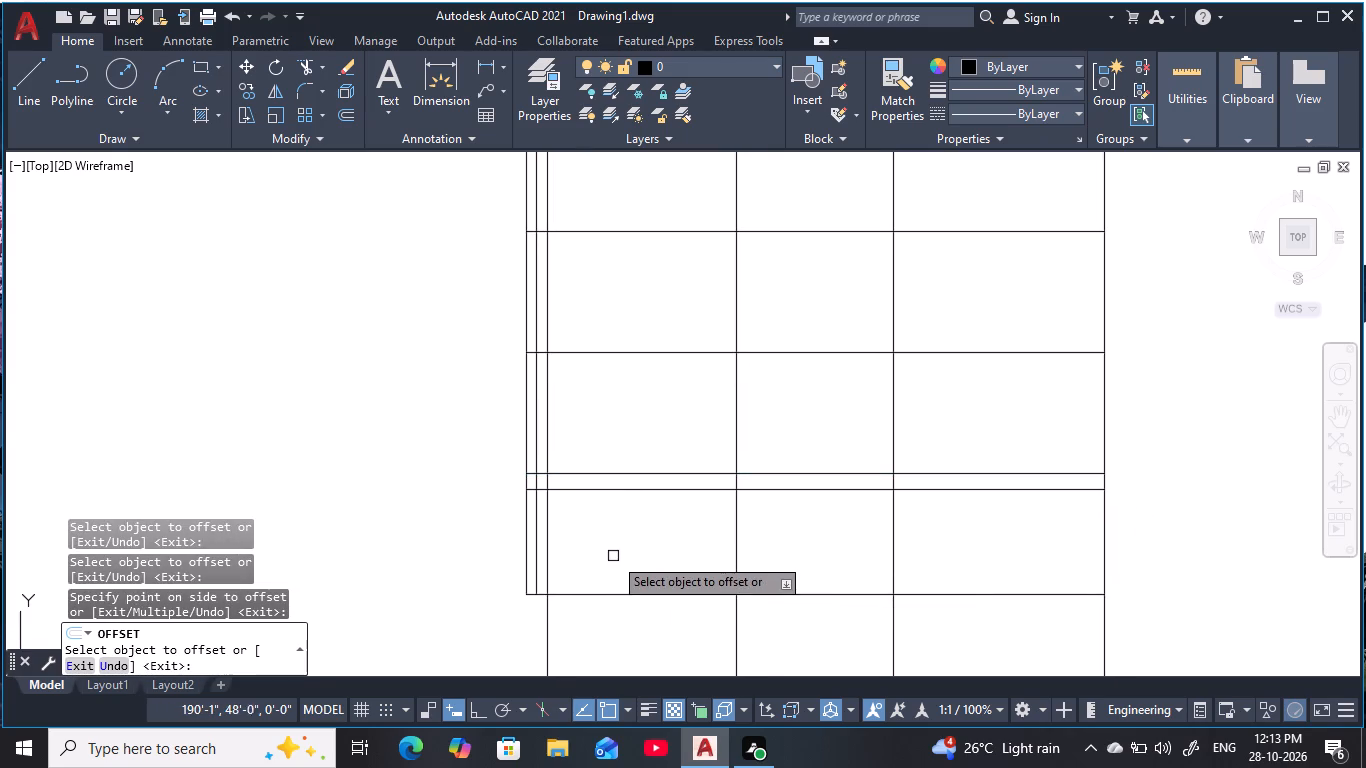
{"action": "scroll", "coordinate": [544, 497], "scroll_direction": "up", "scroll_amount": 2}
{"action": "middle_click_drag", "start_coordinate": [544, 497], "coordinate": [544, 461]}
{"action": "key", "text": "Escape"}
{"action": "key", "text": "Escape"}
{"action": "key", "text": "Escape"}
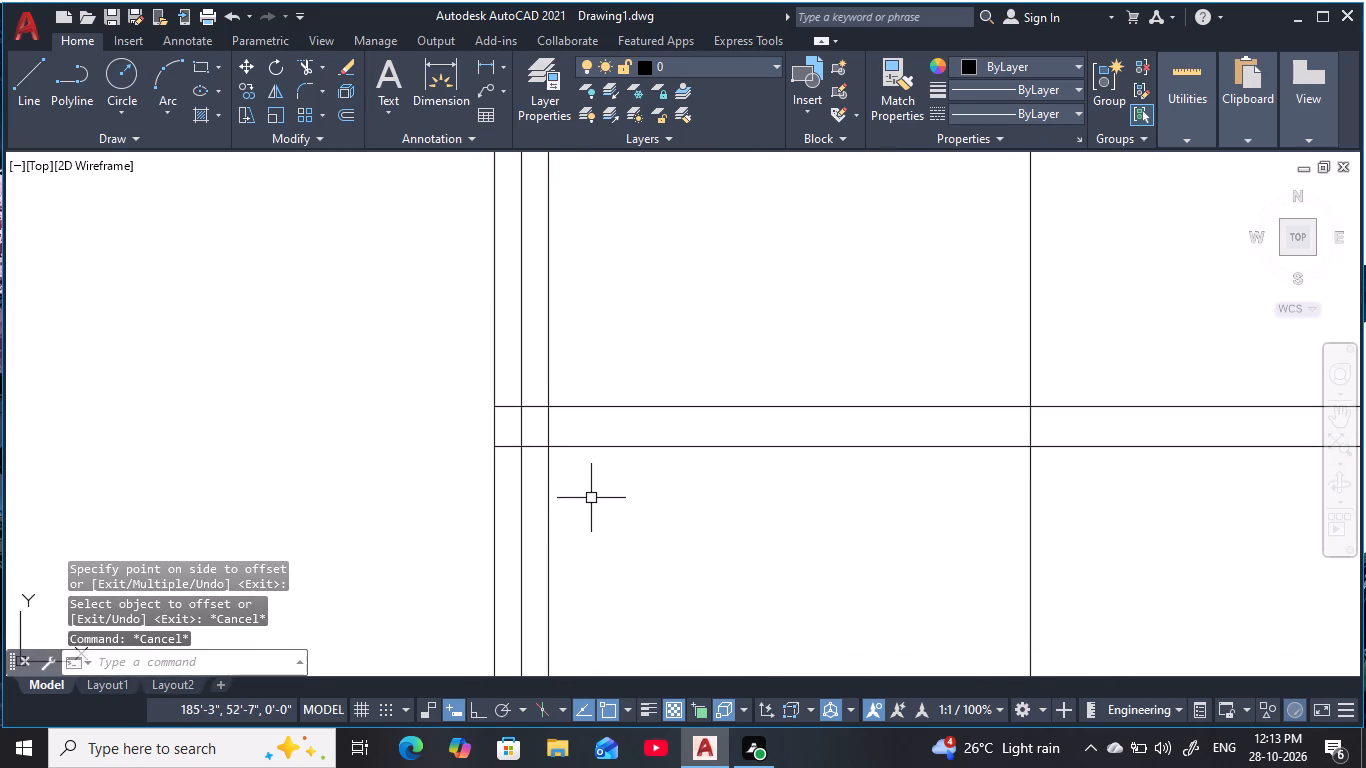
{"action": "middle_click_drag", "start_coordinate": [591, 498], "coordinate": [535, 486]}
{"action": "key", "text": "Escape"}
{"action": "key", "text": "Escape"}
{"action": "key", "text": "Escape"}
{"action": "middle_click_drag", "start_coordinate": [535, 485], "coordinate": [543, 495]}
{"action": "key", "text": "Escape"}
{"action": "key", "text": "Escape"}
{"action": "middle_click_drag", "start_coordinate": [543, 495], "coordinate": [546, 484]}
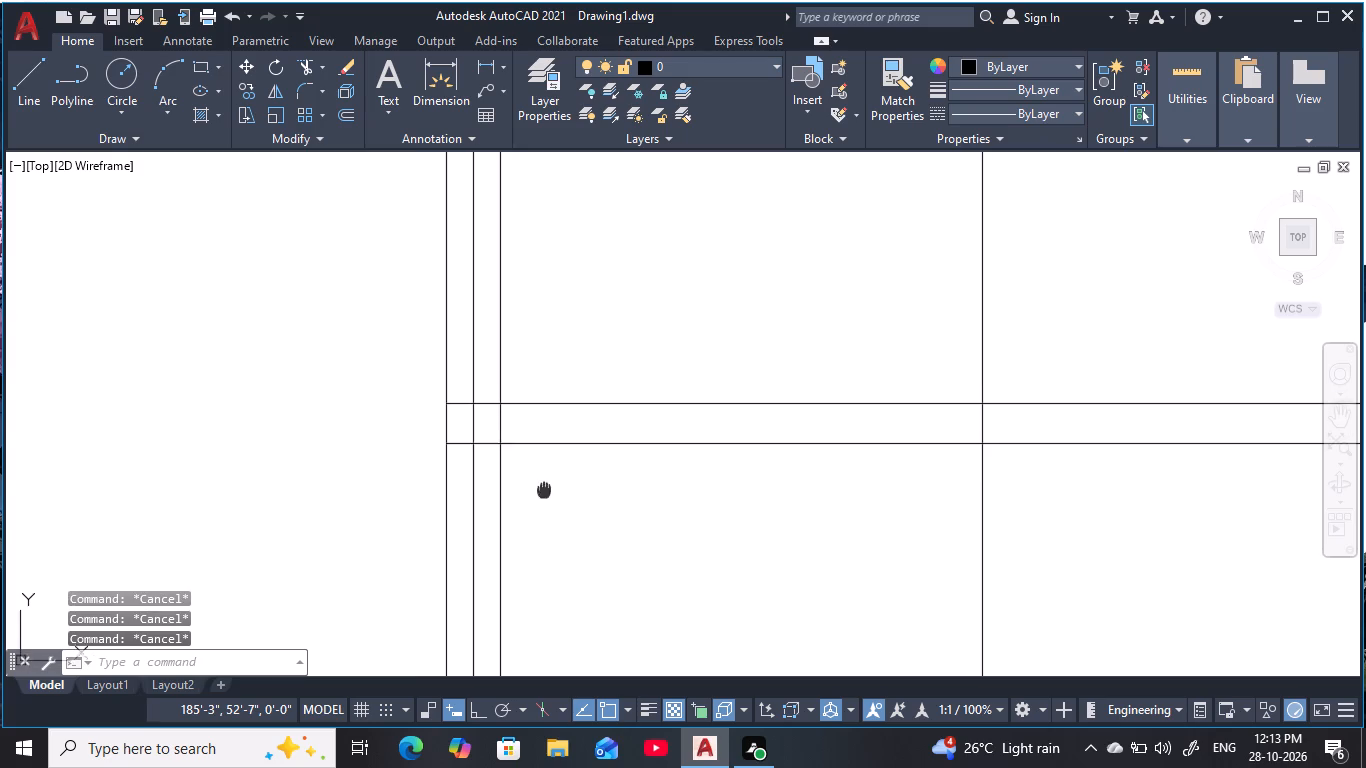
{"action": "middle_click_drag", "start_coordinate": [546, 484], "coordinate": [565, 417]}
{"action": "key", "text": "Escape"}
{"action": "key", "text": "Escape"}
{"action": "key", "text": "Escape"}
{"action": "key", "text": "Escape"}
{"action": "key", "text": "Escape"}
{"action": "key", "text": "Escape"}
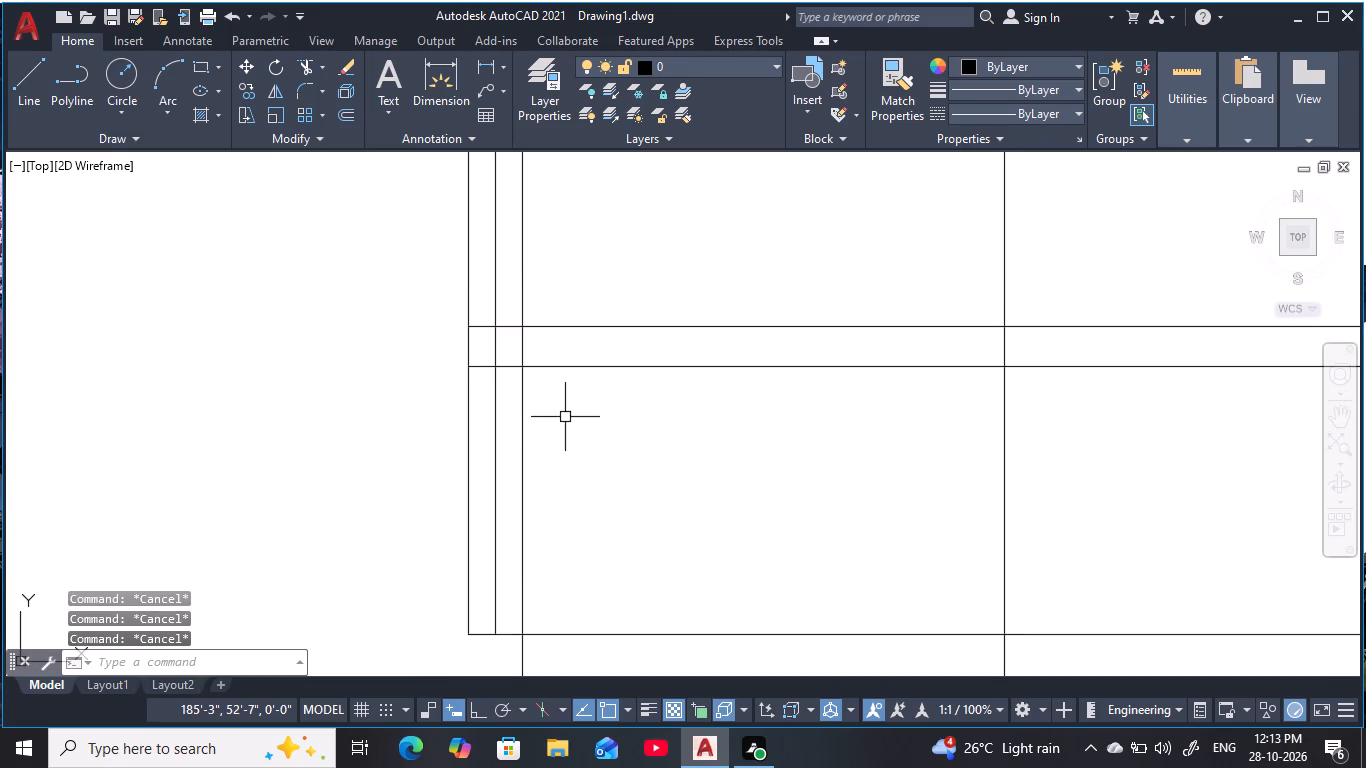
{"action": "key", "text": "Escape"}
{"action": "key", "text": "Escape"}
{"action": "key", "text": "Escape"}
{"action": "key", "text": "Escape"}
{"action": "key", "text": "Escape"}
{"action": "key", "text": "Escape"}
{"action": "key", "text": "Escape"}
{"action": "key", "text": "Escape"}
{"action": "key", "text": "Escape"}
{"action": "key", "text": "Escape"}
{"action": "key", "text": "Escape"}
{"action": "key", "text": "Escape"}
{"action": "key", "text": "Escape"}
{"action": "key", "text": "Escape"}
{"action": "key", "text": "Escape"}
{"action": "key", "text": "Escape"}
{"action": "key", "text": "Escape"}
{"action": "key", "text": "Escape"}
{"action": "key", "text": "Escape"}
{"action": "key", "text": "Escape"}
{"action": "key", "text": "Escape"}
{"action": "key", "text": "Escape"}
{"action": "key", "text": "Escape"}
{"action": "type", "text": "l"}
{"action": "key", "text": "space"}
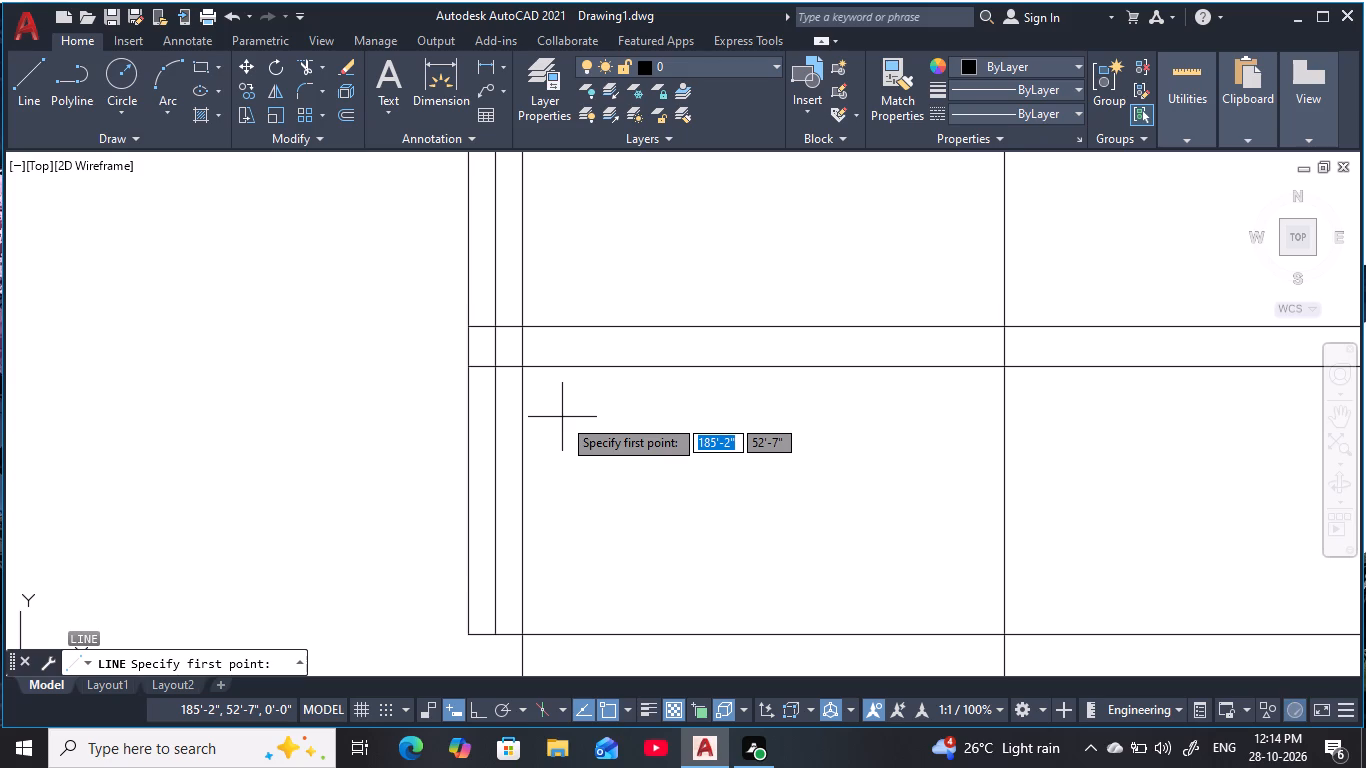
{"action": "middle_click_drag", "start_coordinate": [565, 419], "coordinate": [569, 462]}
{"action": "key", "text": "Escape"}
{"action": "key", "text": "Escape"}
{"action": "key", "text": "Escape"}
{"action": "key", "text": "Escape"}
Offset the horizontal line between the second and third grid rows from the top 1'6" downward.
{"action": "scroll", "coordinate": [567, 464], "scroll_direction": "down", "scroll_amount": 1}
{"action": "middle_click_drag", "start_coordinate": [572, 469], "coordinate": [575, 477]}
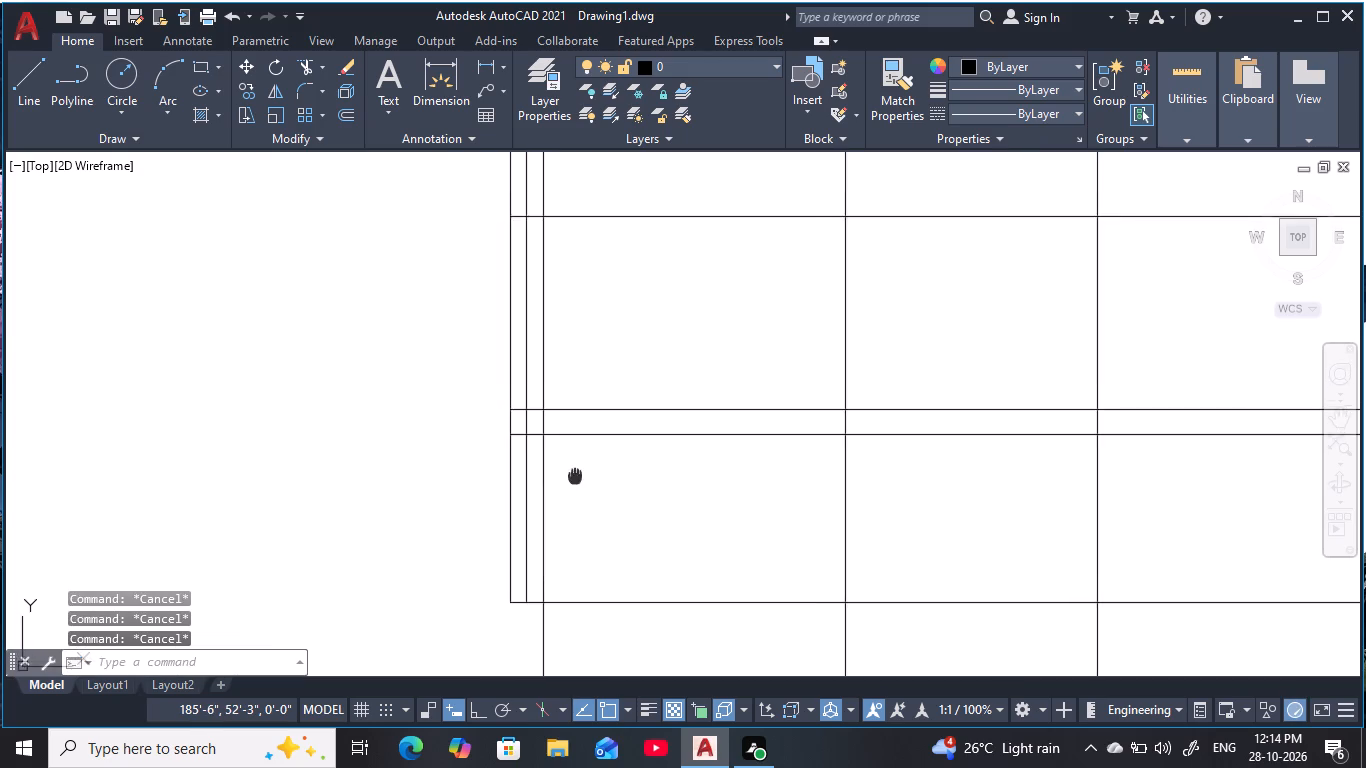
{"action": "middle_click_drag", "start_coordinate": [575, 477], "coordinate": [581, 535]}
{"action": "scroll", "coordinate": [581, 523], "scroll_direction": "down", "scroll_amount": 1}
{"action": "key", "text": "Escape"}
{"action": "key", "text": "Escape"}
{"action": "middle_click_drag", "start_coordinate": [595, 474], "coordinate": [596, 487]}
{"action": "key", "text": "Escape"}
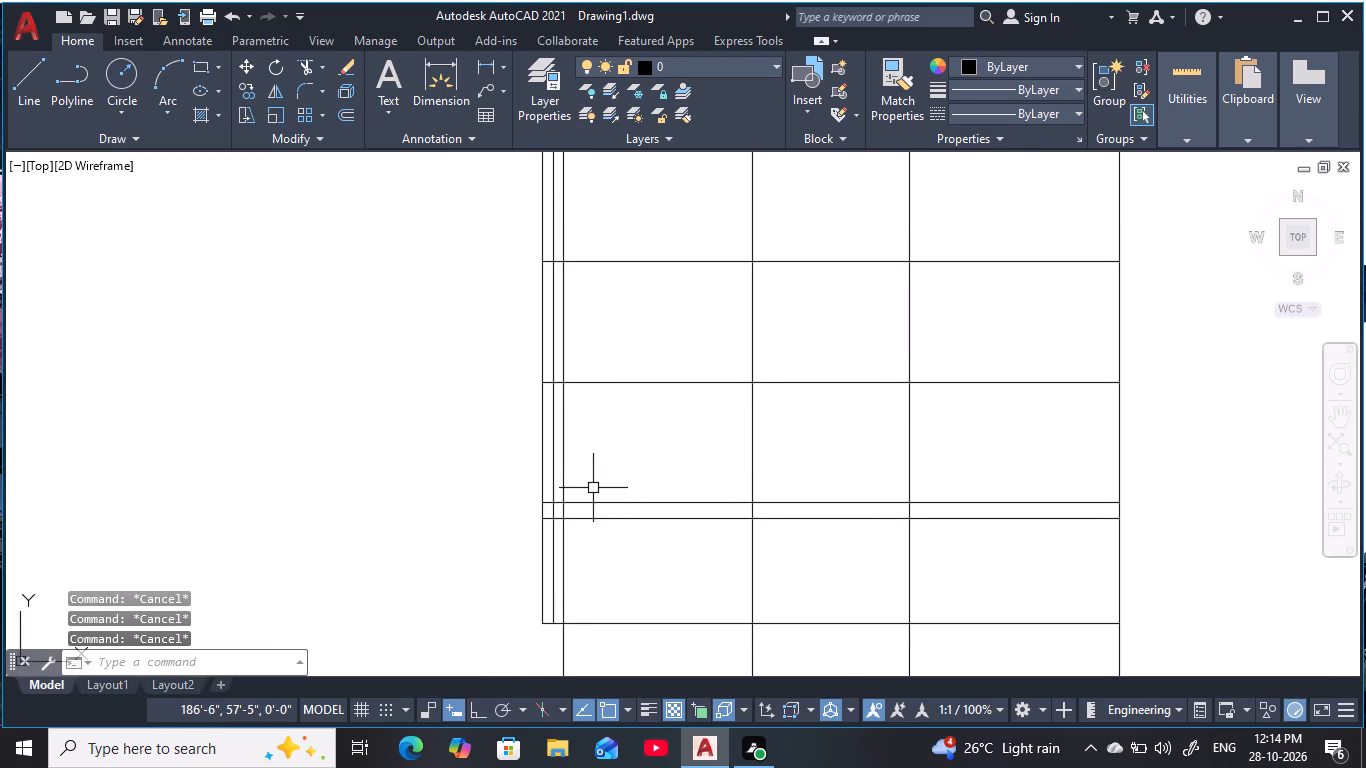
{"action": "scroll", "coordinate": [593, 485], "scroll_direction": "up", "scroll_amount": 1}
{"action": "type", "text": "o 1'6"}
{"action": "key", "text": "space"}
{"action": "left_click", "coordinate": [596, 317]}
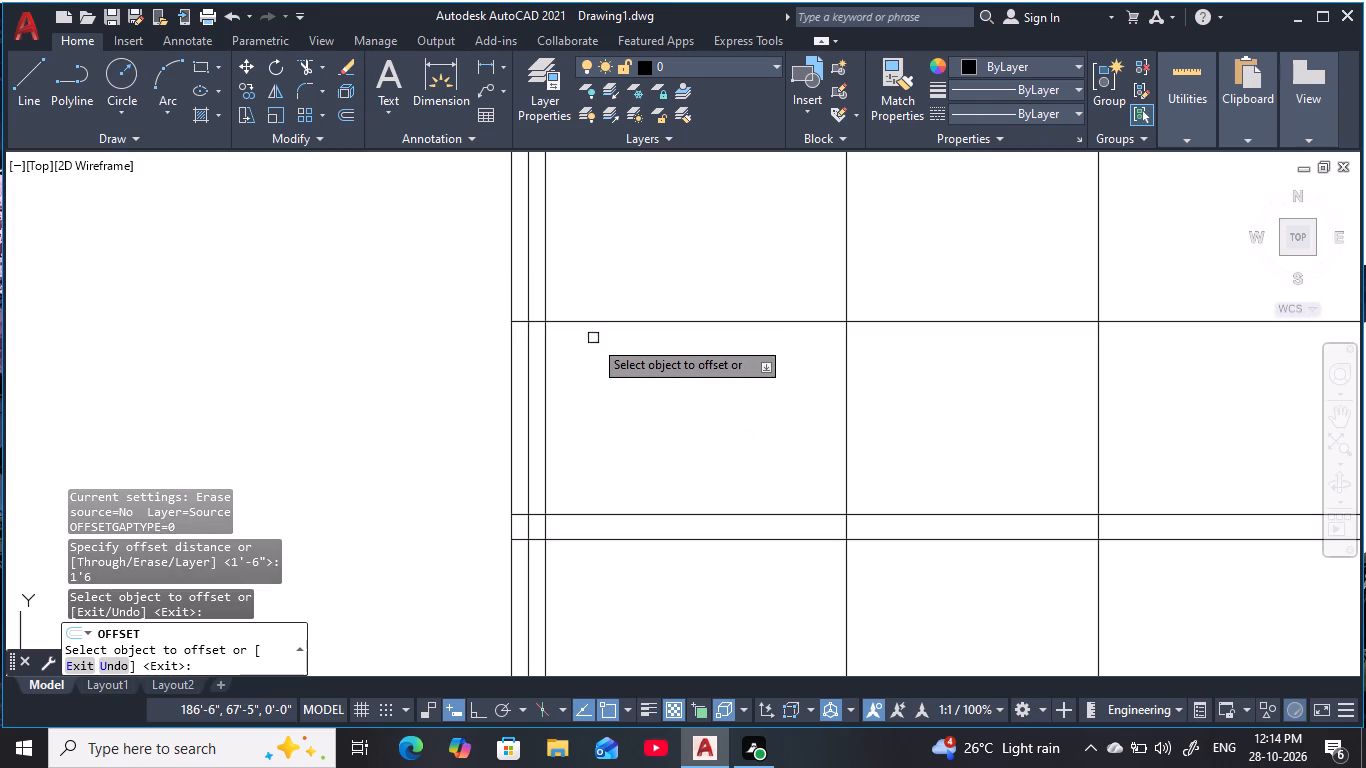
{"action": "left_click", "coordinate": [593, 312]}
{"action": "left_click", "coordinate": [597, 324]}
{"action": "left_click", "coordinate": [601, 403]}
{"action": "key", "text": "Escape"}
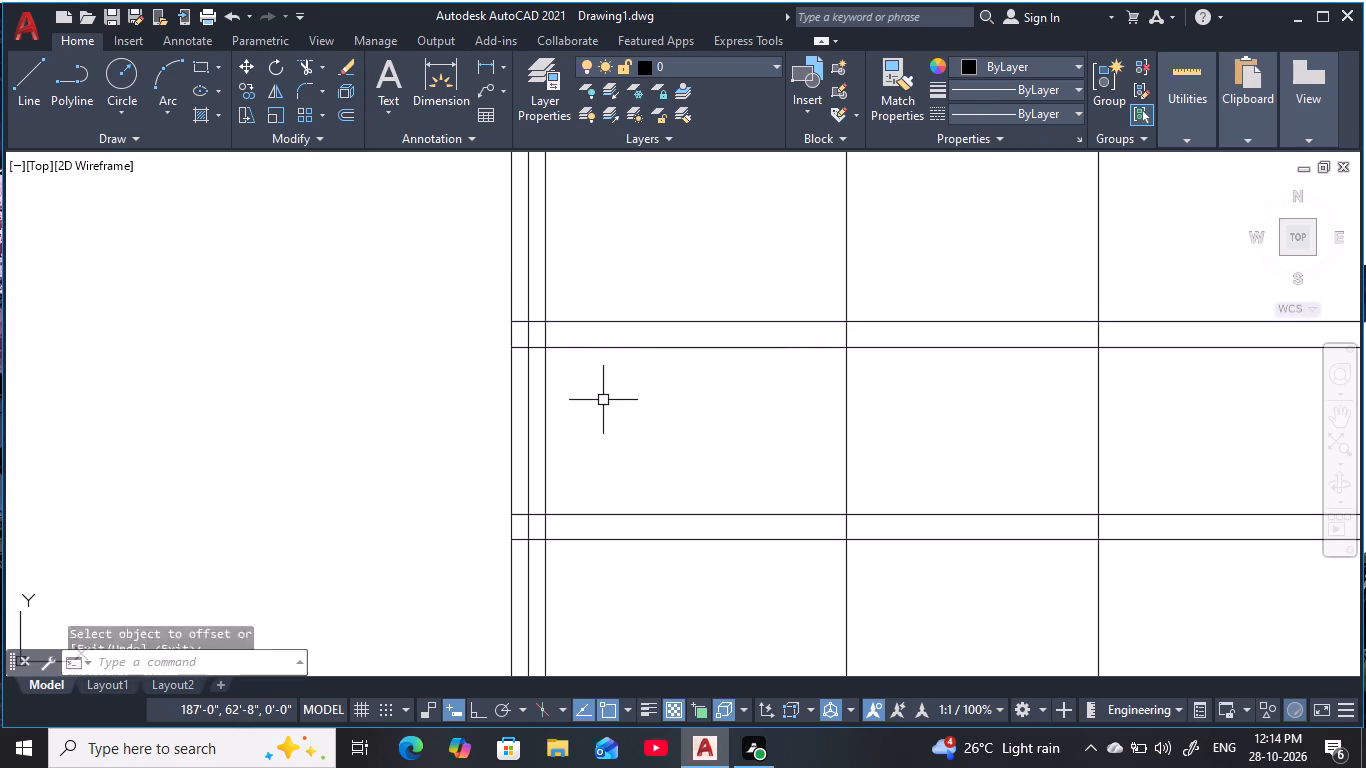
{"action": "key", "text": "Escape"}
{"action": "key", "text": "Escape"}
{"action": "key", "text": "Escape"}
{"action": "key", "text": "Escape"}
{"action": "key", "text": "Escape"}
{"action": "key", "text": "Escape"}
{"action": "key", "text": "Escape"}
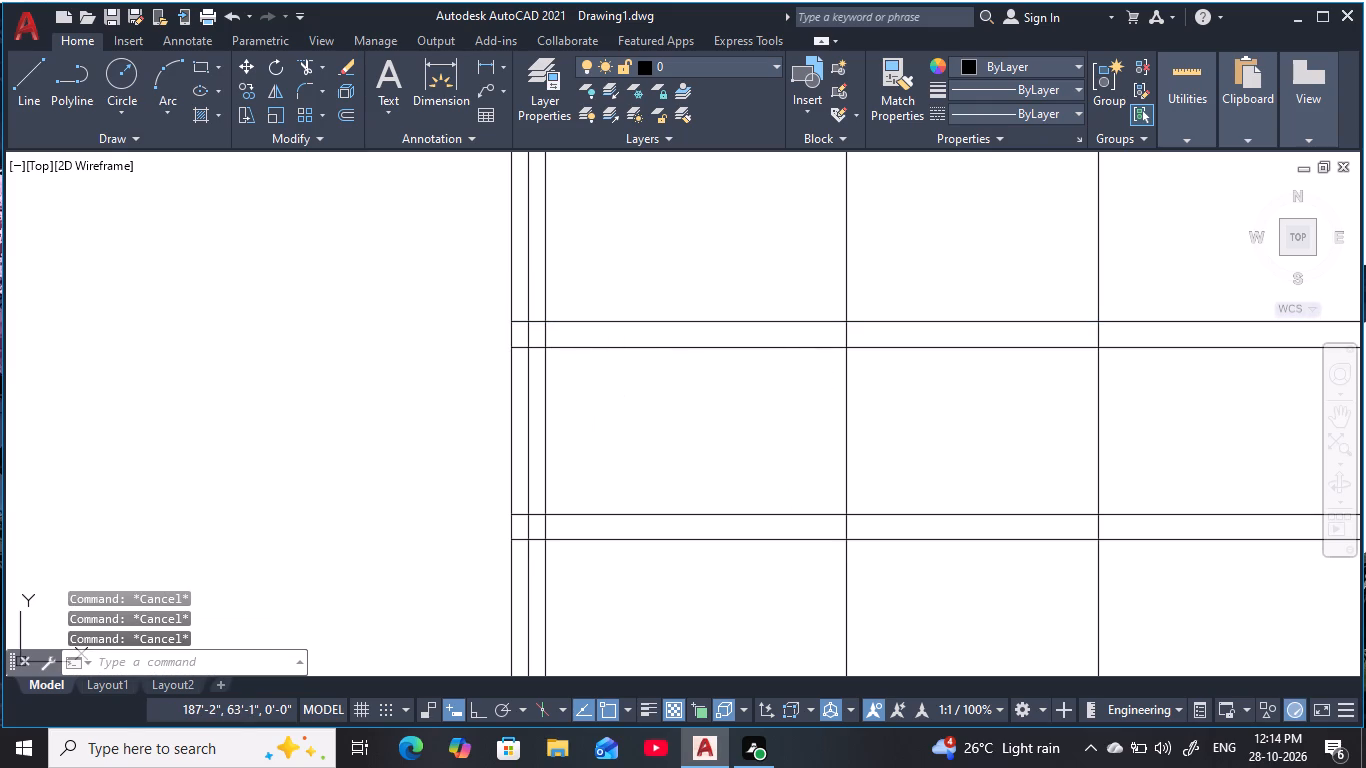
Offset the second inner vertical beside the grid's left edge 8' toward the inside of the grid.
{"action": "type", "text": "o"}
{"action": "key", "text": "space"}
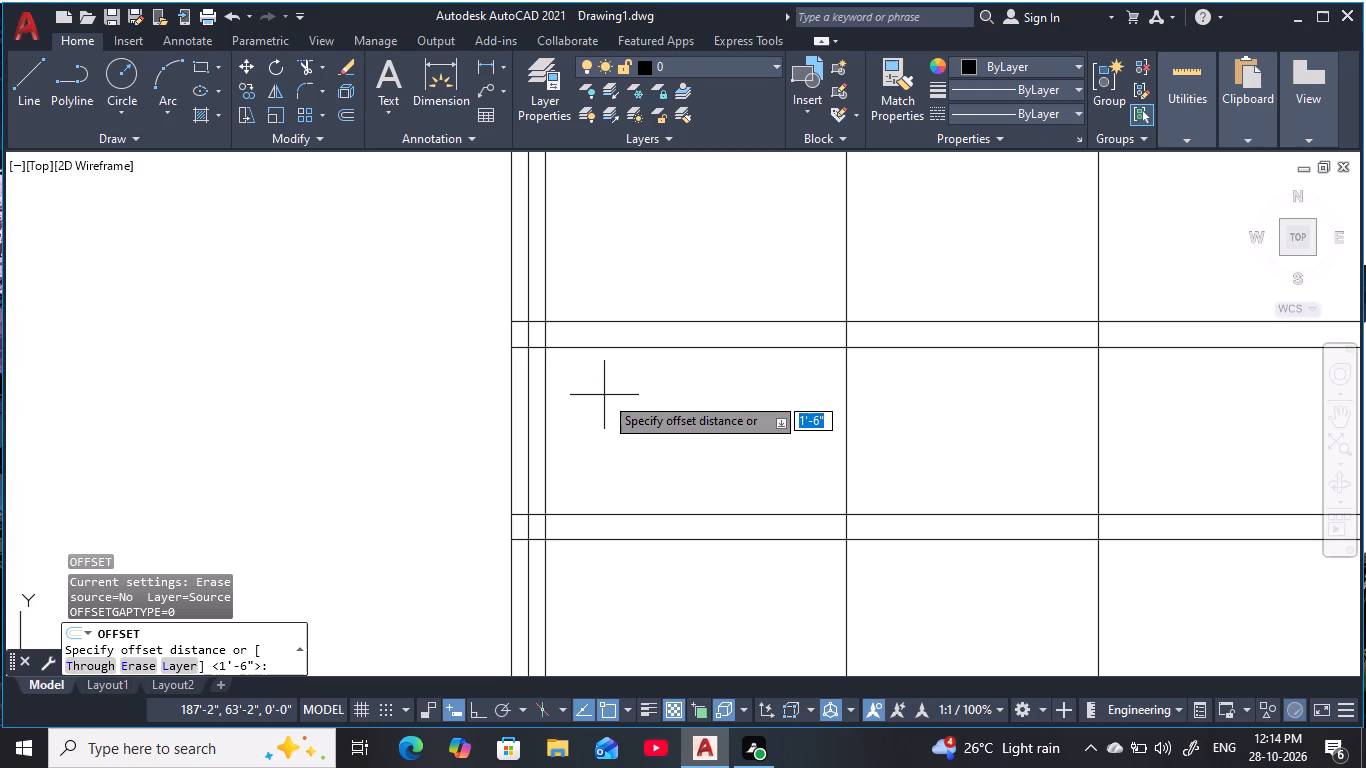
{"action": "type", "text": "8'"}
{"action": "key", "text": "space"}
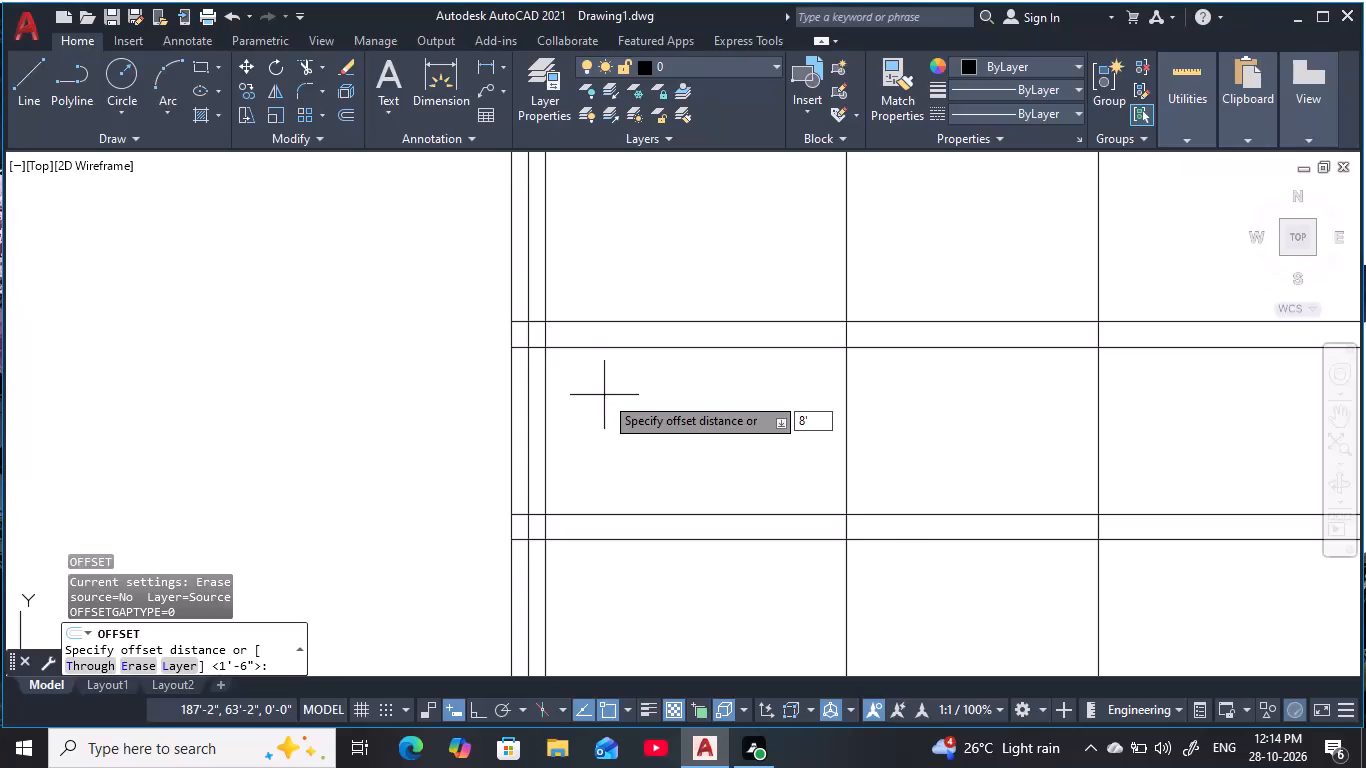
{"action": "left_click", "coordinate": [547, 428]}
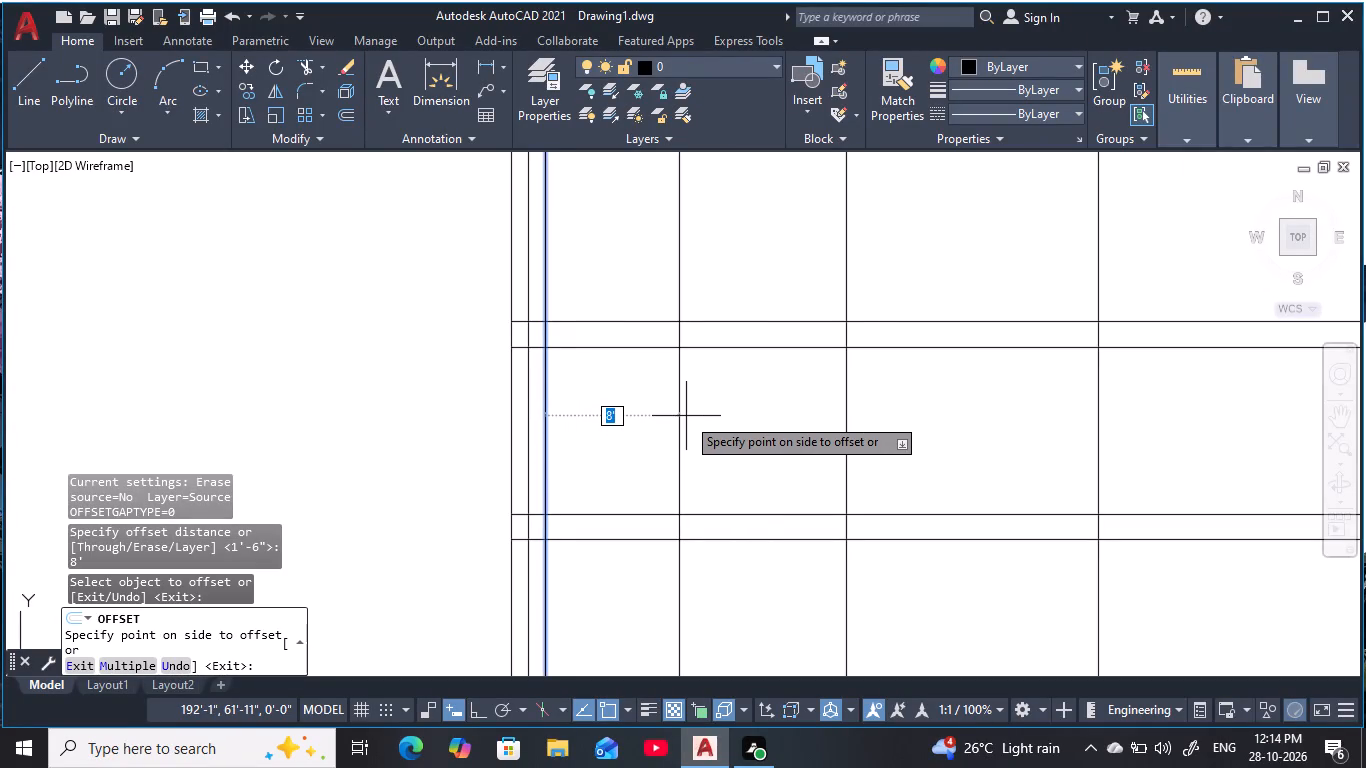
{"action": "left_click", "coordinate": [713, 421]}
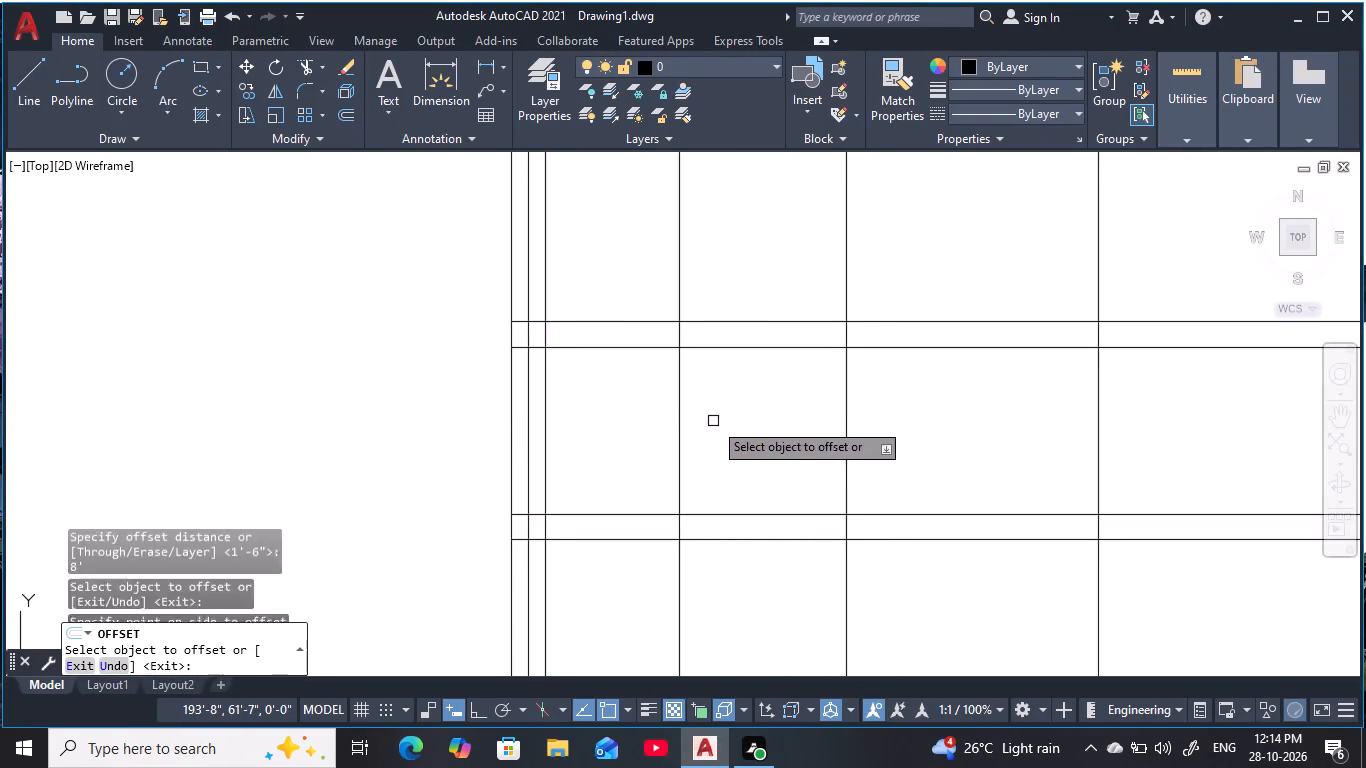
{"action": "key", "text": "Escape"}
{"action": "key", "text": "Escape"}
{"action": "key", "text": "Escape"}
{"action": "key", "text": "Escape"}
{"action": "key", "text": "Escape"}
{"action": "key", "text": "Escape"}
{"action": "key", "text": "Escape"}
{"action": "key", "text": "Escape"}
{"action": "key", "text": "Escape"}
{"action": "key", "text": "Escape"}
{"action": "key", "text": "Escape"}
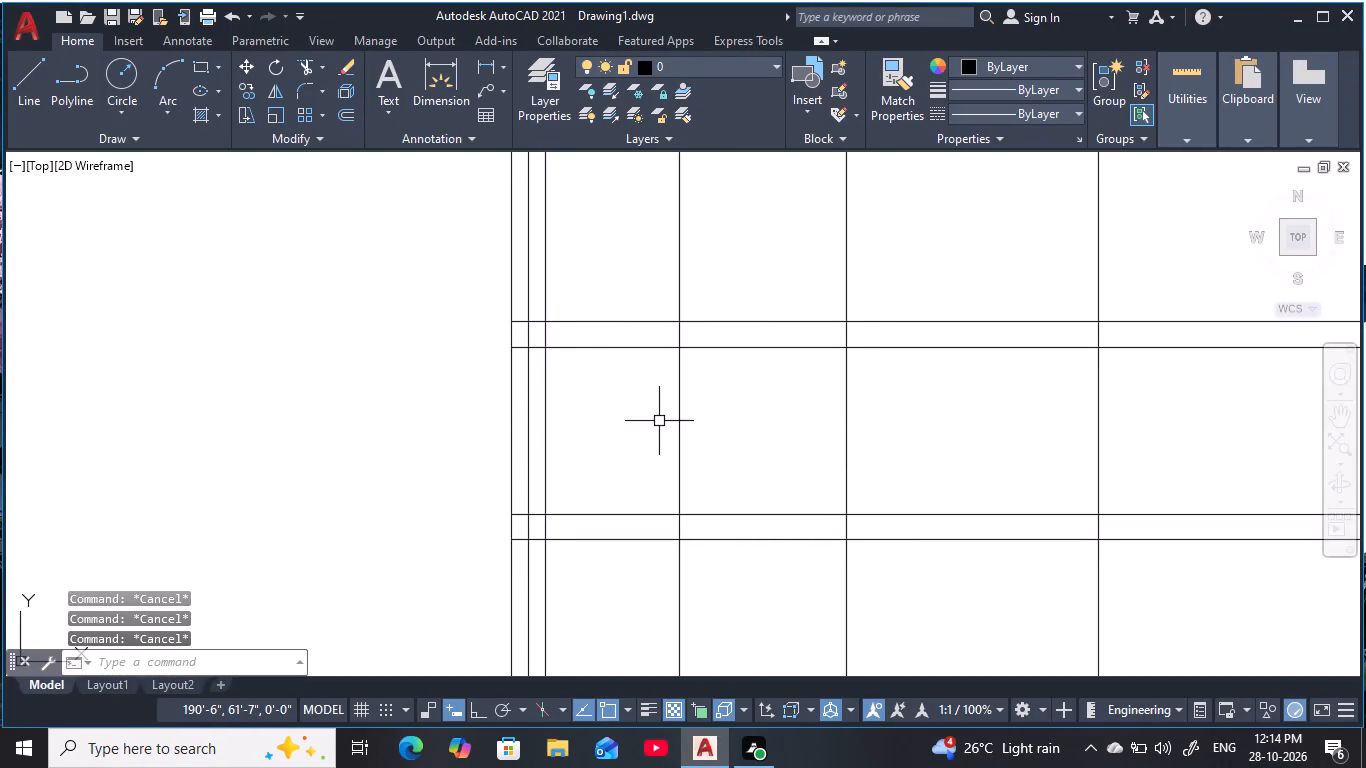
{"action": "key", "text": "Escape"}
{"action": "key", "text": "Escape"}
{"action": "key", "text": "Escape"}
{"action": "key", "text": "Escape"}
Offset the interior vertical line, 8' in from the left inner verticals, by 6" toward the inside of the grid.
{"action": "type", "text": "o"}
{"action": "key", "text": "space"}
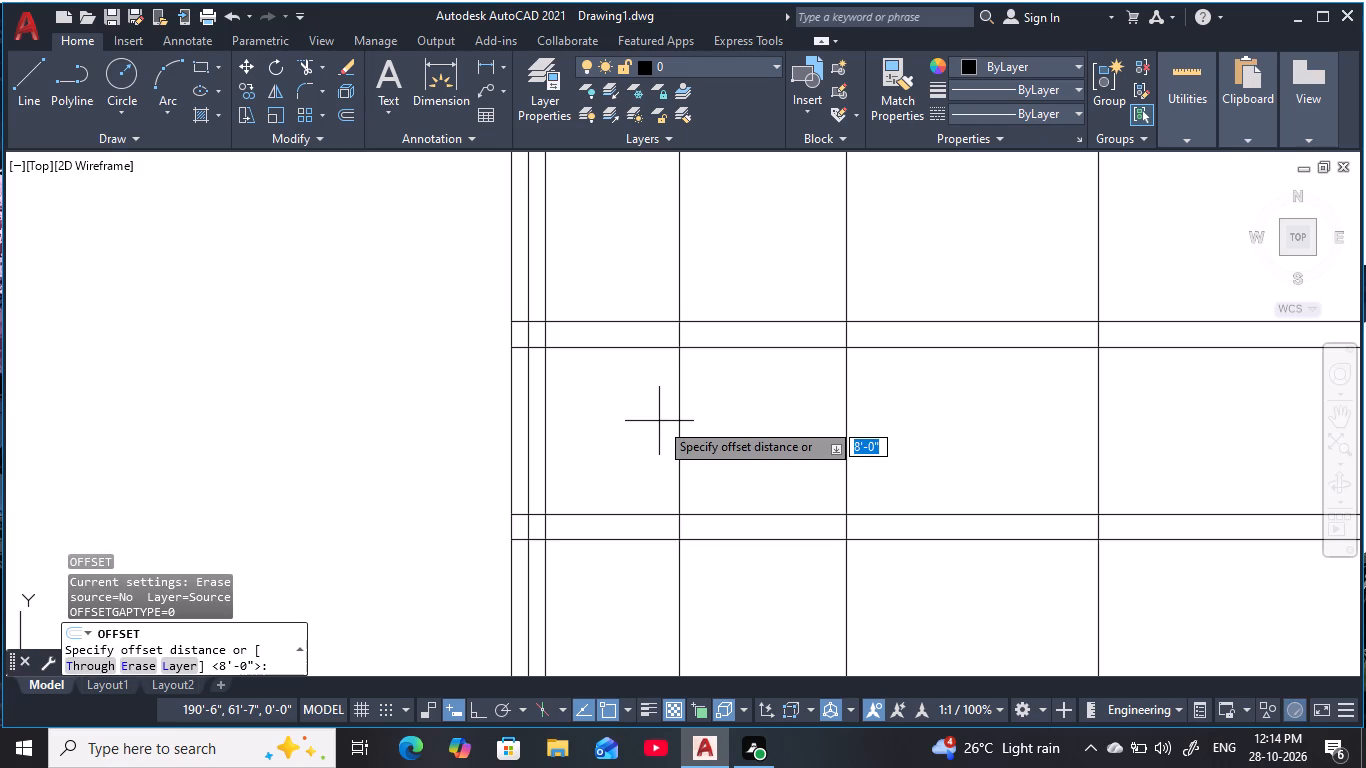
{"action": "key", "text": "6"}
{"action": "key", "text": "space"}
{"action": "left_click", "coordinate": [677, 441]}
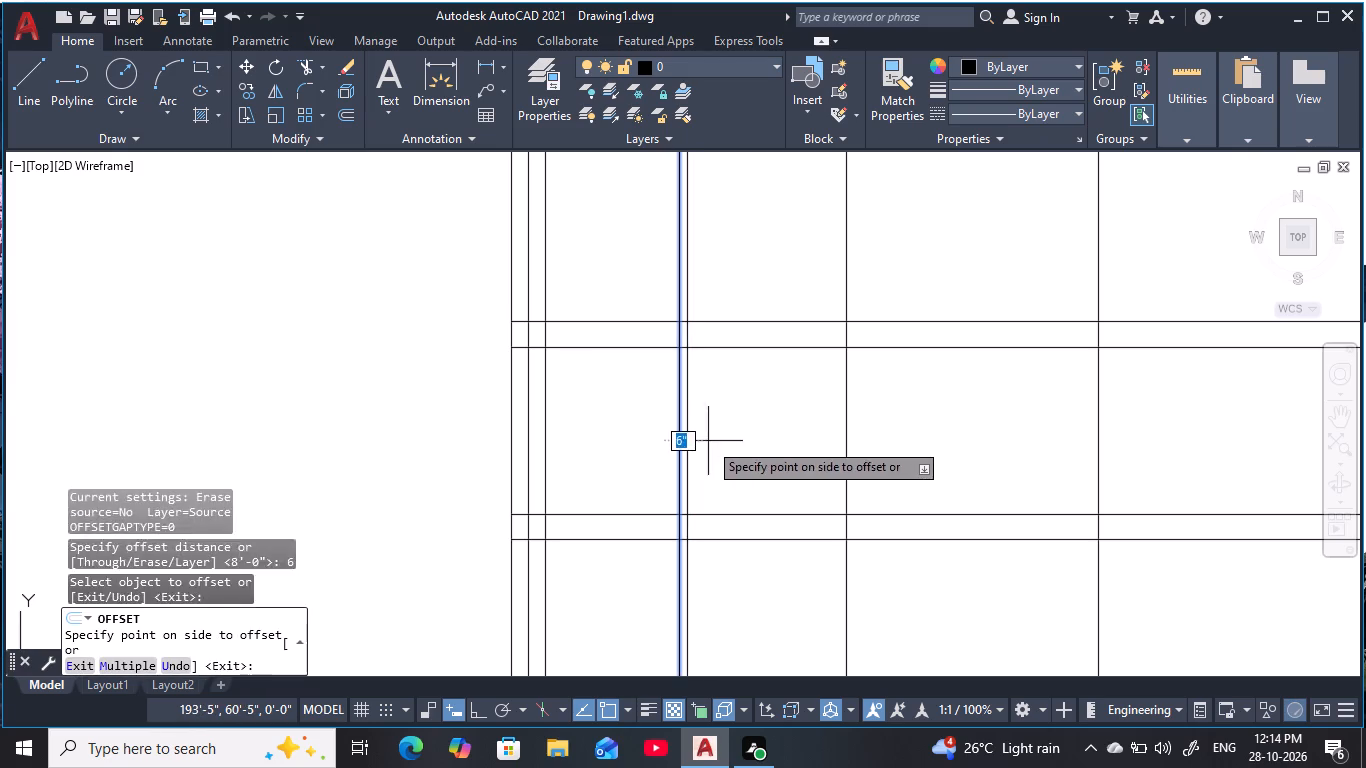
{"action": "left_click", "coordinate": [708, 441]}
{"action": "key", "text": "Escape"}
{"action": "key", "text": "Escape"}
{"action": "key", "text": "Escape"}
{"action": "key", "text": "Escape"}
Trim the line segments inside the corners where the 6" wall pair crosses the strips above and below the third grid row.
{"action": "key", "text": "t"}
{"action": "key", "text": "r"}
{"action": "key", "text": "space"}
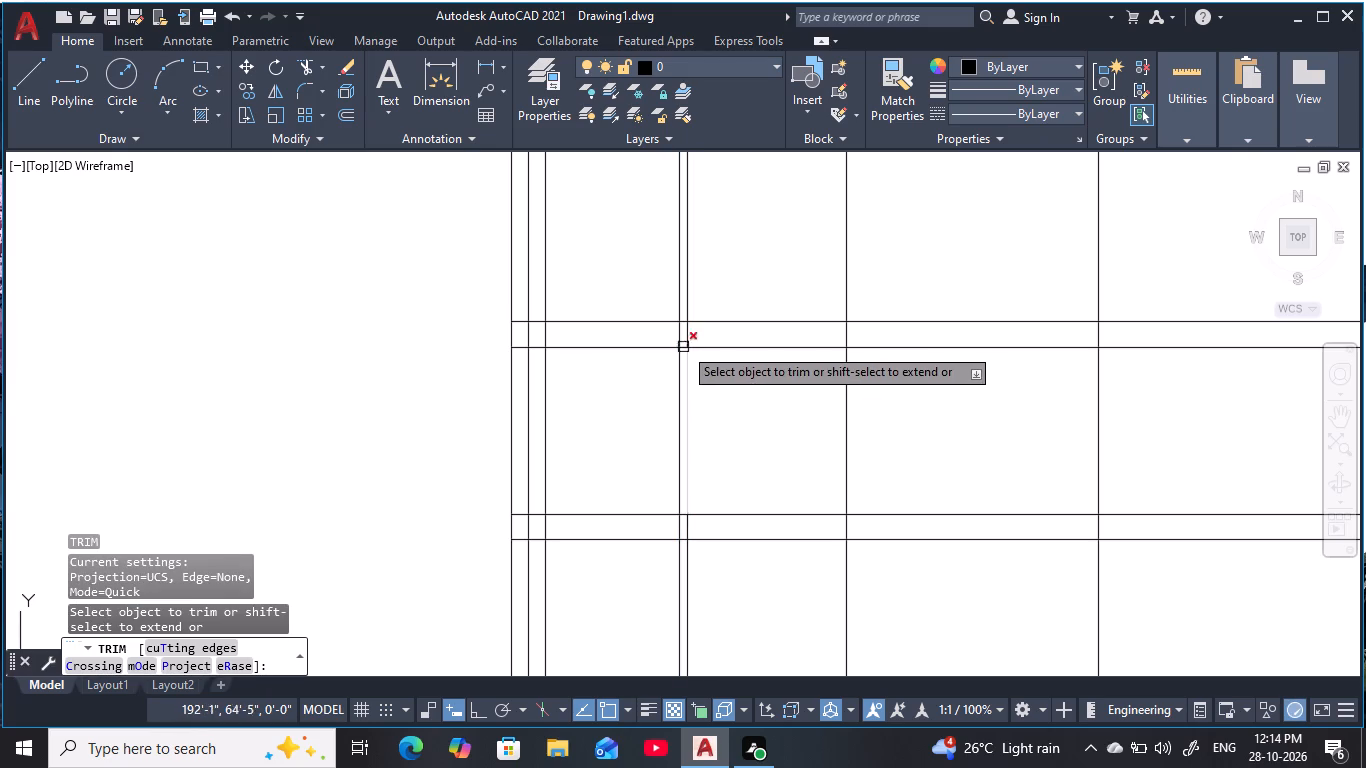
{"action": "scroll", "coordinate": [682, 341], "scroll_direction": "up", "scroll_amount": 1}
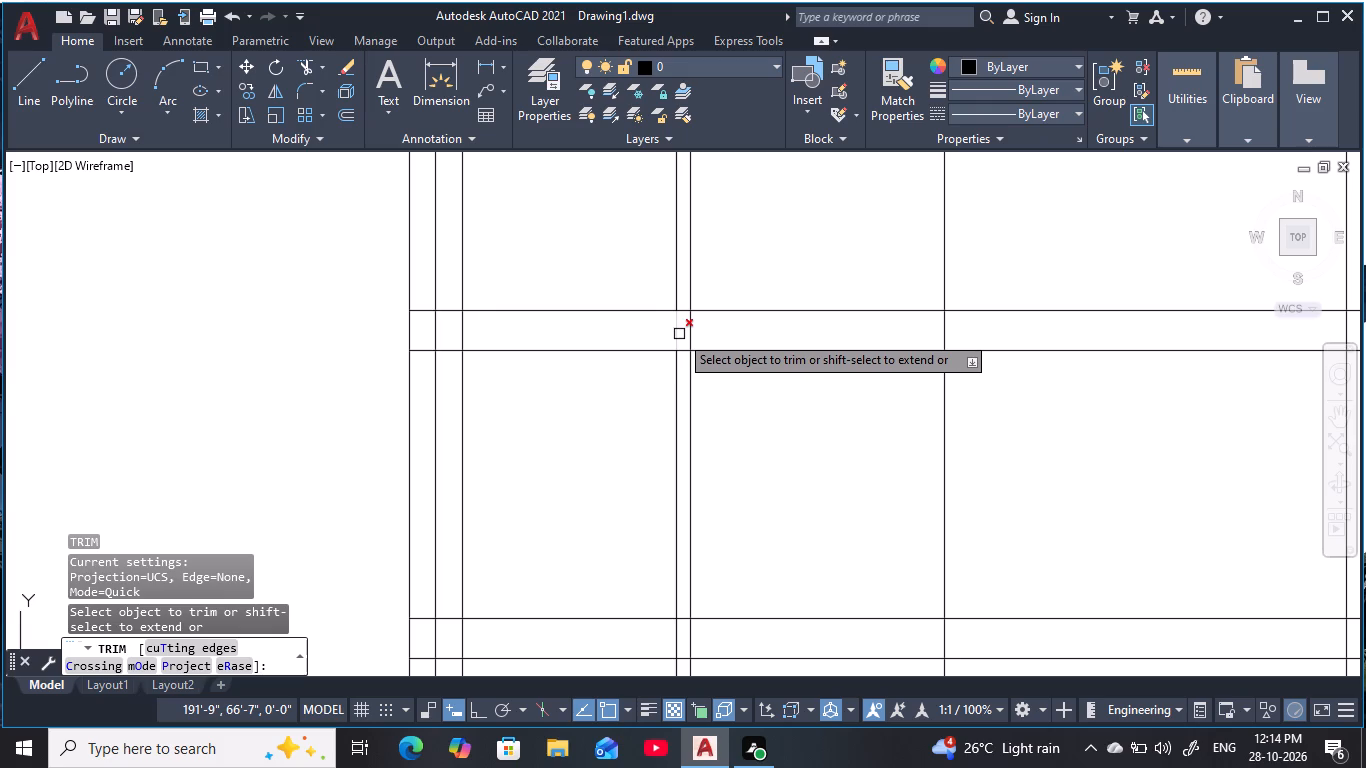
{"action": "left_click", "coordinate": [679, 334]}
{"action": "scroll", "coordinate": [682, 352], "scroll_direction": "up", "scroll_amount": 2}
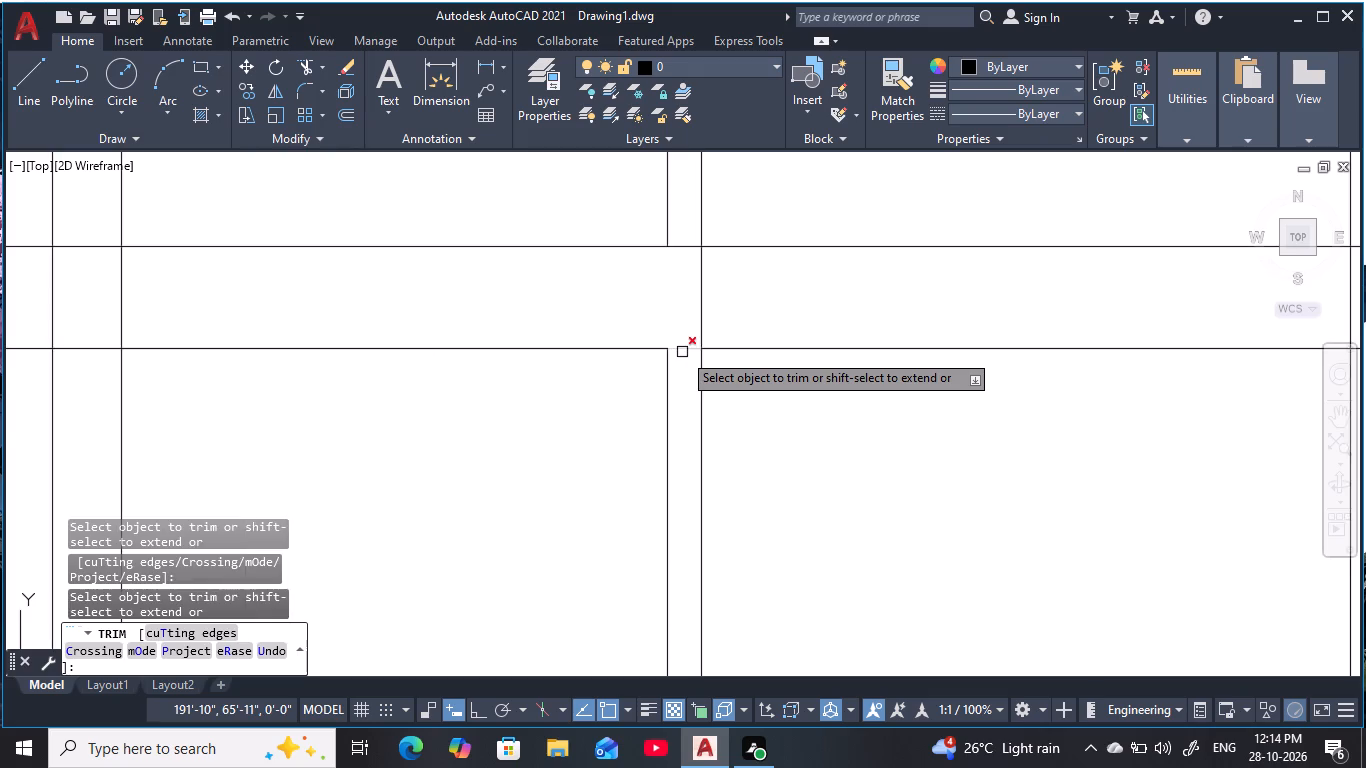
{"action": "left_click", "coordinate": [683, 353]}
{"action": "scroll", "coordinate": [728, 407], "scroll_direction": "down", "scroll_amount": 3}
{"action": "middle_click_drag", "start_coordinate": [731, 413], "coordinate": [693, 266]}
{"action": "scroll", "coordinate": [684, 444], "scroll_direction": "up", "scroll_amount": 3}
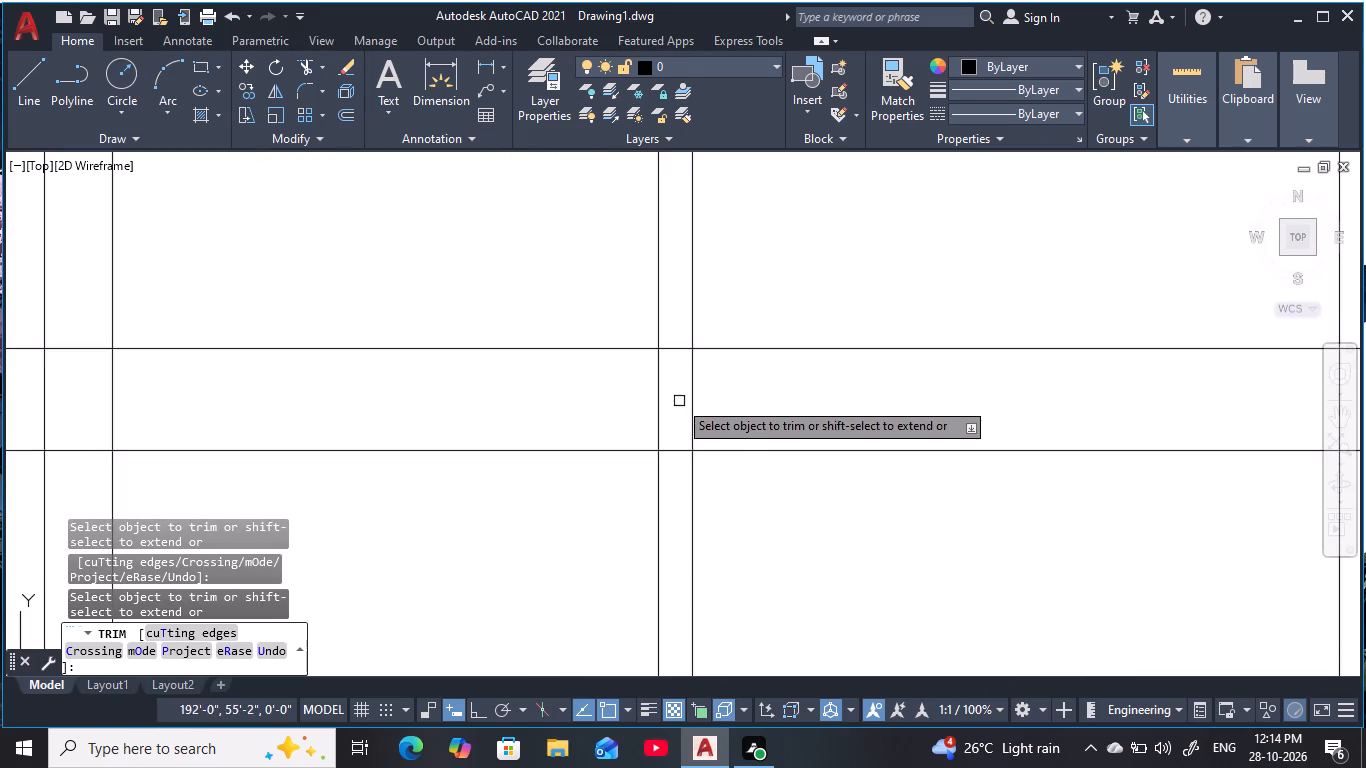
{"action": "left_click", "coordinate": [677, 345]}
{"action": "left_click", "coordinate": [661, 390]}
Trim both lines of the 6" wall pair out of the fourth grid row, below the lower 1'6" strip.
{"action": "scroll", "coordinate": [562, 314], "scroll_direction": "down", "scroll_amount": 2}
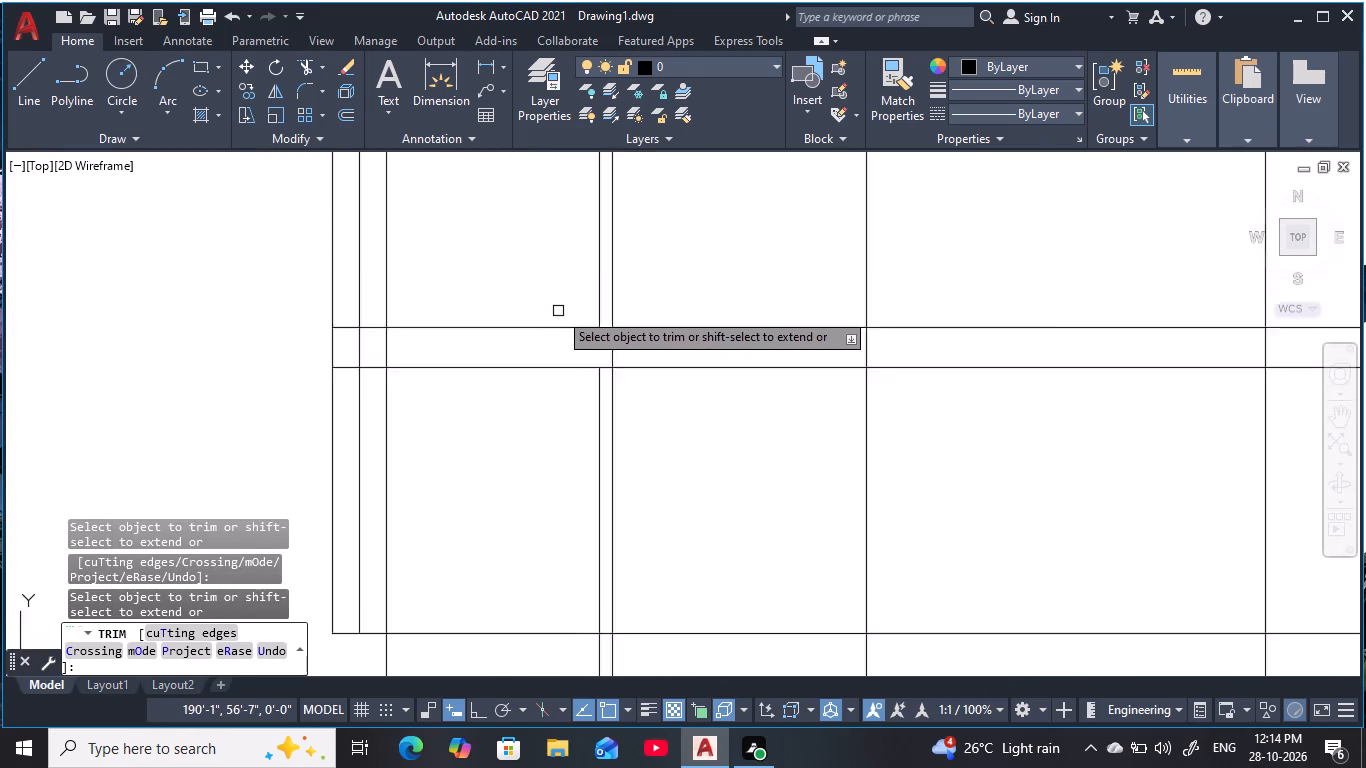
{"action": "middle_click_drag", "start_coordinate": [559, 311], "coordinate": [721, 542]}
{"action": "middle_click_drag", "start_coordinate": [720, 517], "coordinate": [604, 290]}
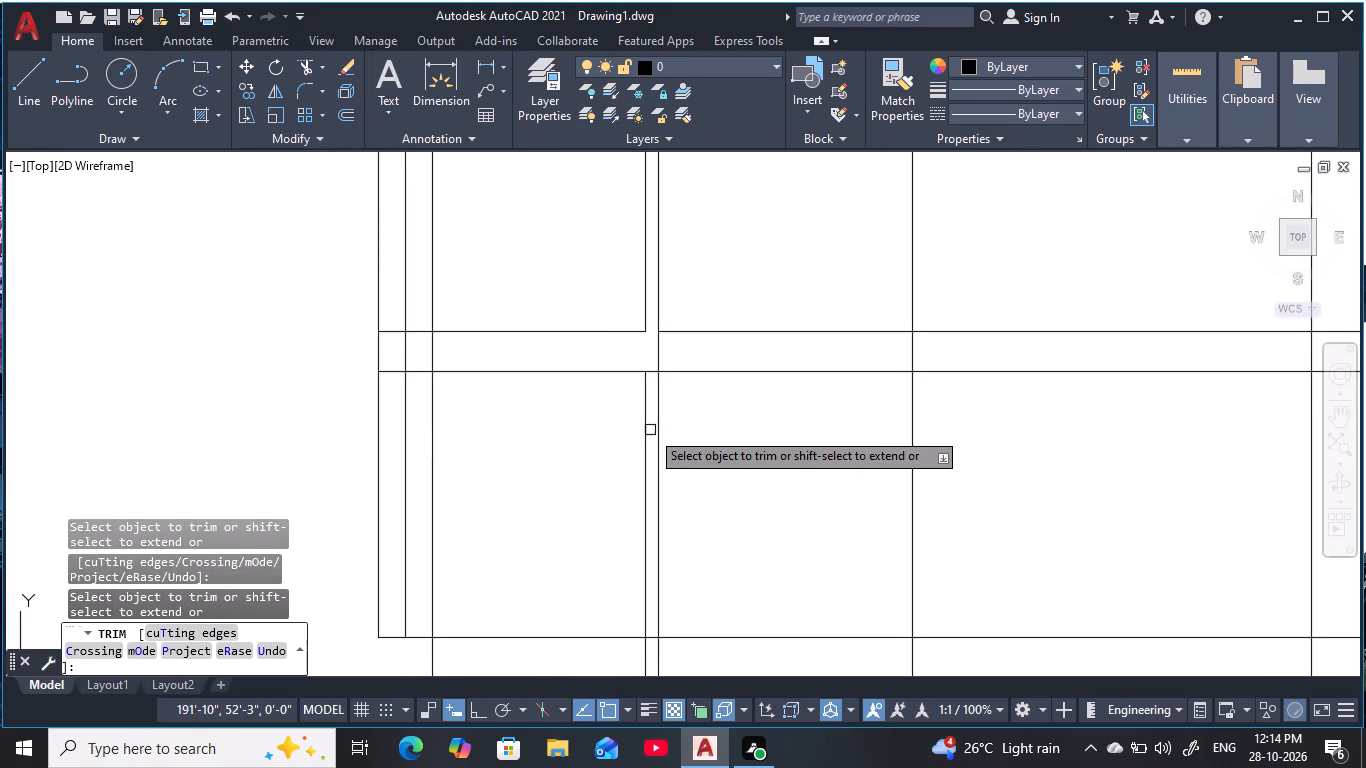
{"action": "left_click_drag", "start_coordinate": [691, 438], "coordinate": [596, 442]}
{"action": "middle_click_drag", "start_coordinate": [627, 407], "coordinate": [637, 461]}
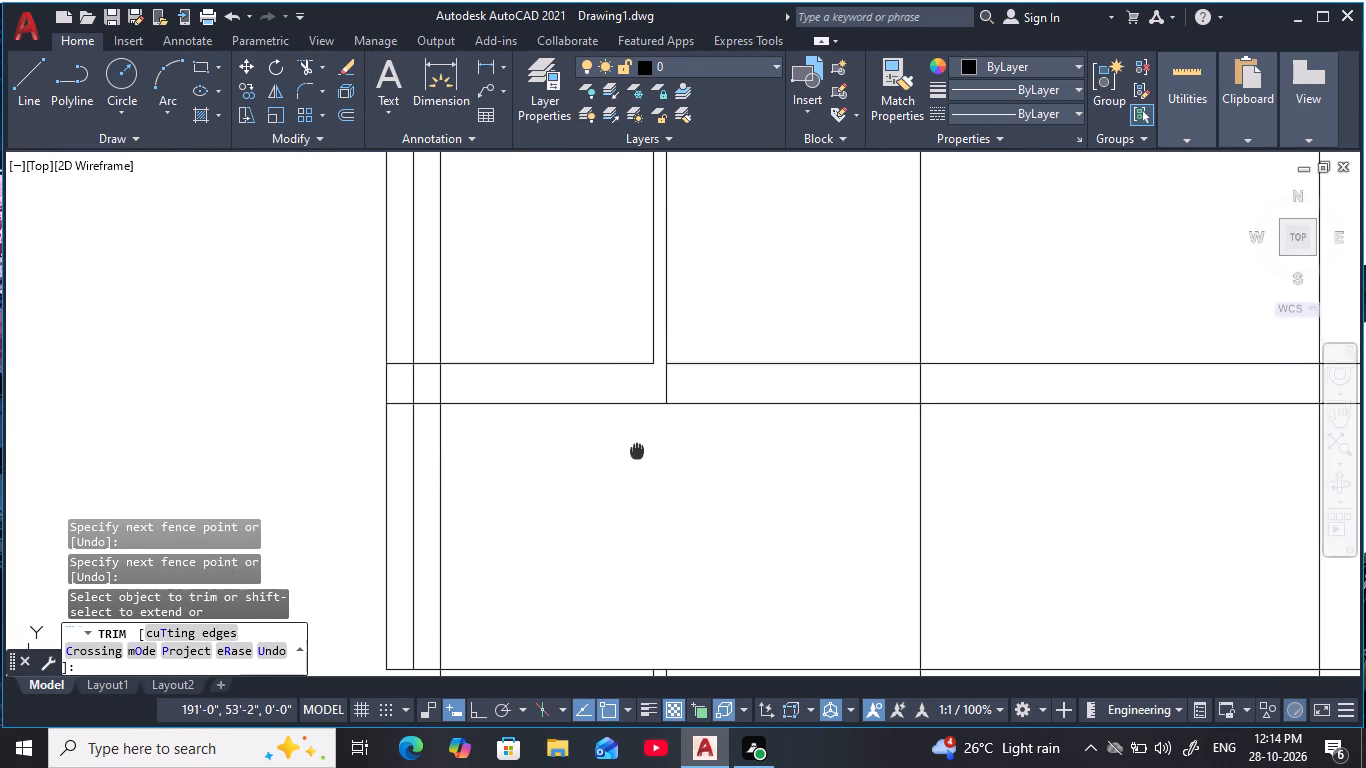
Trim the lower strip's upper line and both upper strip lines between the 6" wall pair and the first column line inside.
{"action": "middle_click_drag", "start_coordinate": [637, 461], "coordinate": [637, 541]}
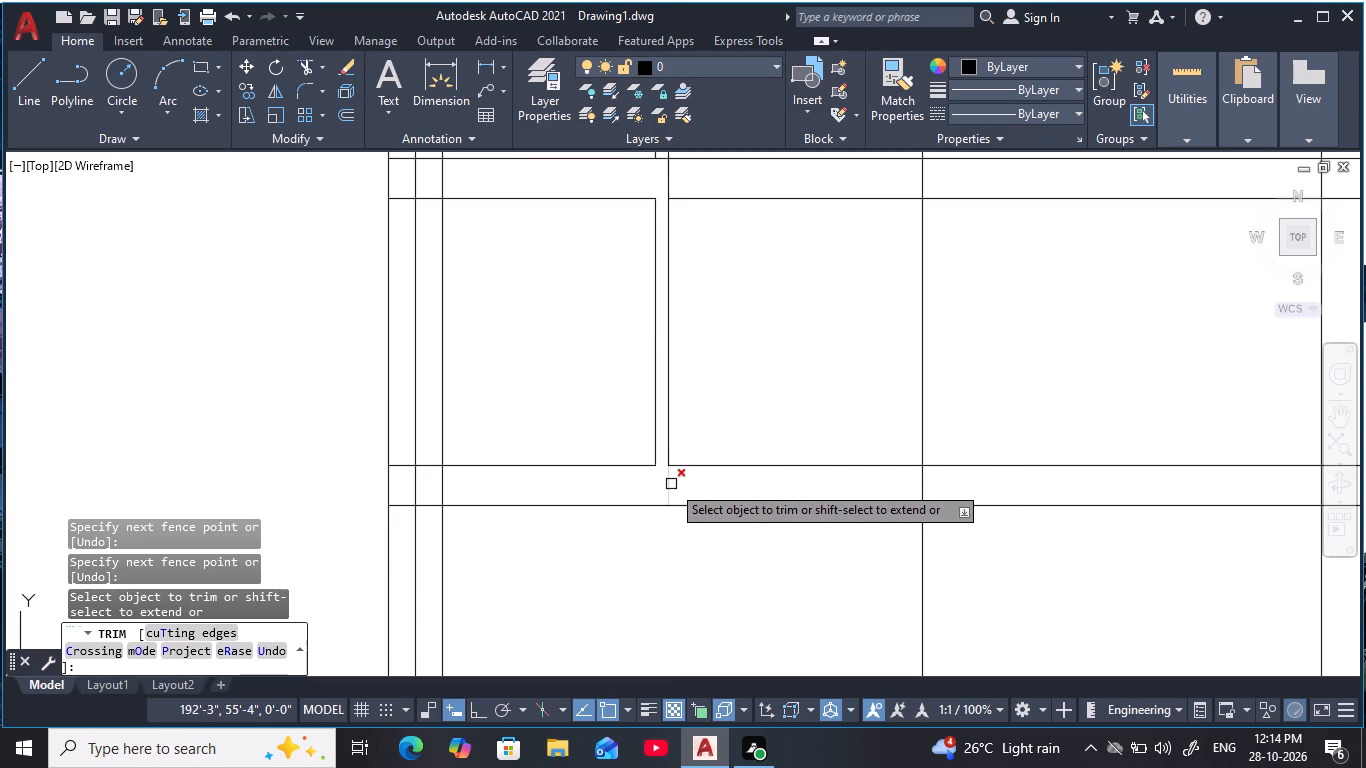
{"action": "left_click", "coordinate": [711, 461]}
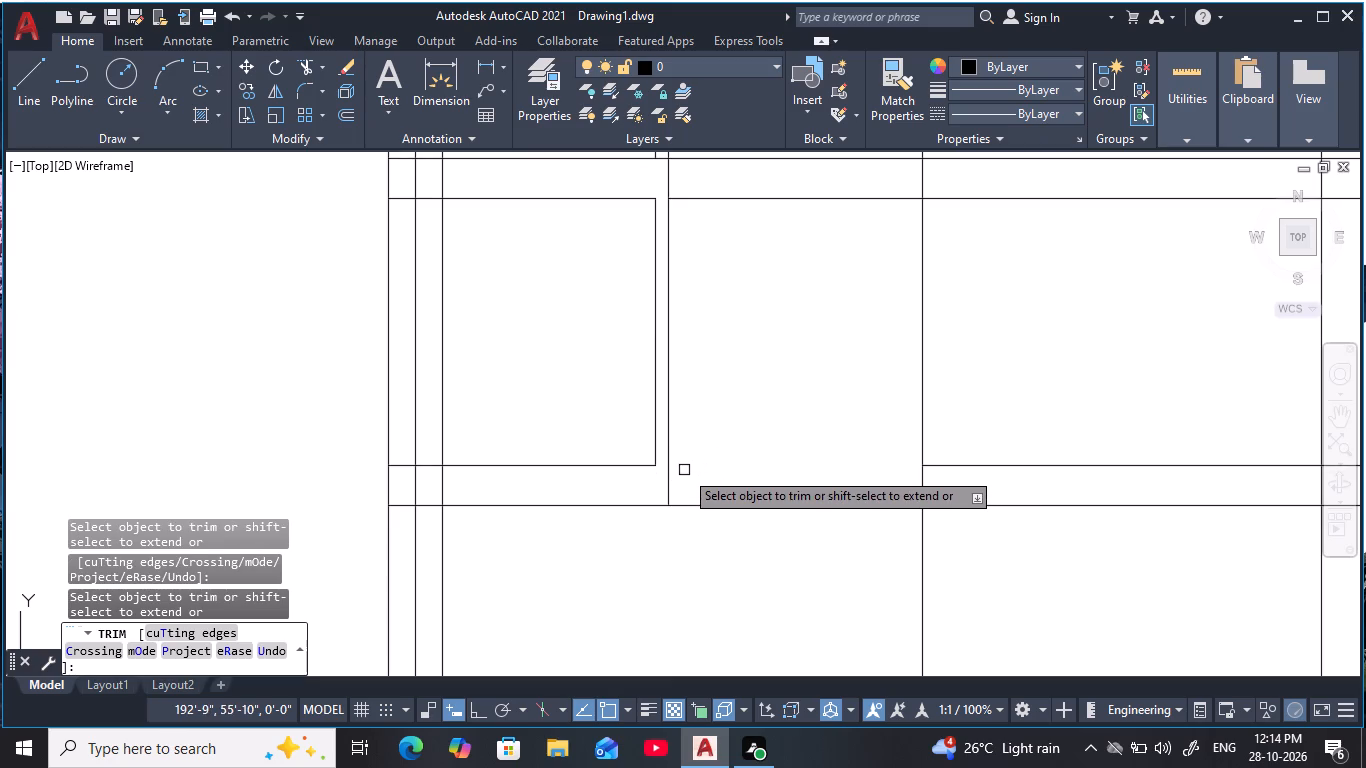
{"action": "middle_click_drag", "start_coordinate": [714, 401], "coordinate": [717, 547]}
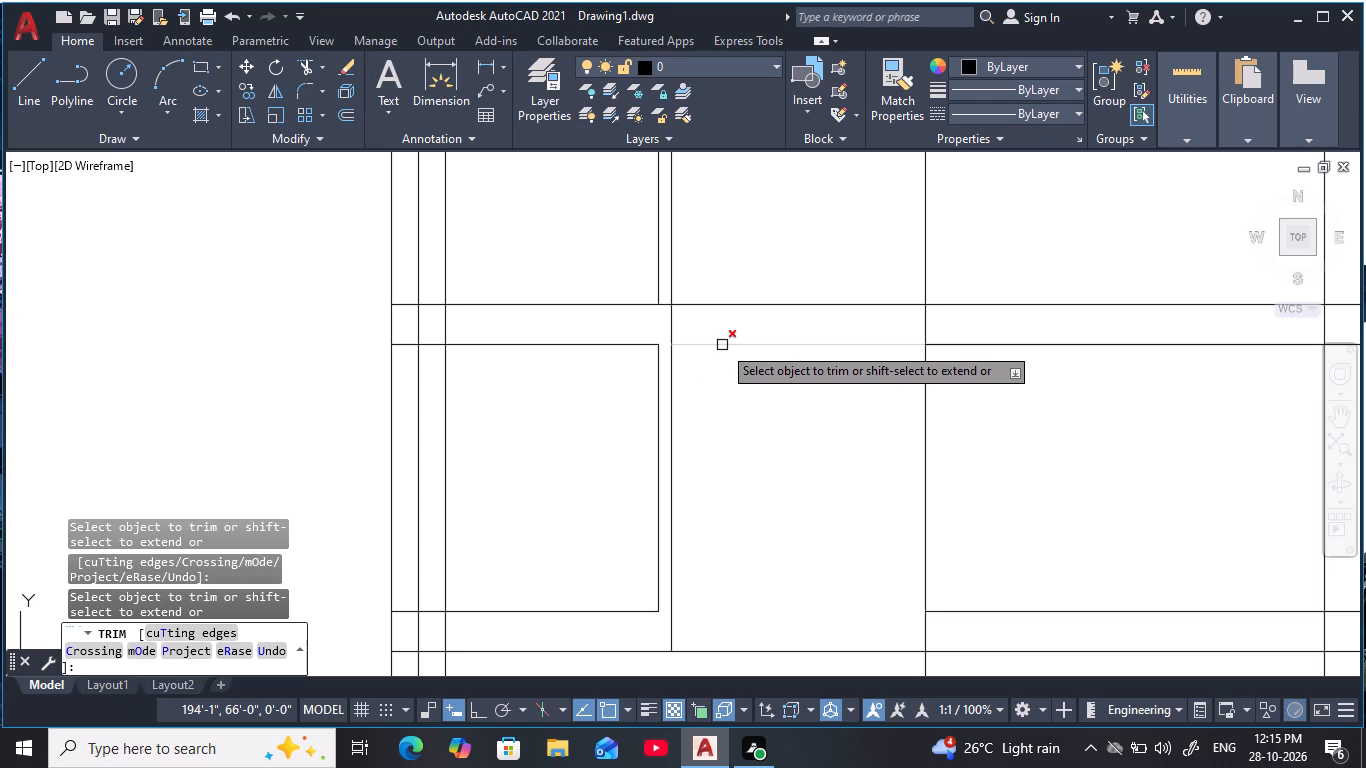
{"action": "left_click", "coordinate": [722, 345]}
{"action": "left_click", "coordinate": [725, 301]}
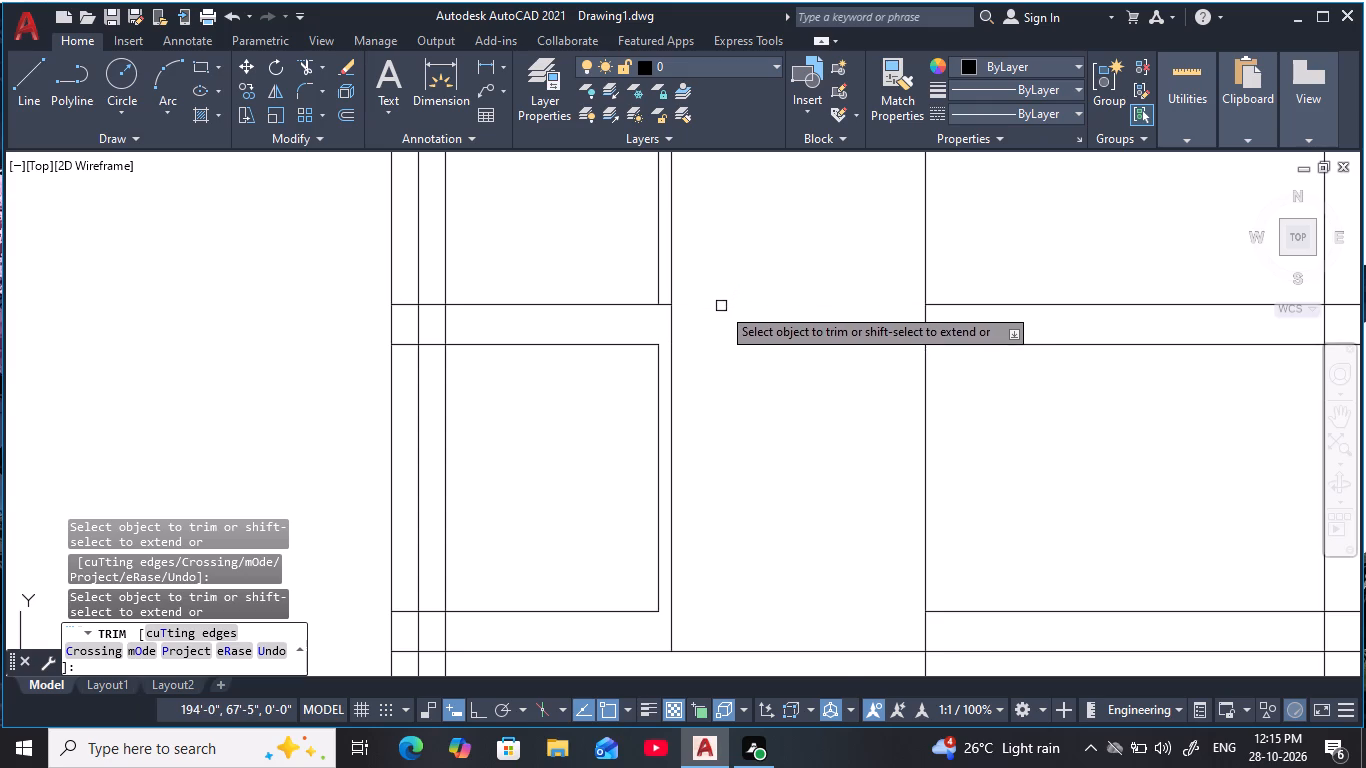
Trim the left edge line out of the third grid row and the row above the upper strip.
{"action": "scroll", "coordinate": [718, 314], "scroll_direction": "down", "scroll_amount": 1}
{"action": "middle_click", "coordinate": [718, 314]}
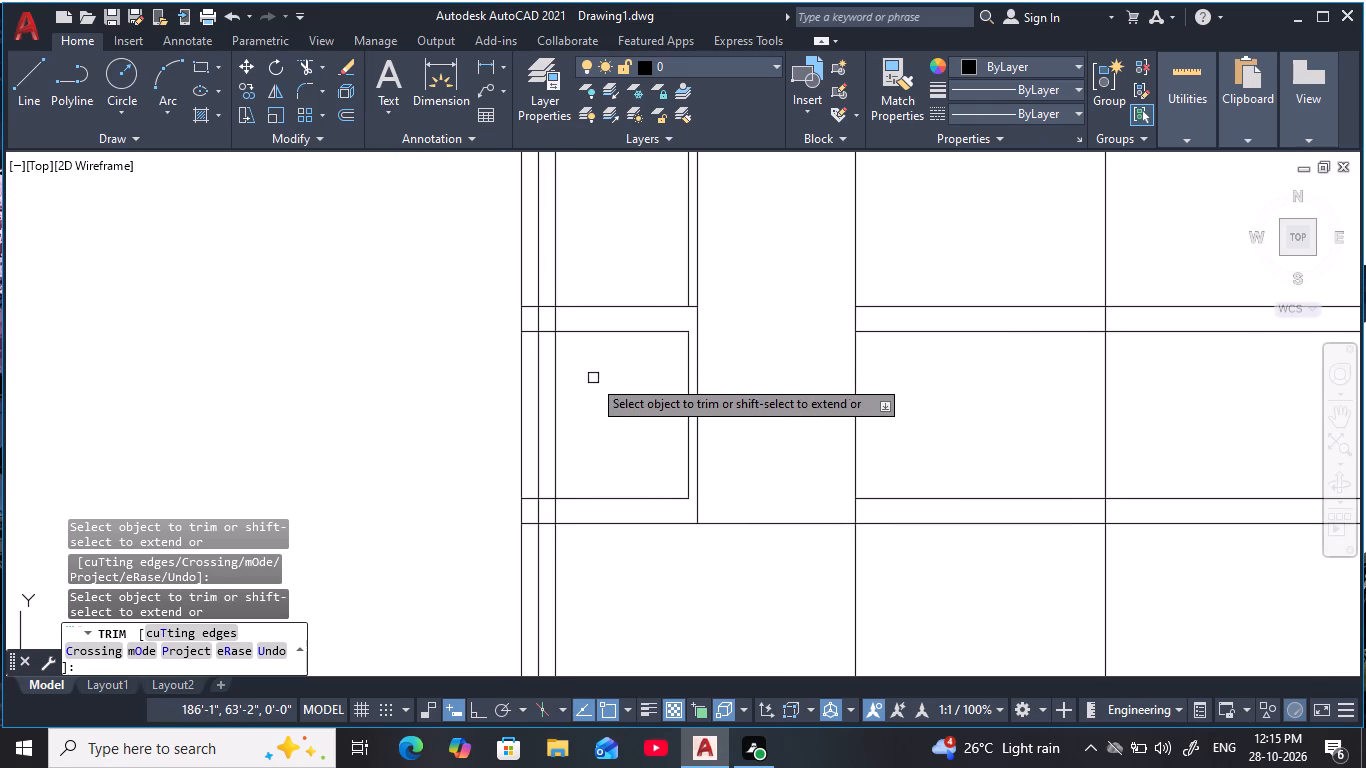
{"action": "middle_click_drag", "start_coordinate": [593, 378], "coordinate": [636, 371]}
{"action": "left_click", "coordinate": [561, 383]}
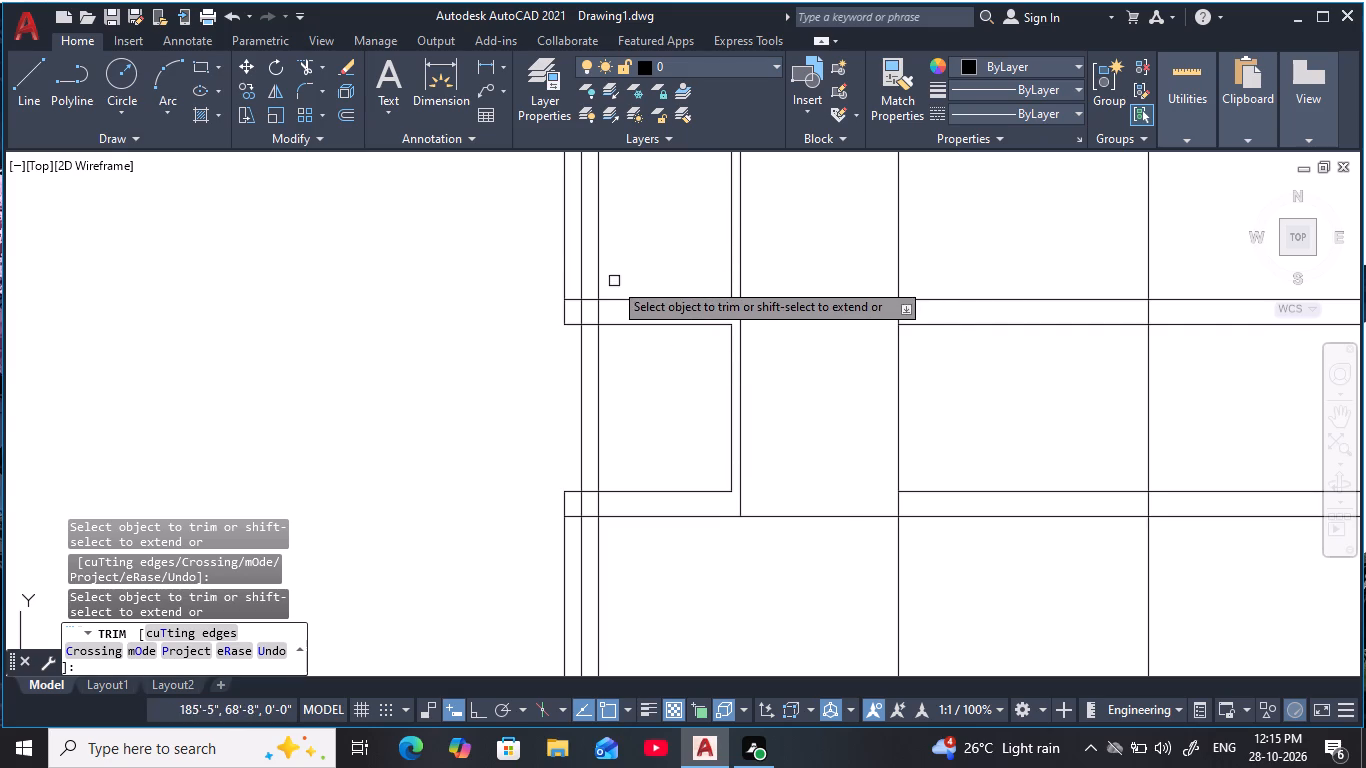
{"action": "left_click", "coordinate": [563, 279]}
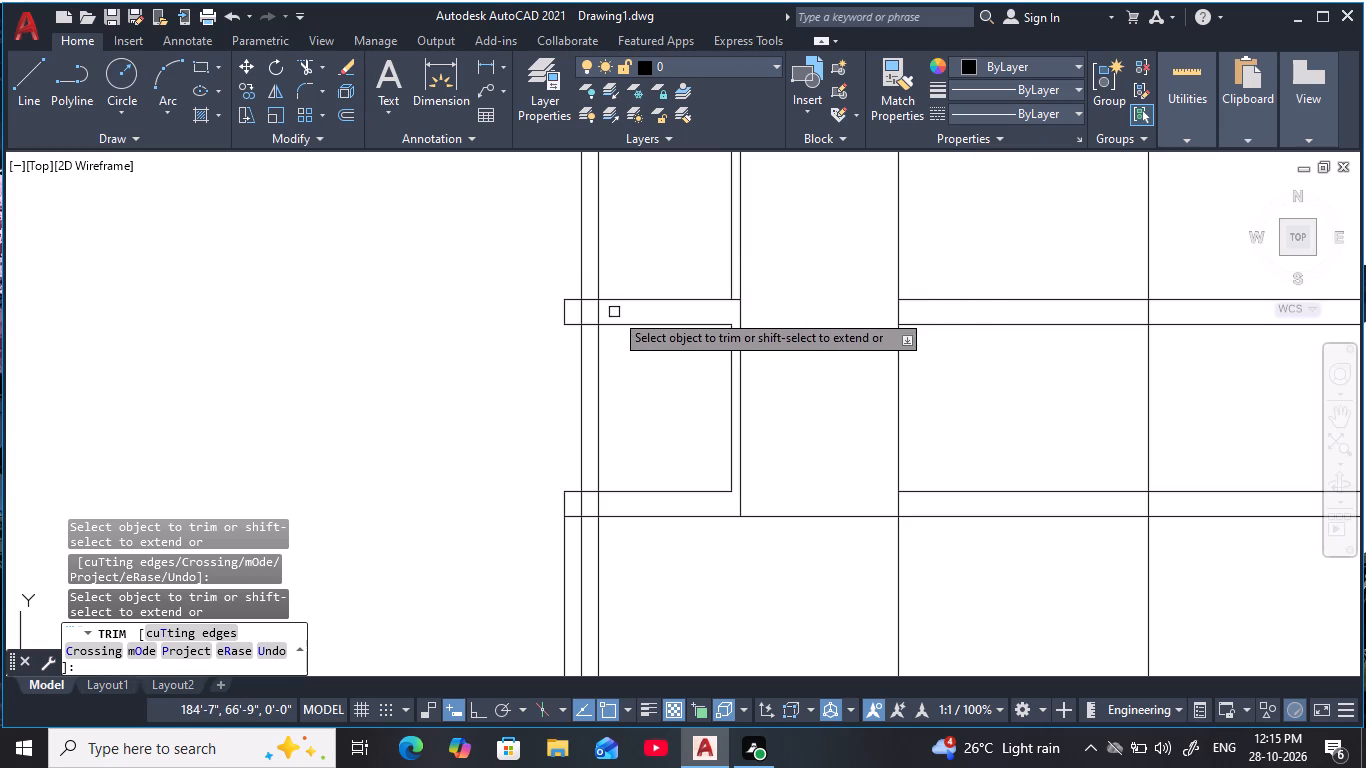
Trim the two left inner verticals out of the 1'6" strips above and below the third grid row.
{"action": "left_click", "coordinate": [600, 311]}
{"action": "left_click", "coordinate": [581, 314]}
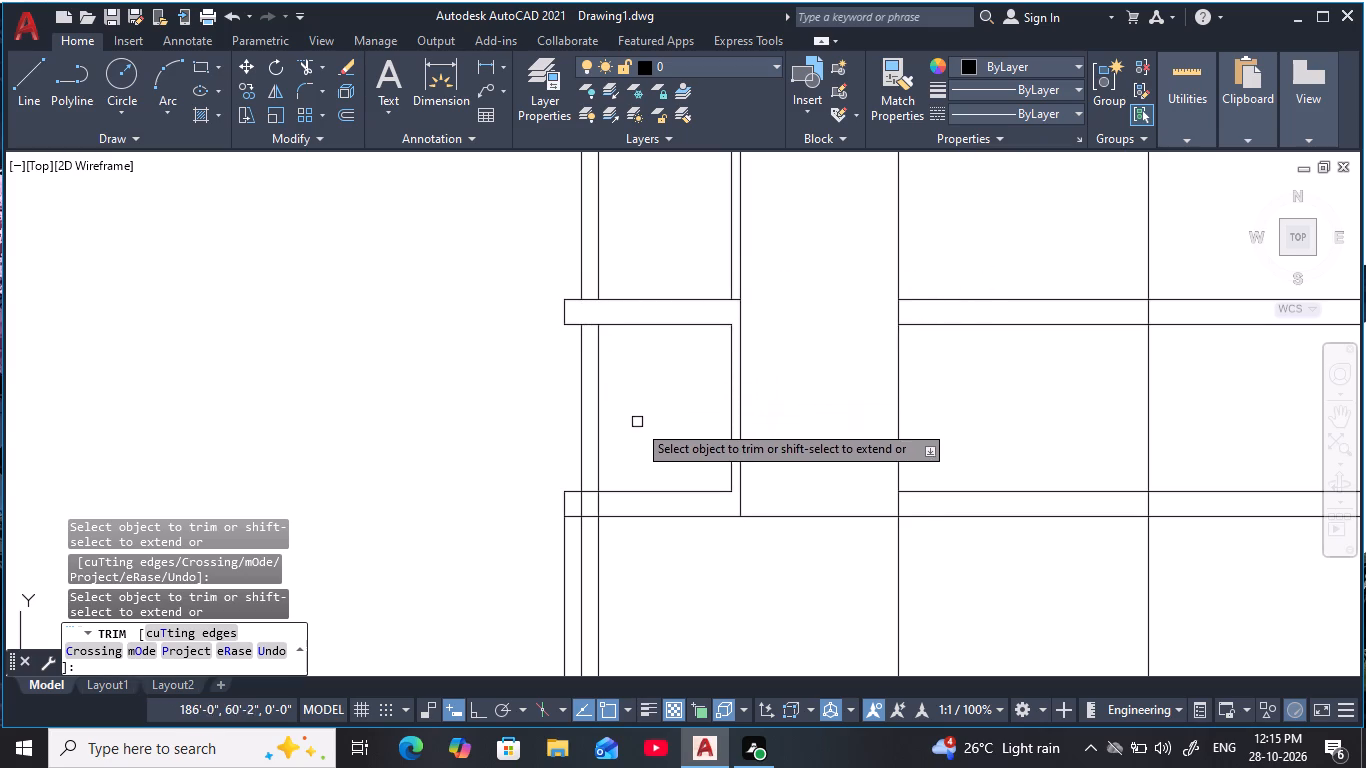
{"action": "left_click", "coordinate": [601, 505]}
{"action": "left_click", "coordinate": [582, 506]}
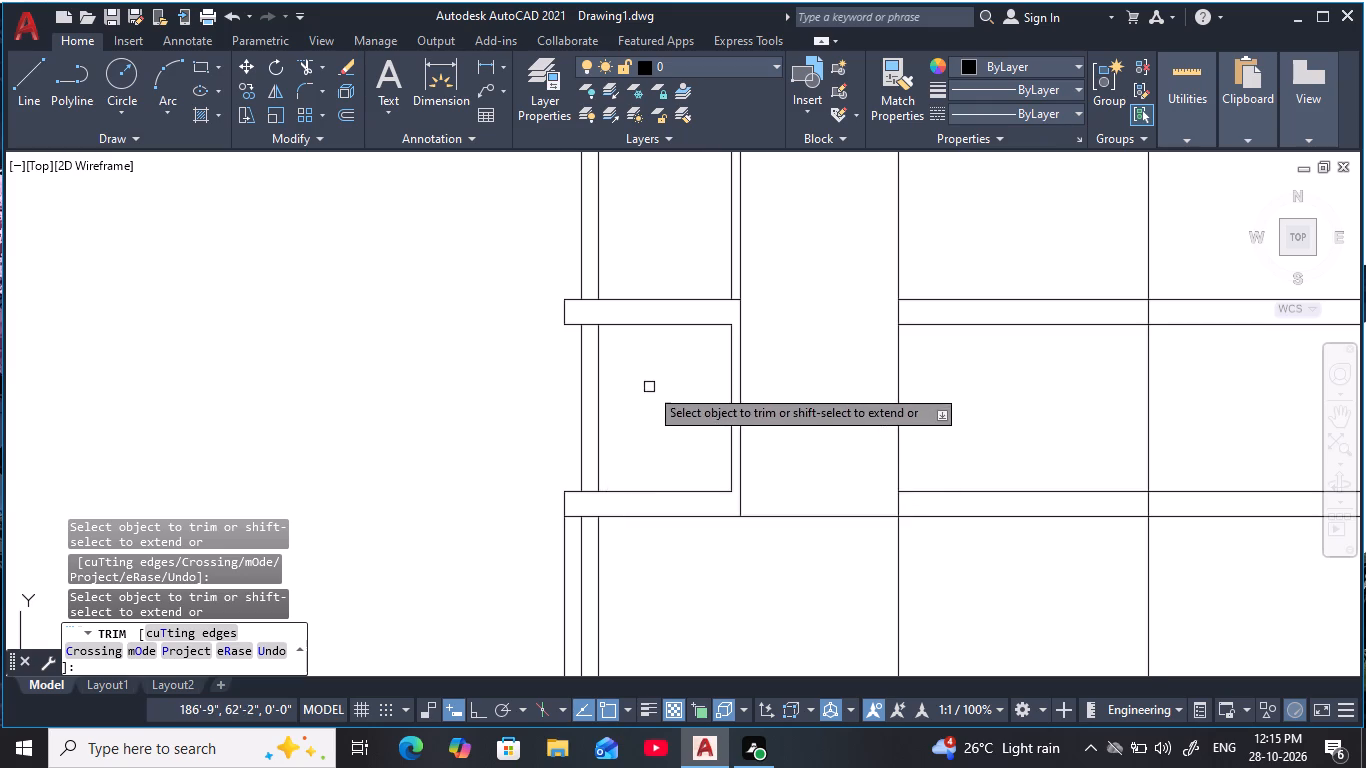
{"action": "middle_click_drag", "start_coordinate": [649, 387], "coordinate": [653, 410]}
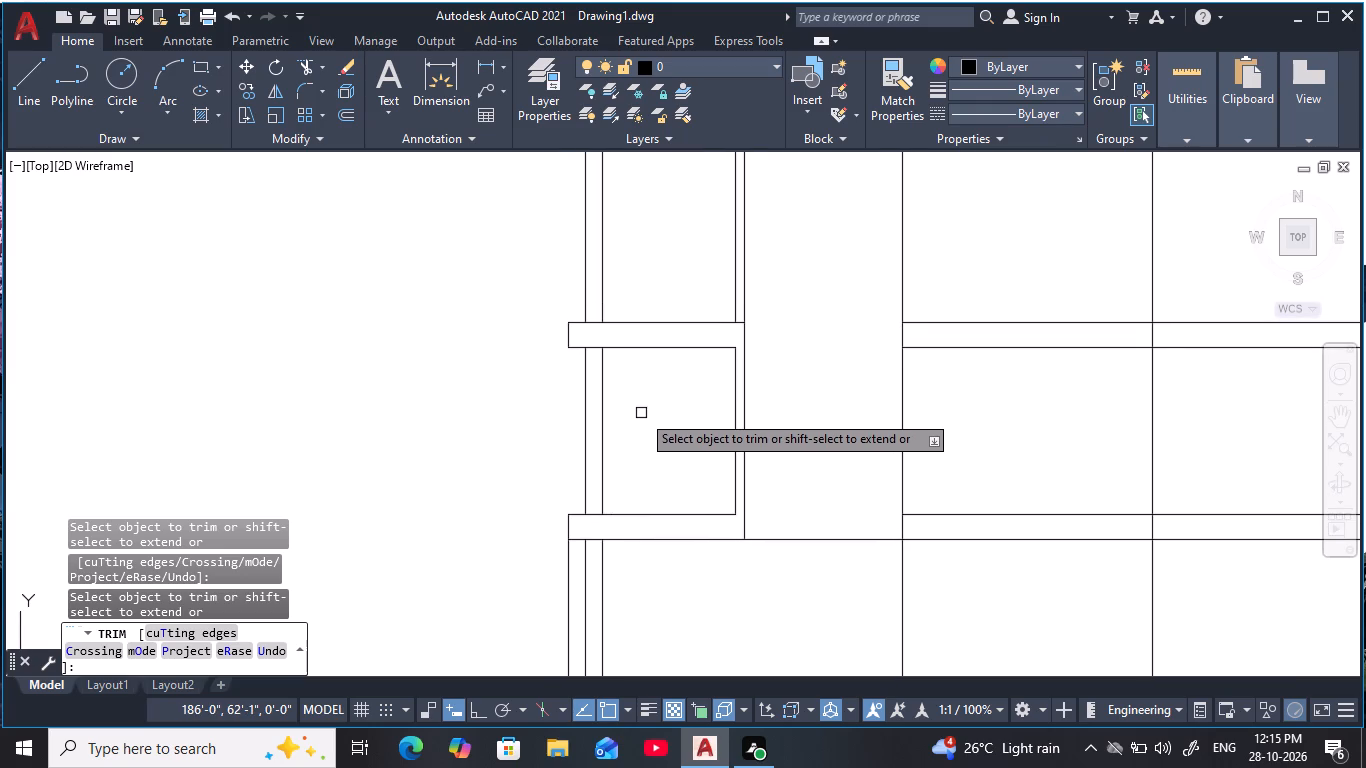
Offset the upper line of the strip below the third grid row 3' upward into the left bay.
{"action": "key", "text": "Escape"}
{"action": "key", "text": "Escape"}
{"action": "key", "text": "Escape"}
{"action": "key", "text": "Escape"}
{"action": "key", "text": "Escape"}
{"action": "type", "text": "o"}
{"action": "key", "text": "space"}
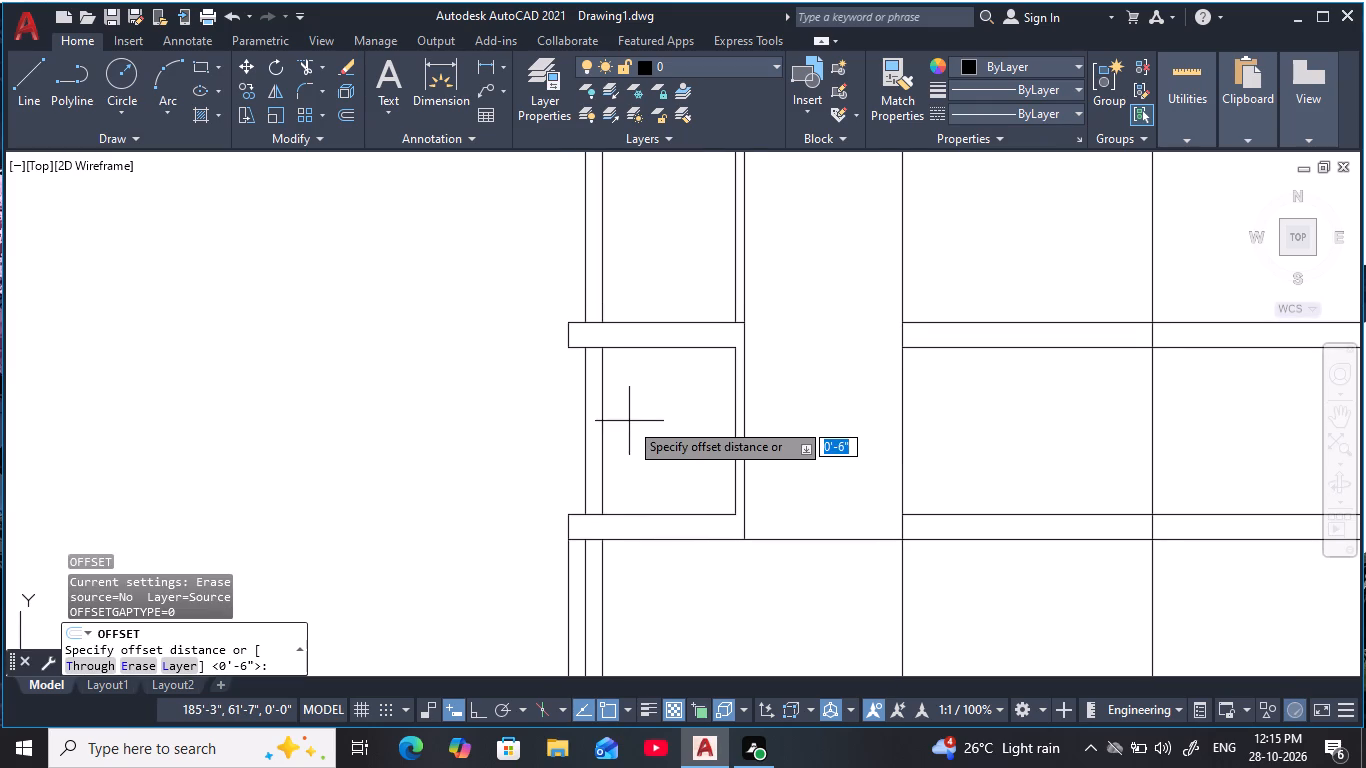
{"action": "type", "text": "3'"}
{"action": "key", "text": "space"}
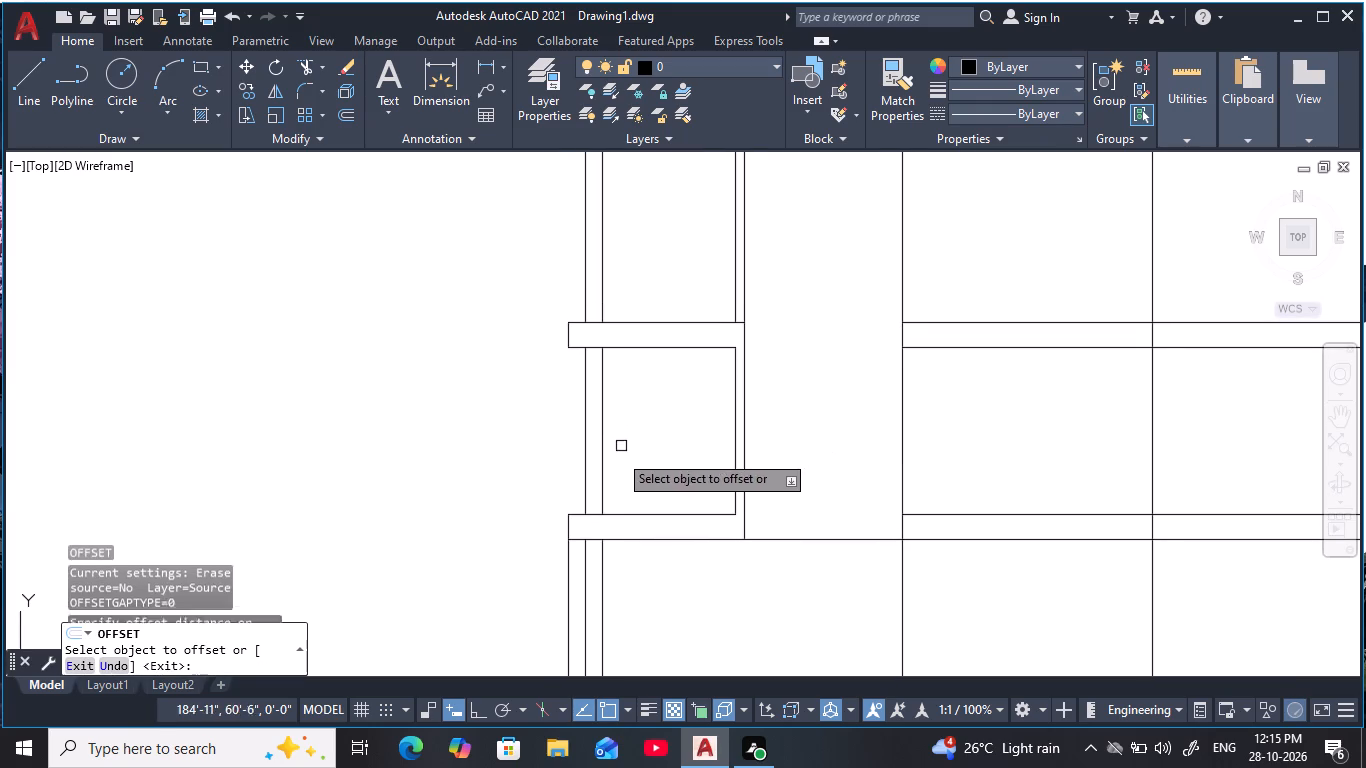
{"action": "left_click", "coordinate": [629, 516]}
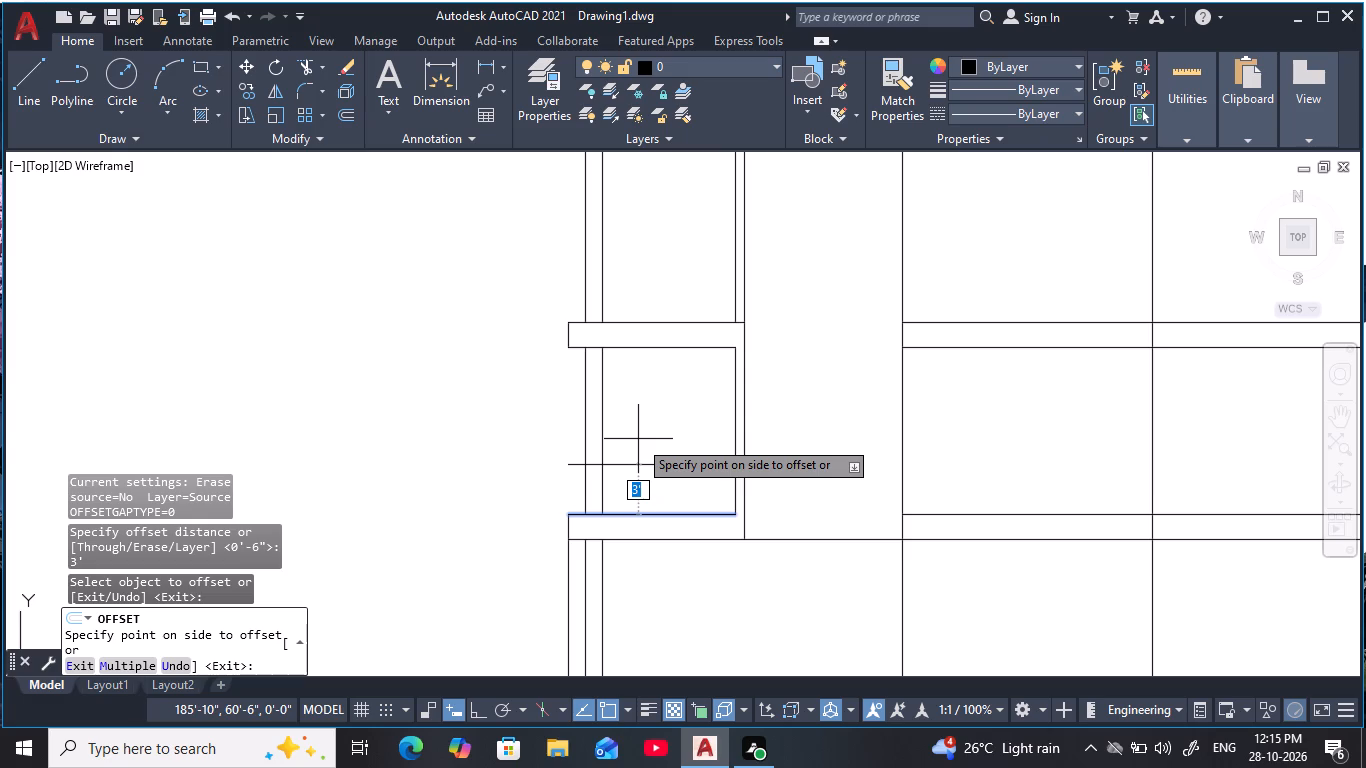
{"action": "left_click", "coordinate": [638, 439]}
{"action": "key", "text": "Escape"}
{"action": "key", "text": "Escape"}
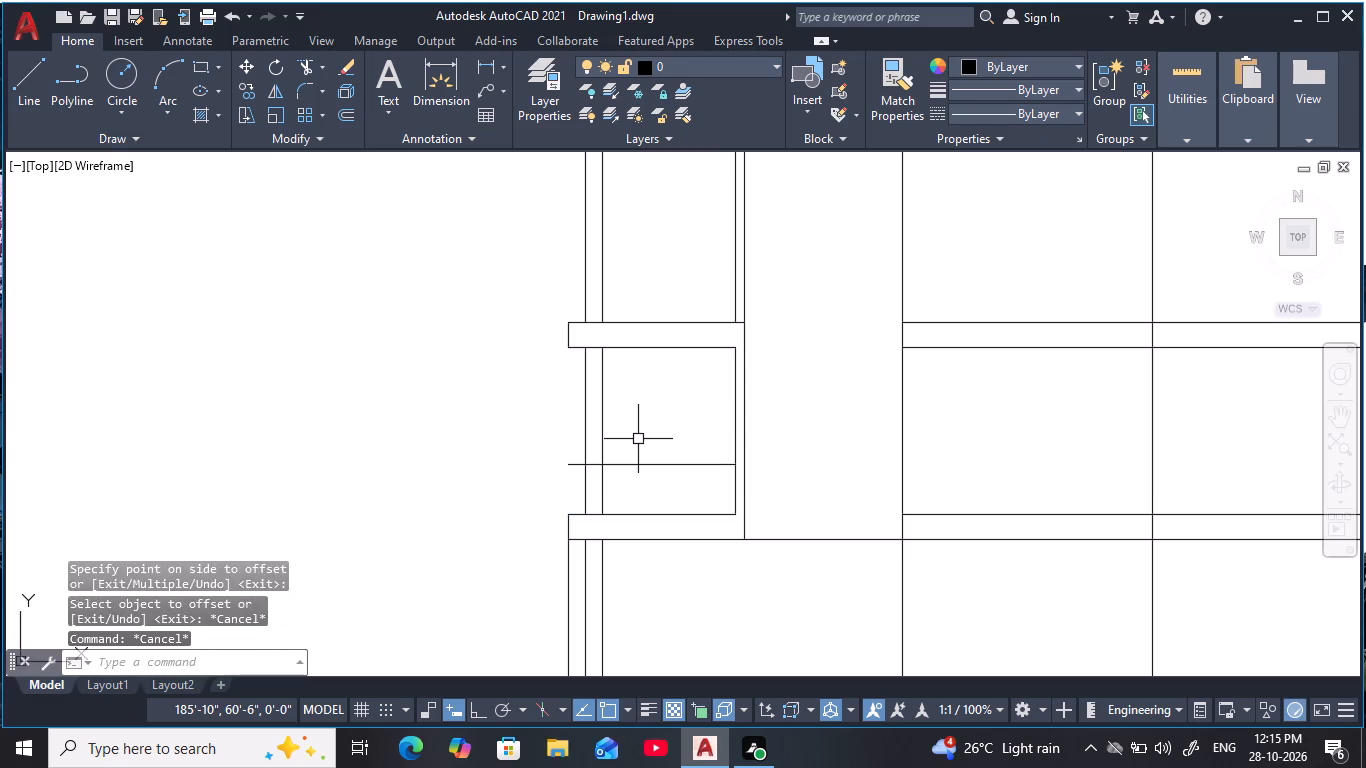
{"action": "key", "text": "Escape"}
{"action": "key", "text": "Escape"}
{"action": "key", "text": "Escape"}
{"action": "key", "text": "Escape"}
{"action": "key", "text": "Escape"}
{"action": "key", "text": "Escape"}
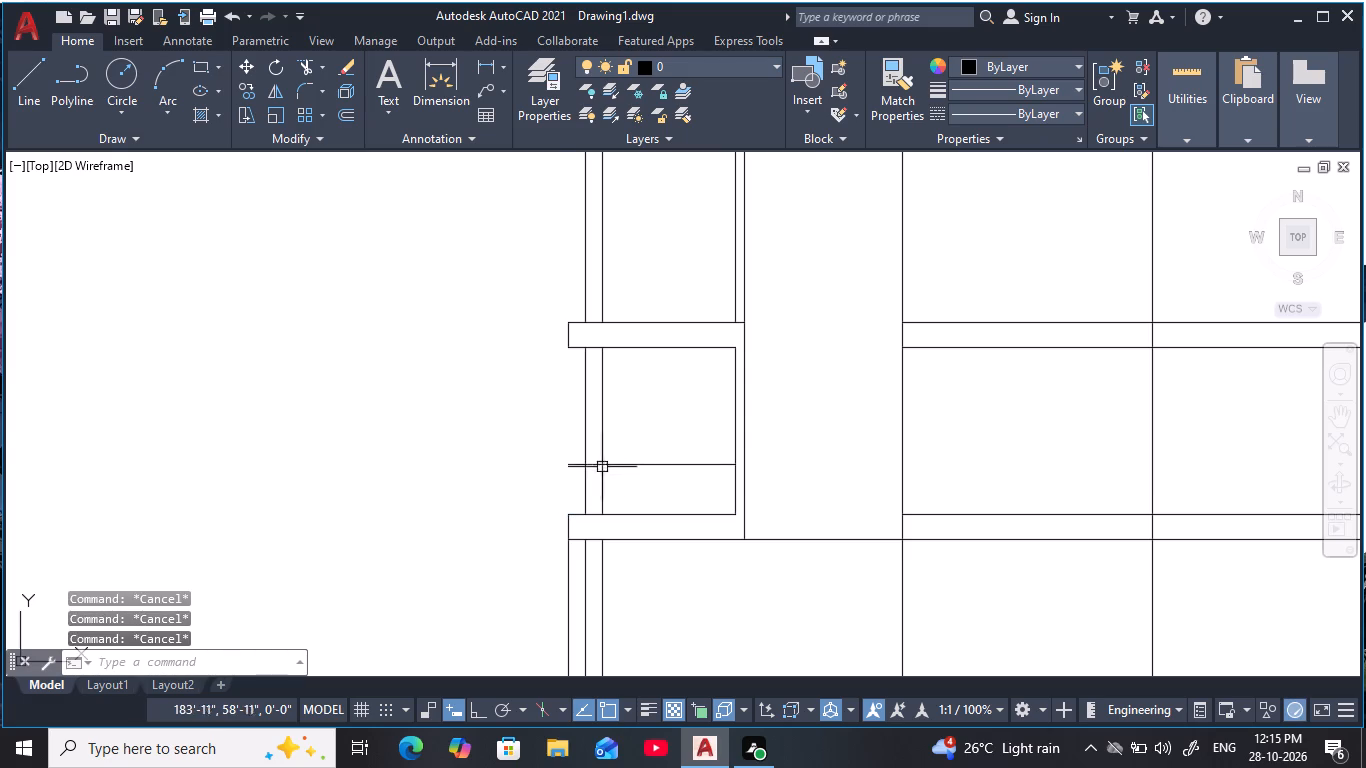
Trim the 3' offset line on both sides, keeping only the short piece between the two left inner verticals.
{"action": "scroll", "coordinate": [600, 468], "scroll_direction": "up", "scroll_amount": 1}
{"action": "middle_click", "coordinate": [600, 468]}
{"action": "key", "text": "Escape"}
{"action": "key", "text": "Escape"}
{"action": "key", "text": "t"}
{"action": "key", "text": "r"}
{"action": "key", "text": "space"}
{"action": "left_click_drag", "start_coordinate": [668, 496], "coordinate": [681, 426]}
{"action": "left_click_drag", "start_coordinate": [552, 469], "coordinate": [569, 445]}
{"action": "key", "text": "Escape"}
{"action": "key", "text": "Escape"}
{"action": "key", "text": "Escape"}
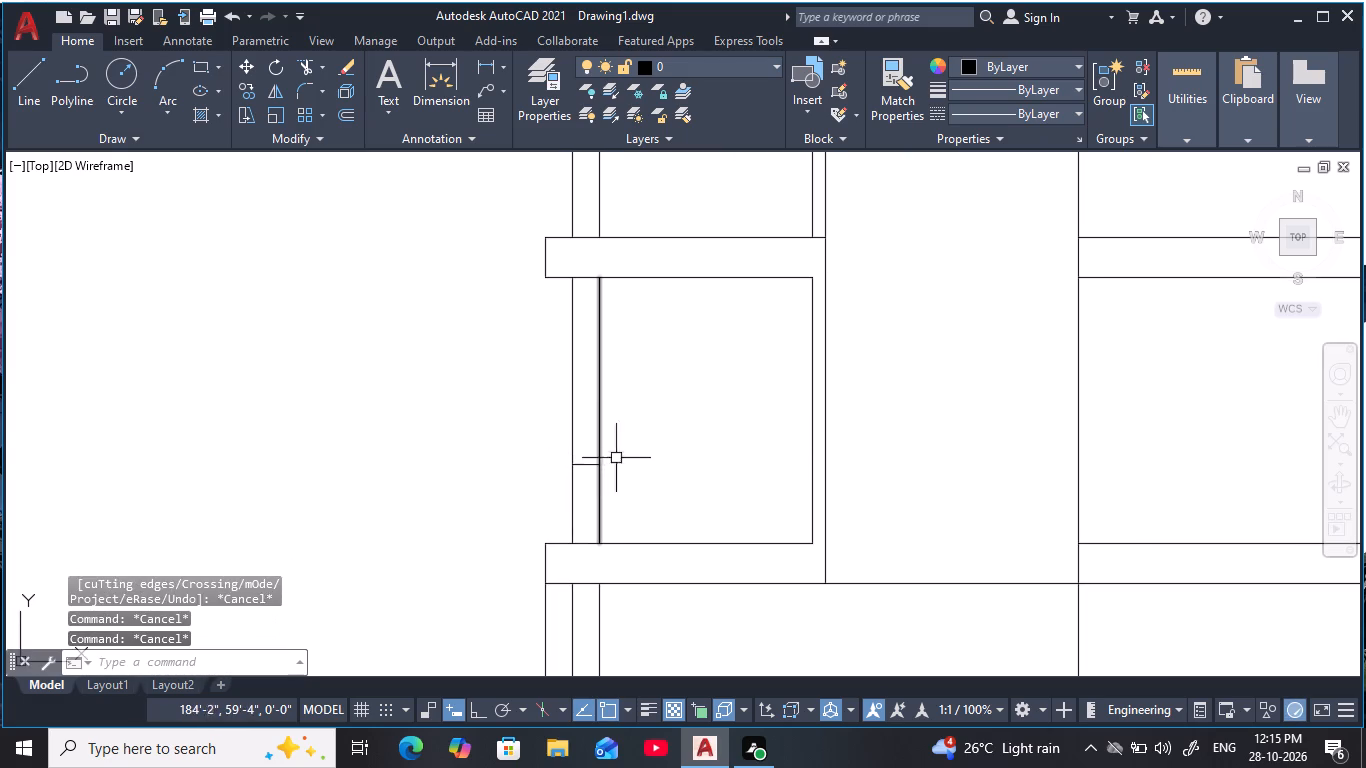
{"action": "key", "text": "Escape"}
Offset the short line between the left inner verticals 1" upward repeatedly with the Multiple option, forming a stack of lines.
{"action": "type", "text": "o"}
{"action": "key", "text": "space"}
{"action": "key", "text": "1"}
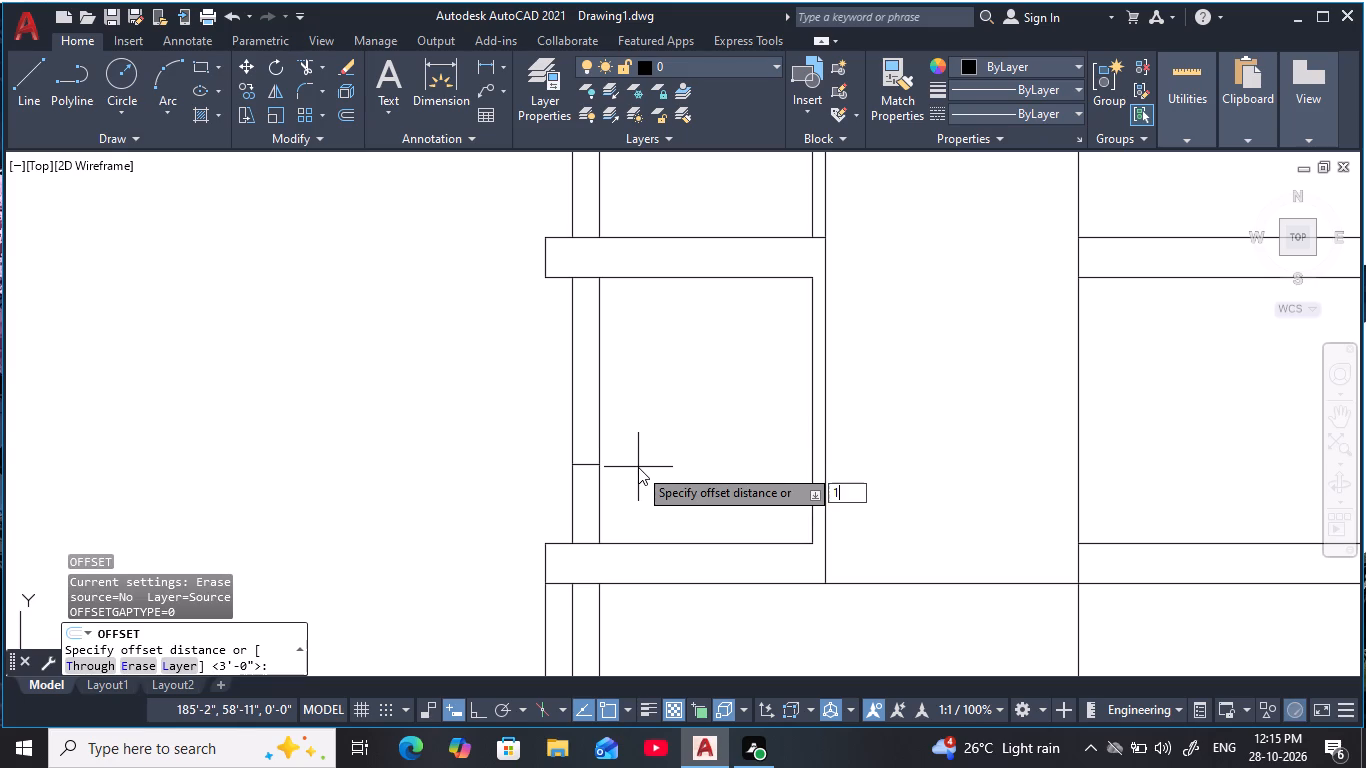
{"action": "key", "text": "space"}
{"action": "left_click", "coordinate": [584, 467]}
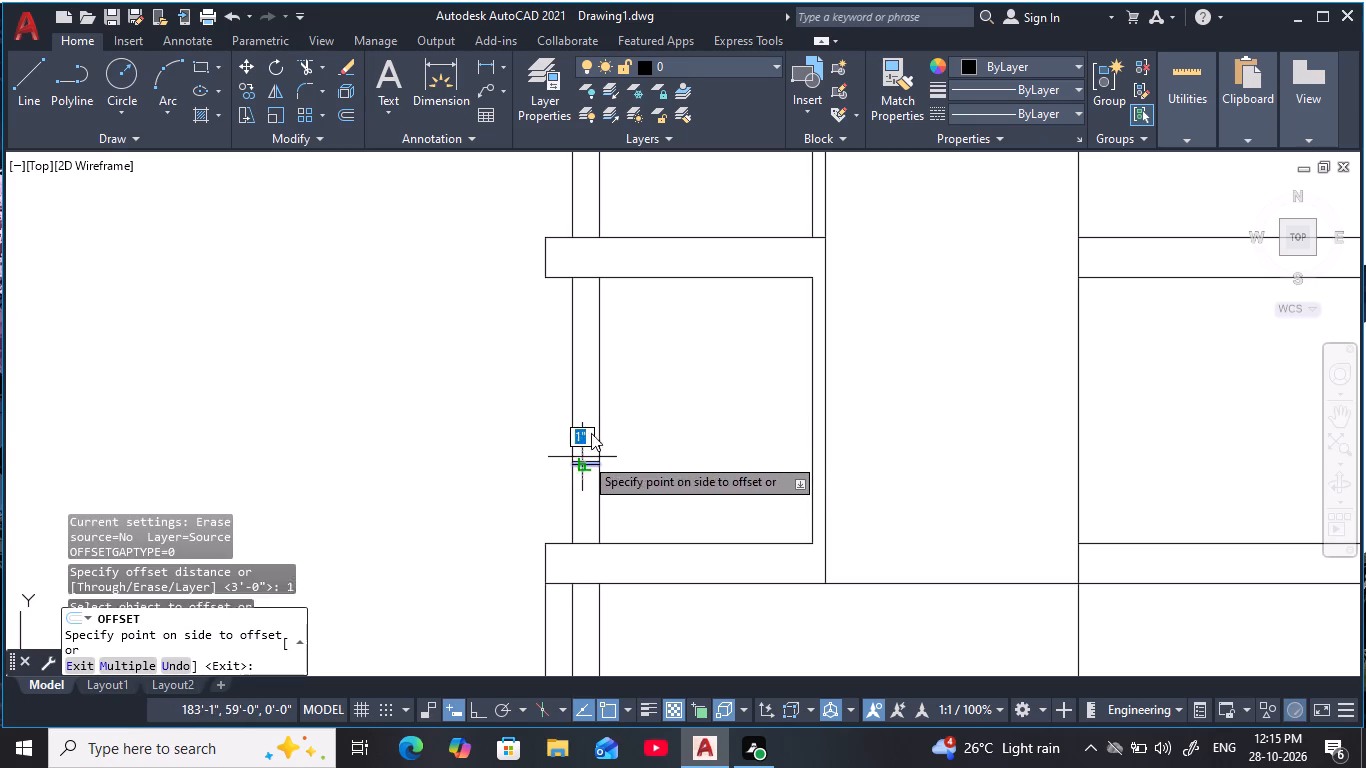
{"action": "type", "text": "m"}
{"action": "key", "text": "space"}
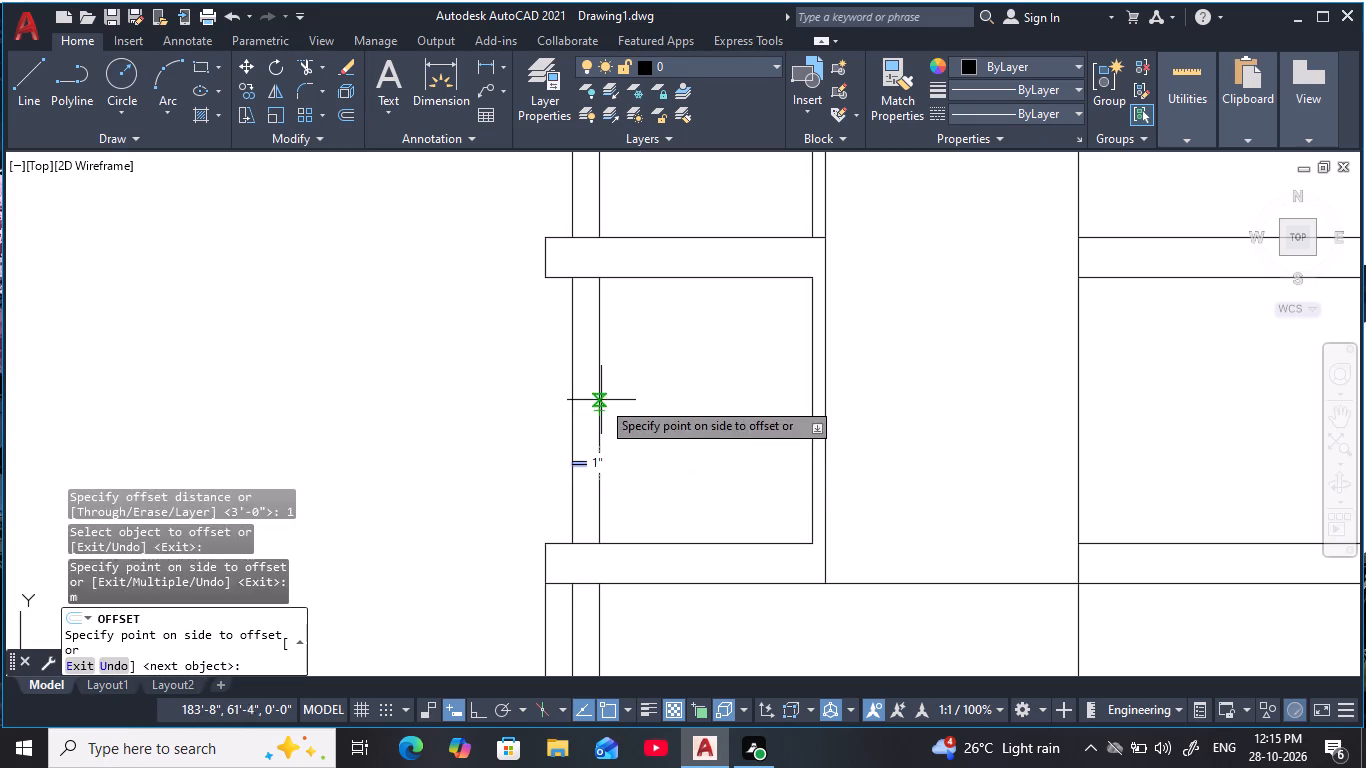
{"action": "triple_click", "coordinate": [601, 400]}
{"action": "triple_click", "coordinate": [603, 400]}
{"action": "left_click", "coordinate": [597, 394]}
{"action": "triple_click", "coordinate": [596, 388]}
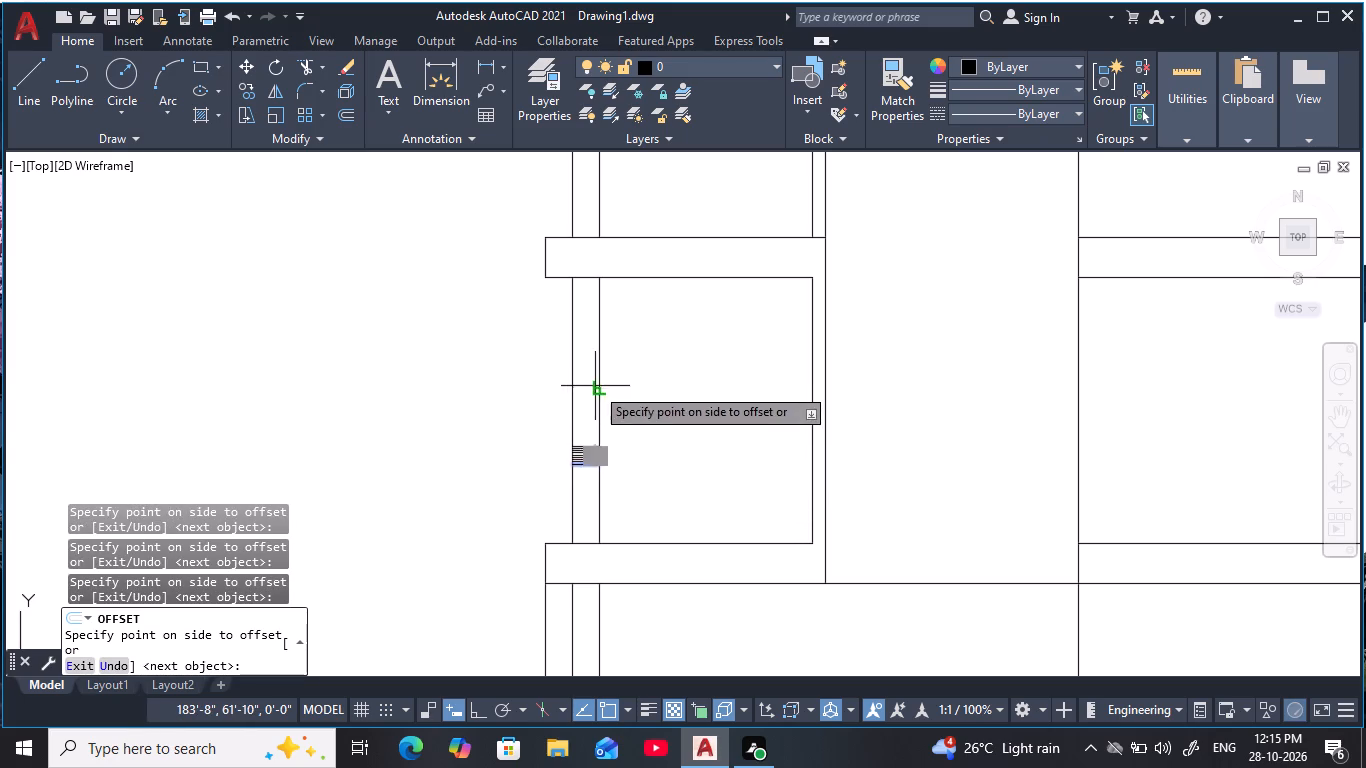
{"action": "left_click", "coordinate": [595, 381]}
{"action": "left_click", "coordinate": [597, 373]}
{"action": "triple_click", "coordinate": [600, 359]}
{"action": "key", "text": "Escape"}
{"action": "key", "text": "Escape"}
{"action": "key", "text": "Escape"}
Trim the second left inner vertical between the stack of 1" lines and the lower strip in the third grid row.
{"action": "middle_click_drag", "start_coordinate": [679, 418], "coordinate": [664, 439]}
{"action": "scroll", "coordinate": [675, 432], "scroll_direction": "down", "scroll_amount": 2}
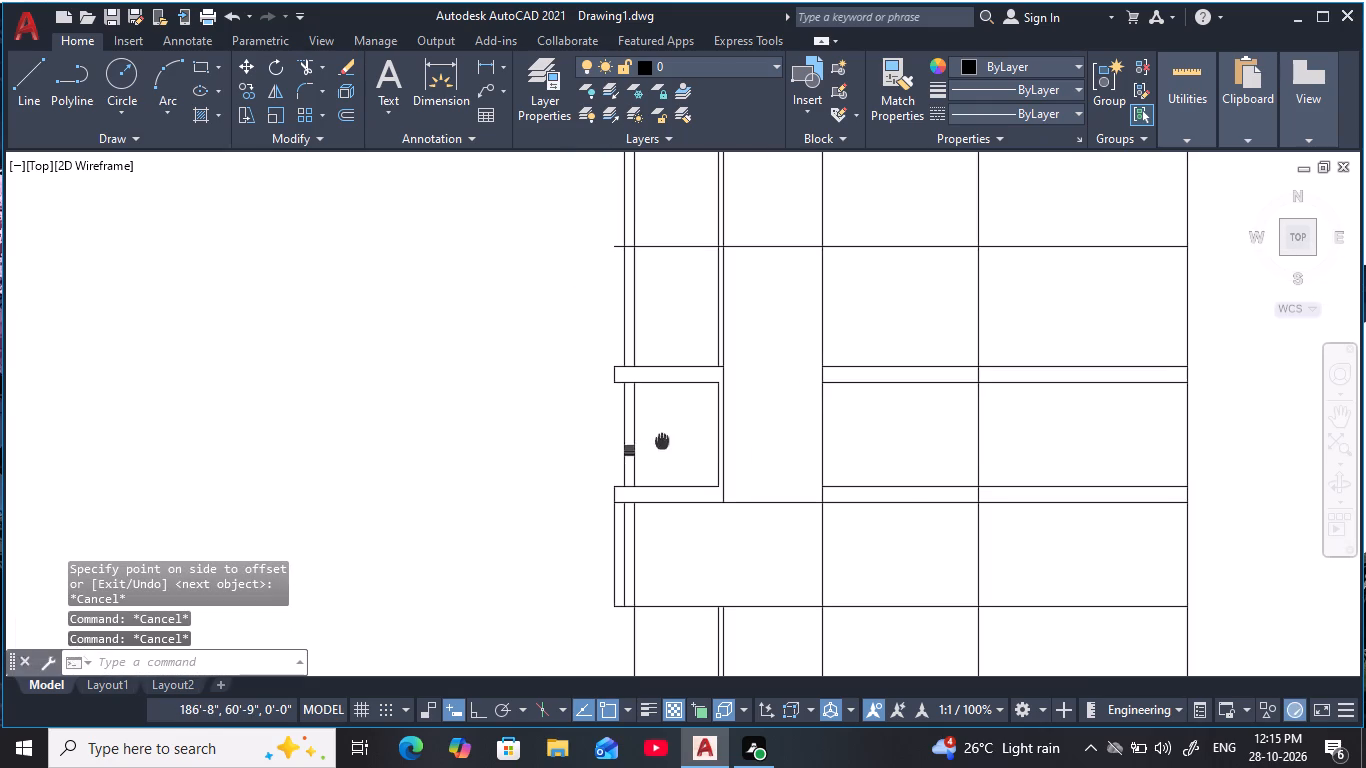
{"action": "middle_click_drag", "start_coordinate": [653, 438], "coordinate": [633, 450]}
{"action": "key", "text": "Escape"}
{"action": "key", "text": "Escape"}
{"action": "key", "text": "Escape"}
{"action": "key", "text": "Escape"}
{"action": "key", "text": "Escape"}
{"action": "scroll", "coordinate": [635, 437], "scroll_direction": "up", "scroll_amount": 1}
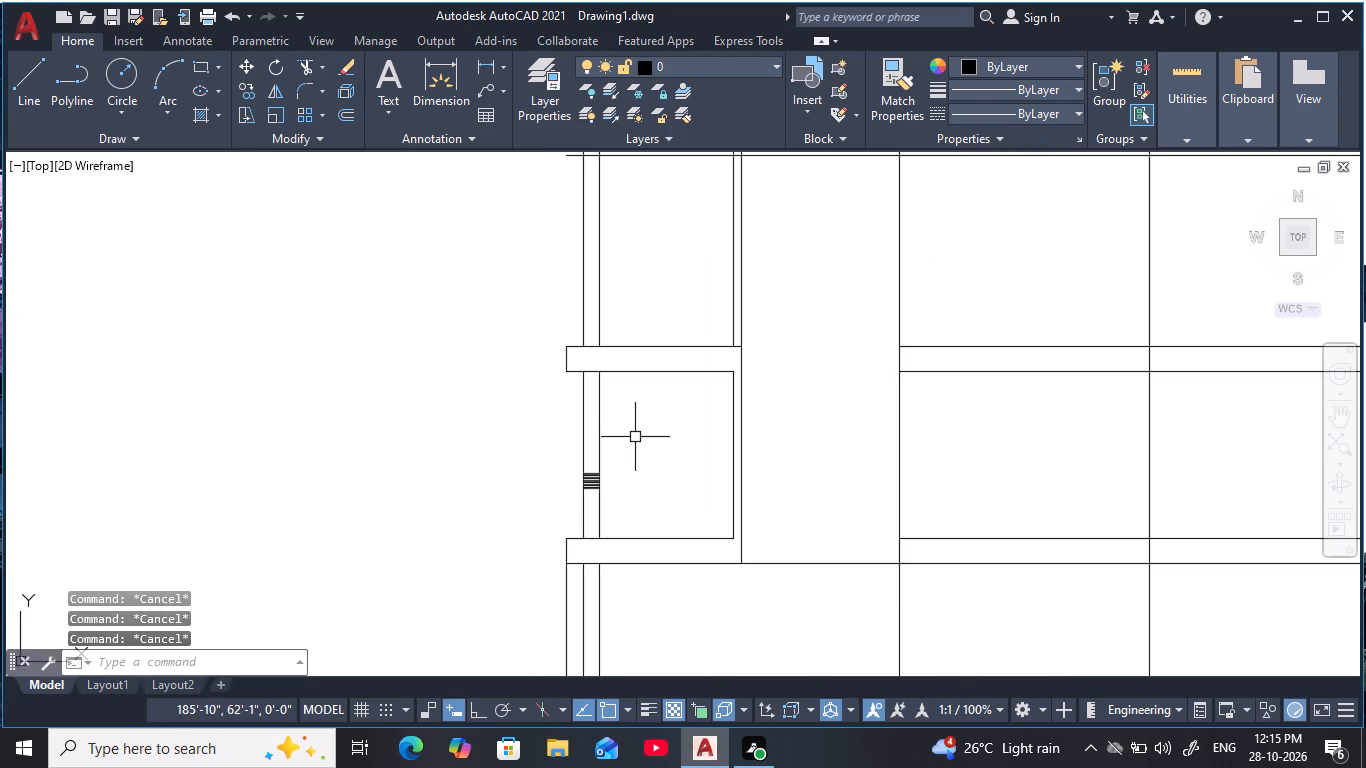
{"action": "scroll", "coordinate": [637, 437], "scroll_direction": "up", "scroll_amount": 1}
{"action": "key", "text": "Escape"}
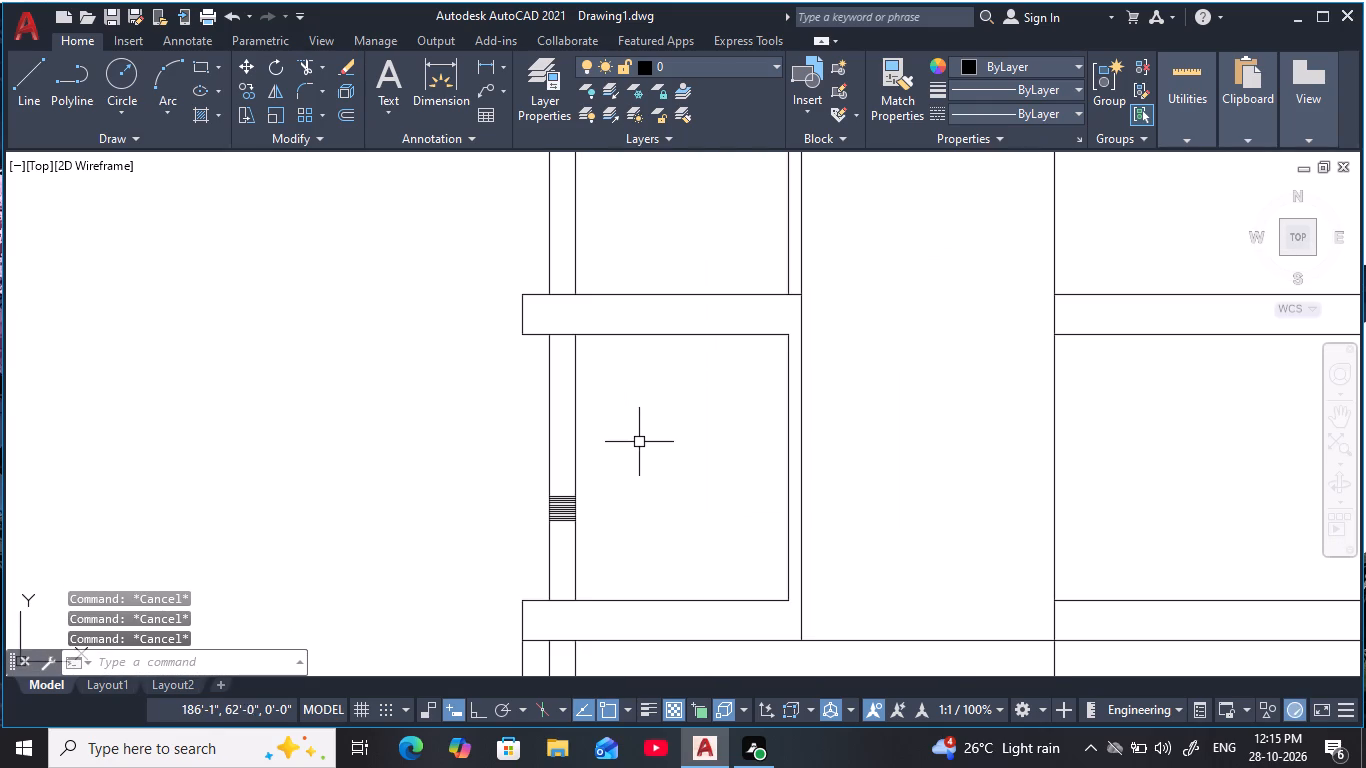
{"action": "key", "text": "Escape"}
{"action": "key", "text": "Escape"}
{"action": "middle_click_drag", "start_coordinate": [611, 526], "coordinate": [608, 506]}
{"action": "key", "text": "Escape"}
{"action": "key", "text": "Escape"}
{"action": "type", "text": "tr"}
{"action": "key", "text": "space"}
{"action": "left_click", "coordinate": [574, 533]}
{"action": "scroll", "coordinate": [668, 447], "scroll_direction": "down", "scroll_amount": 1}
{"action": "middle_click_drag", "start_coordinate": [668, 446], "coordinate": [635, 493]}
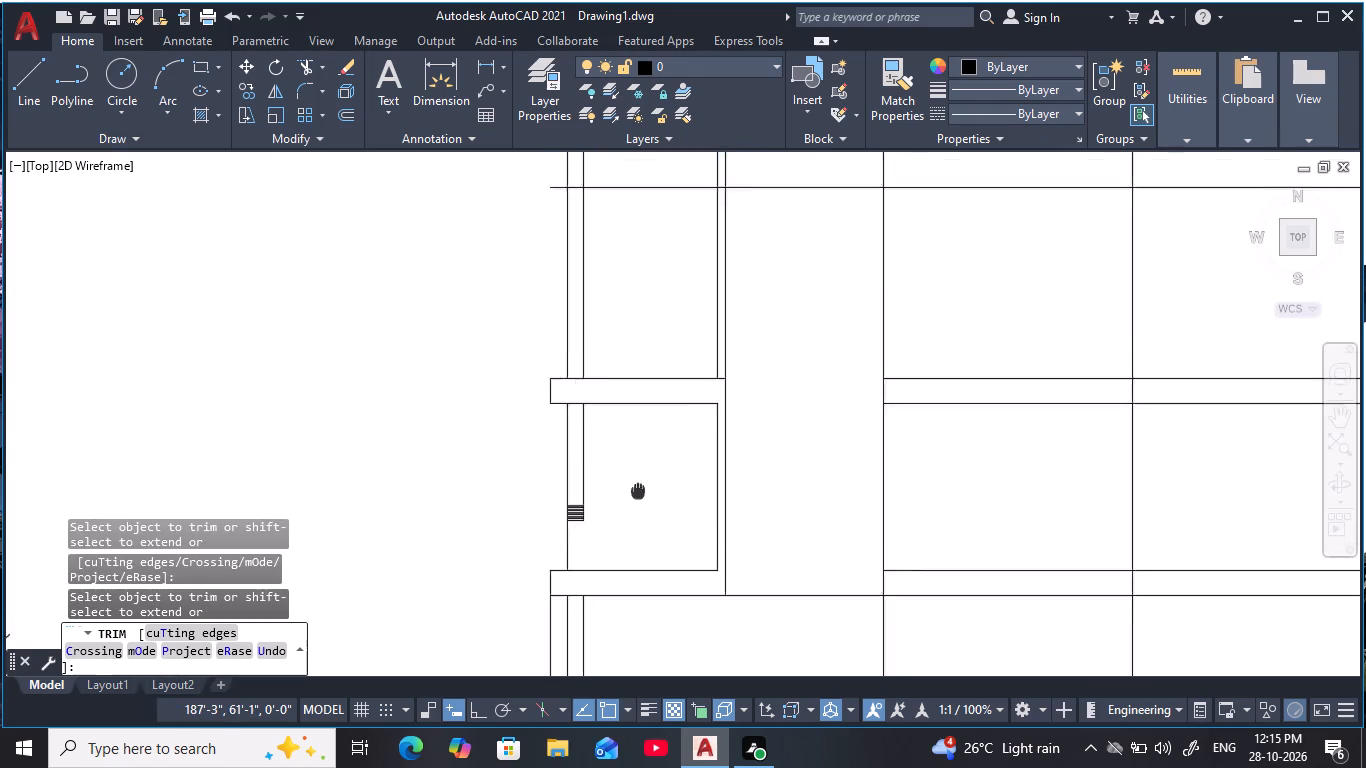
{"action": "middle_click_drag", "start_coordinate": [635, 493], "coordinate": [613, 511]}
{"action": "key", "text": "Escape"}
{"action": "key", "text": "Escape"}
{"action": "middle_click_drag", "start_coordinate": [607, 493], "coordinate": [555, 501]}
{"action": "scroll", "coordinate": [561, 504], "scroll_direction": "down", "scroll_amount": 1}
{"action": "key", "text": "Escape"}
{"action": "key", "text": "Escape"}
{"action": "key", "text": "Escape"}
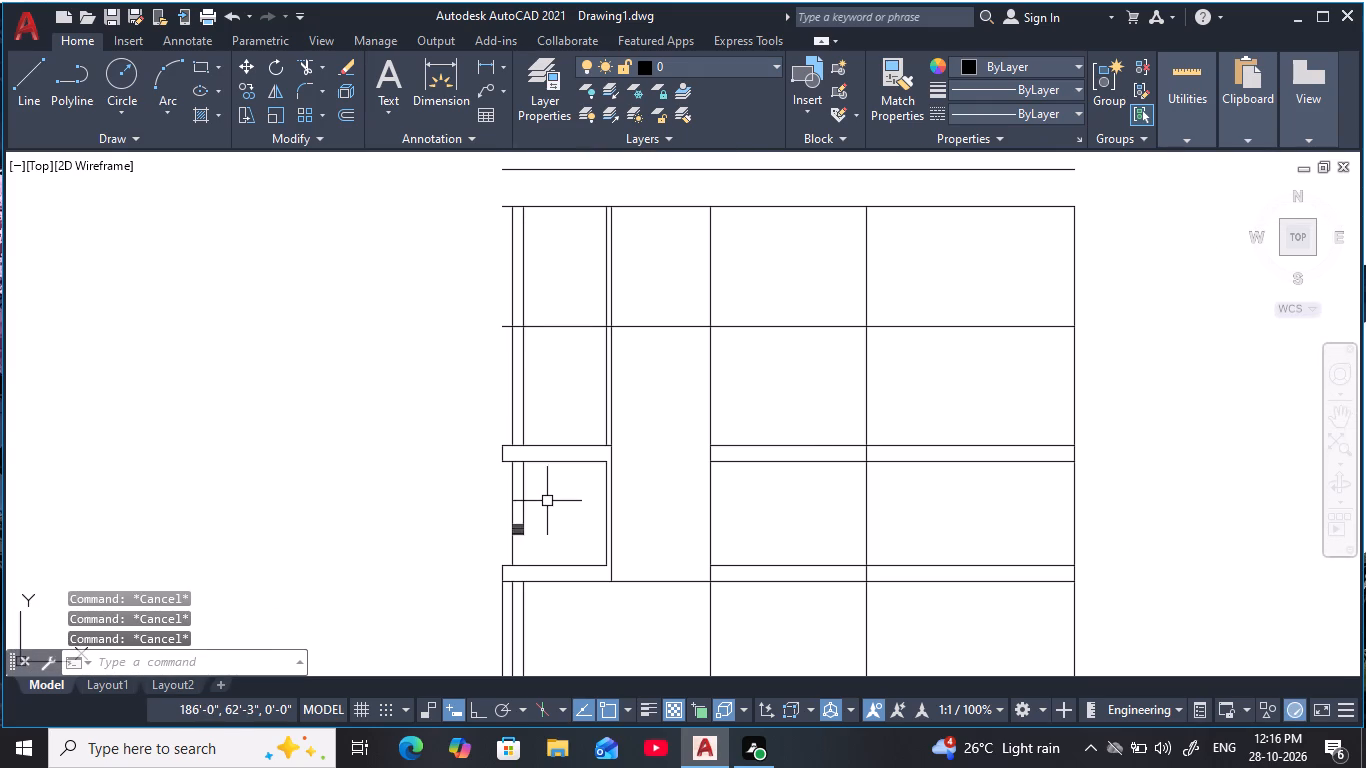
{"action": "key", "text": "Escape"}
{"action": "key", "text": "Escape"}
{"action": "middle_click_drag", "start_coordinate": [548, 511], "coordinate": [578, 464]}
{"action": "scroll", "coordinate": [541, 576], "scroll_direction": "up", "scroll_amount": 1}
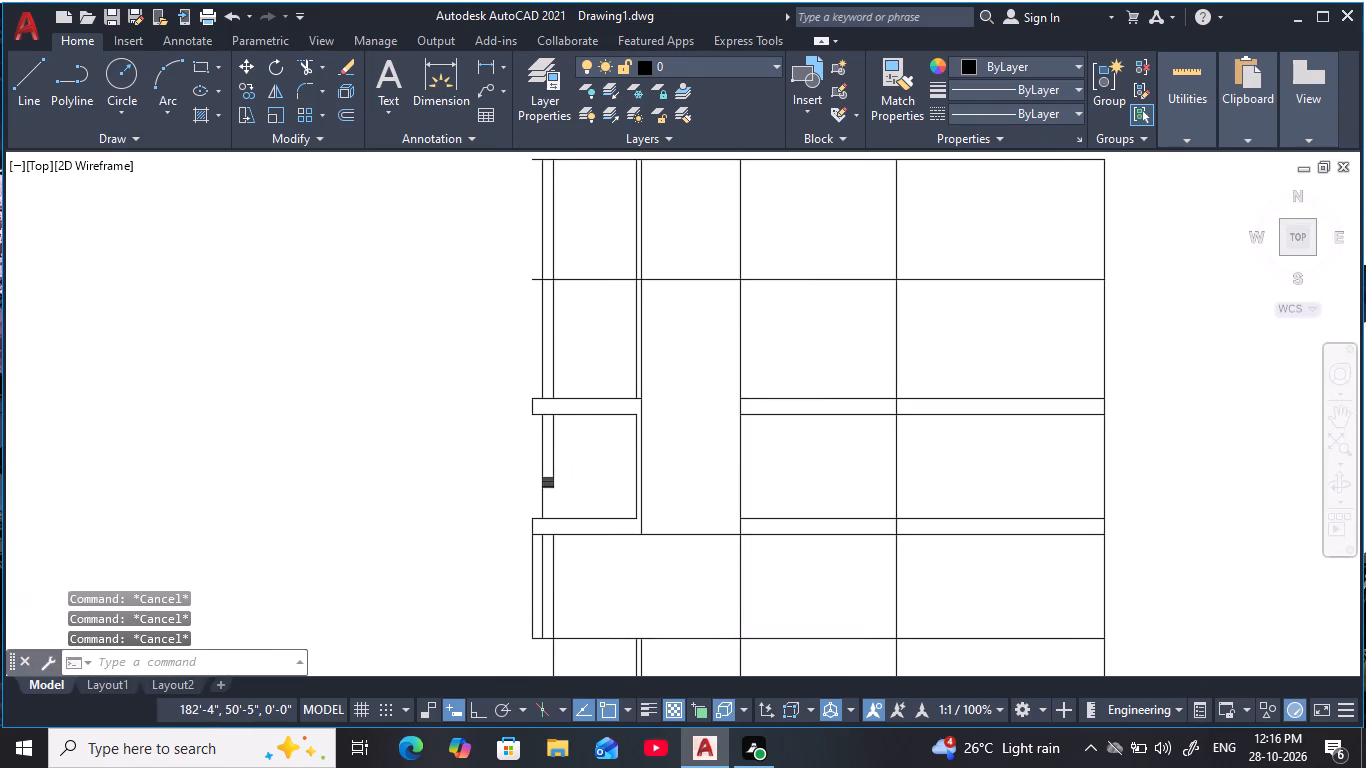
Trim away the outermost left vertical line in the fourth grid row, below the lower strip.
{"action": "left_click", "coordinate": [524, 572]}
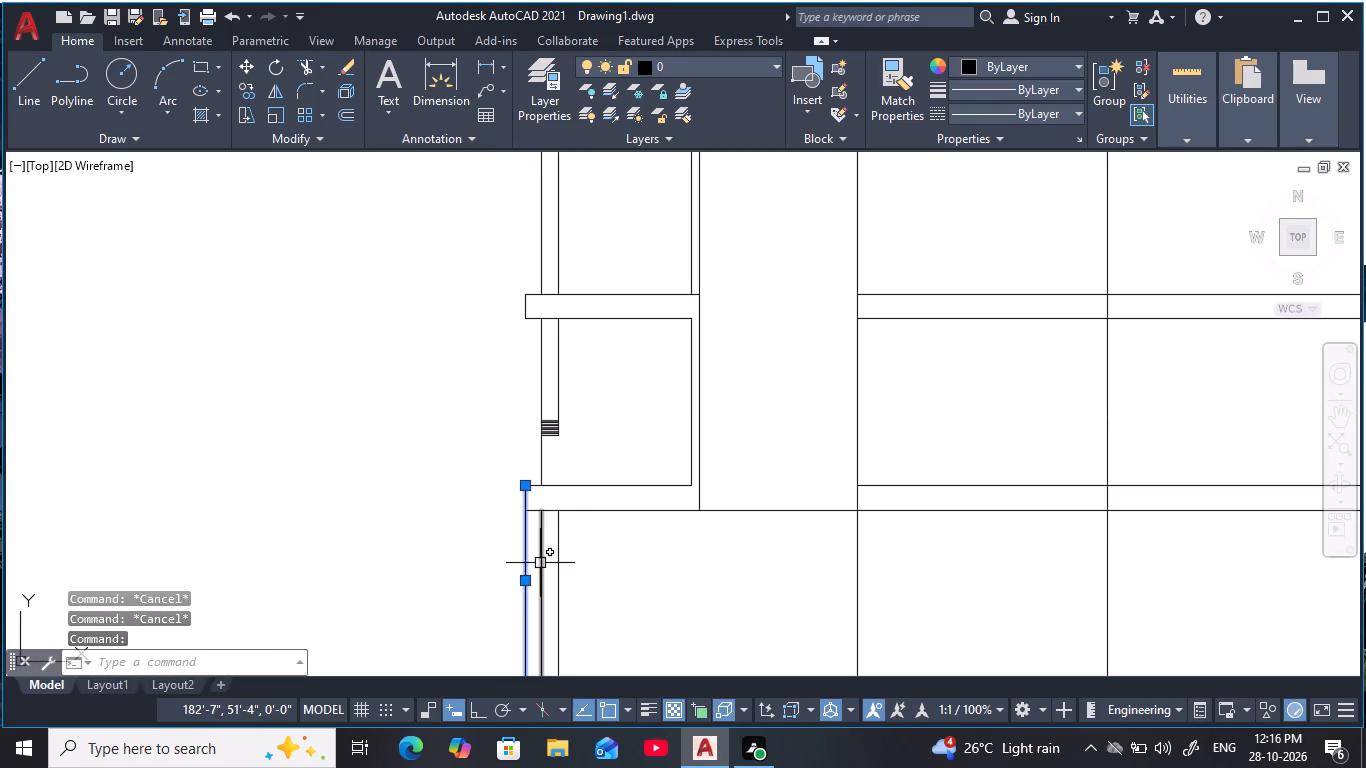
{"action": "key", "text": "Escape"}
{"action": "key", "text": "Escape"}
{"action": "key", "text": "Escape"}
{"action": "type", "text": "tr"}
{"action": "key", "text": "space"}
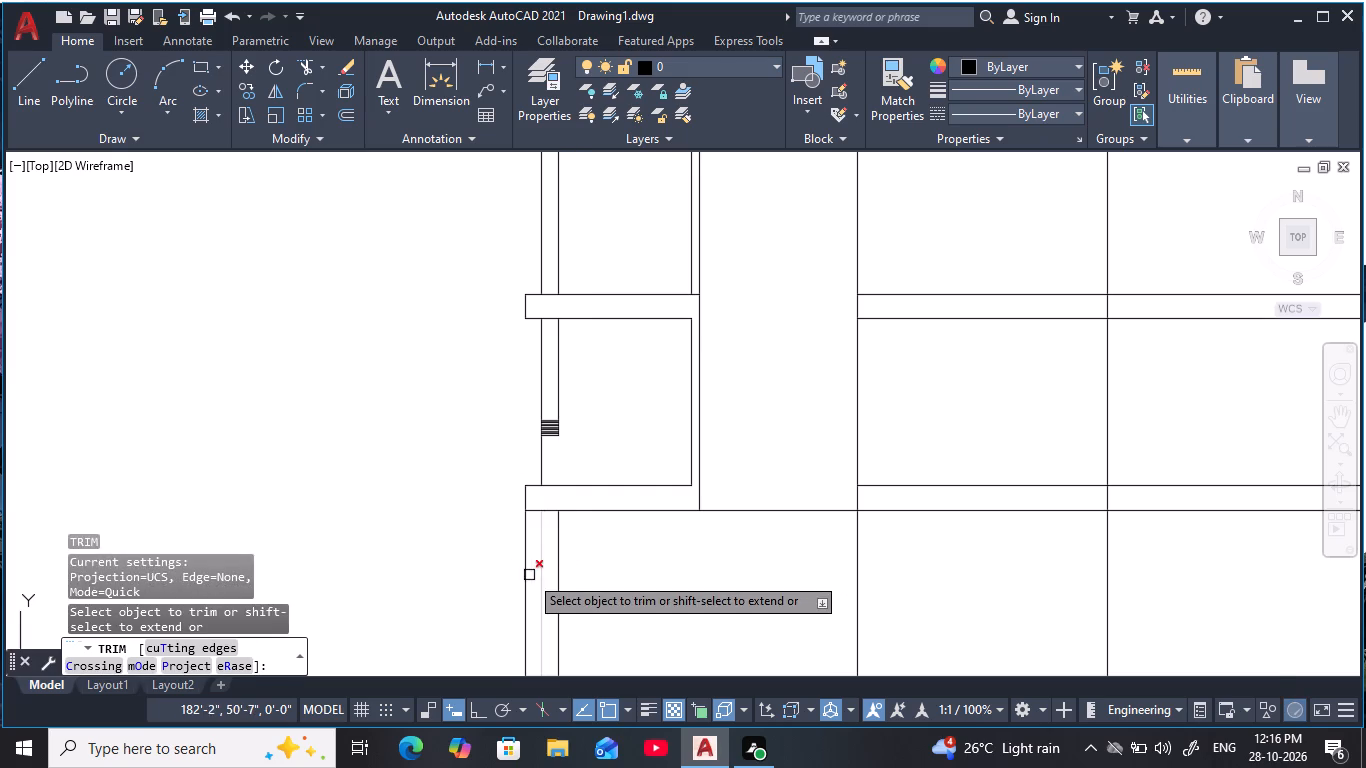
{"action": "left_click", "coordinate": [521, 577]}
{"action": "middle_click", "coordinate": [601, 570]}
{"action": "scroll", "coordinate": [601, 570], "scroll_direction": "down", "scroll_amount": 1}
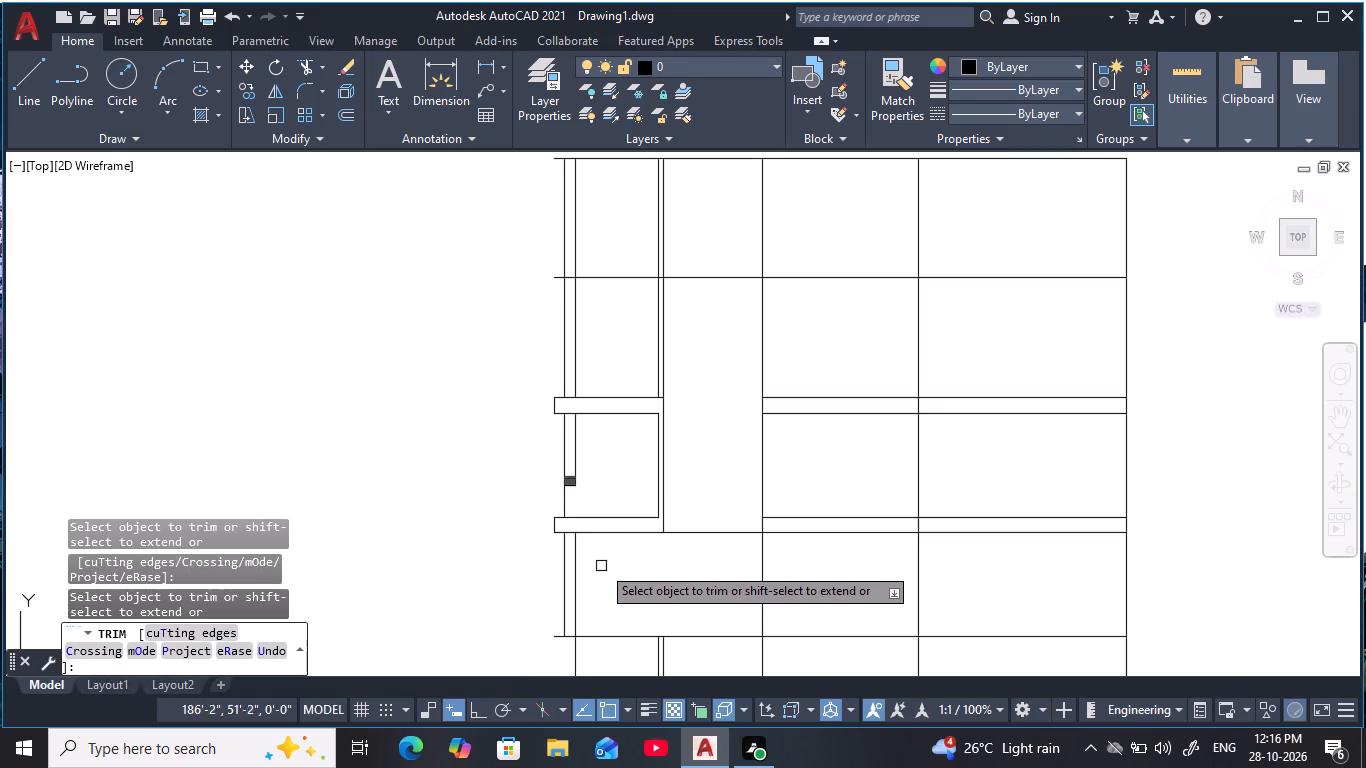
{"action": "middle_click_drag", "start_coordinate": [619, 476], "coordinate": [579, 546]}
{"action": "key", "text": "Escape"}
{"action": "key", "text": "Escape"}
{"action": "key", "text": "Escape"}
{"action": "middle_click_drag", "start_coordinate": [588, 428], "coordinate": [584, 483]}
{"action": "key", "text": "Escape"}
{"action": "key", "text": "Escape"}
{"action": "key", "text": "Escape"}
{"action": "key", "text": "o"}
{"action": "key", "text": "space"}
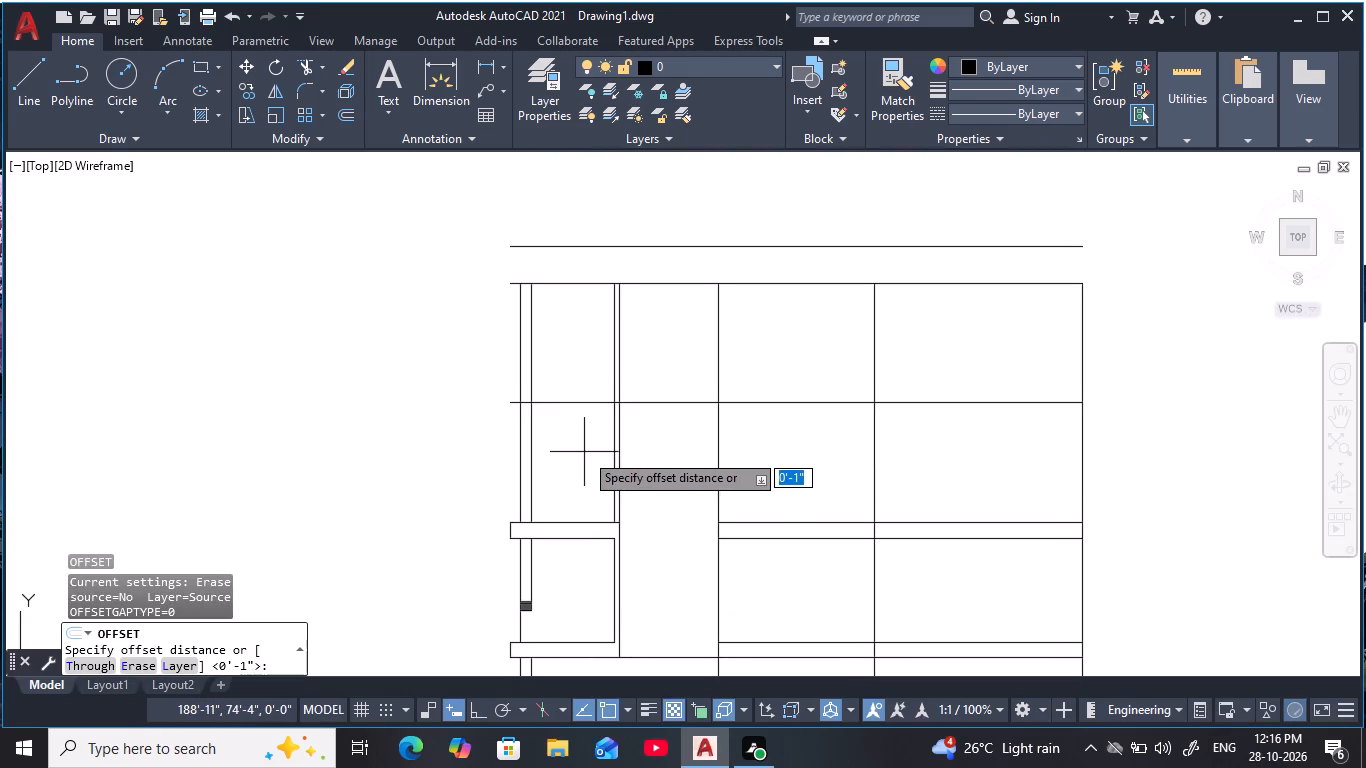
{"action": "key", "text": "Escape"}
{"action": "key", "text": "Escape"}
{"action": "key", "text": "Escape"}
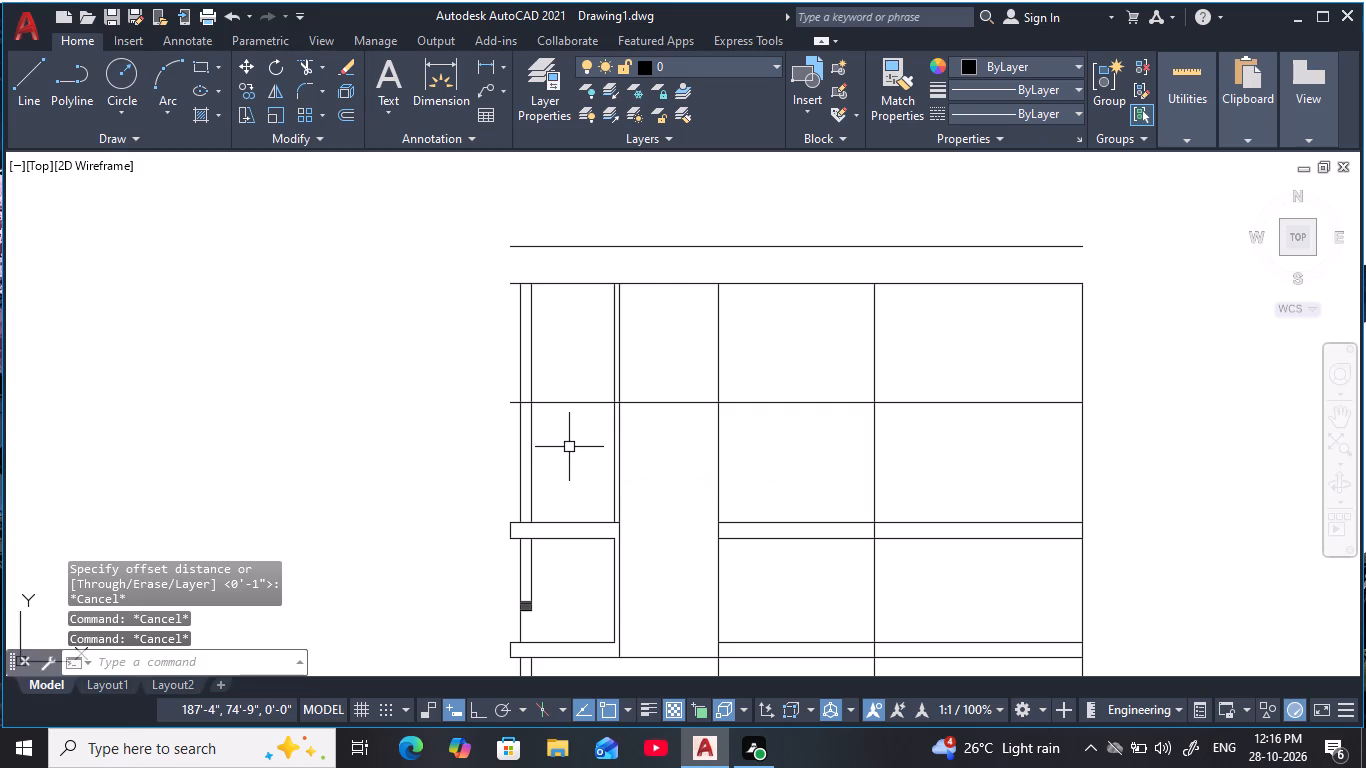
Offset the outer of the two left wall verticals in the upper rows 1' outward to the left.
{"action": "type", "text": "o 1'"}
{"action": "key", "text": "space"}
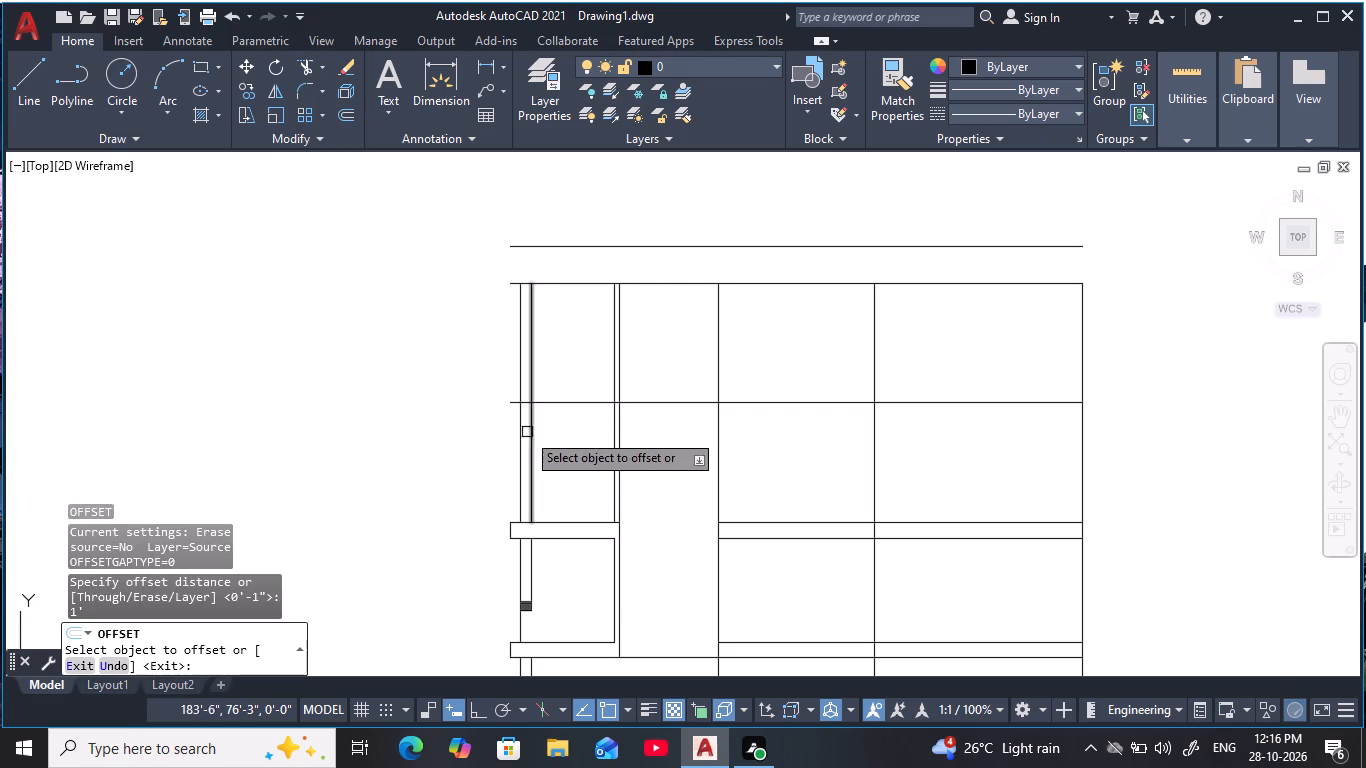
{"action": "left_click", "coordinate": [522, 436]}
{"action": "left_click", "coordinate": [473, 446]}
{"action": "key", "text": "Escape"}
{"action": "key", "text": "Escape"}
{"action": "key", "text": "Escape"}
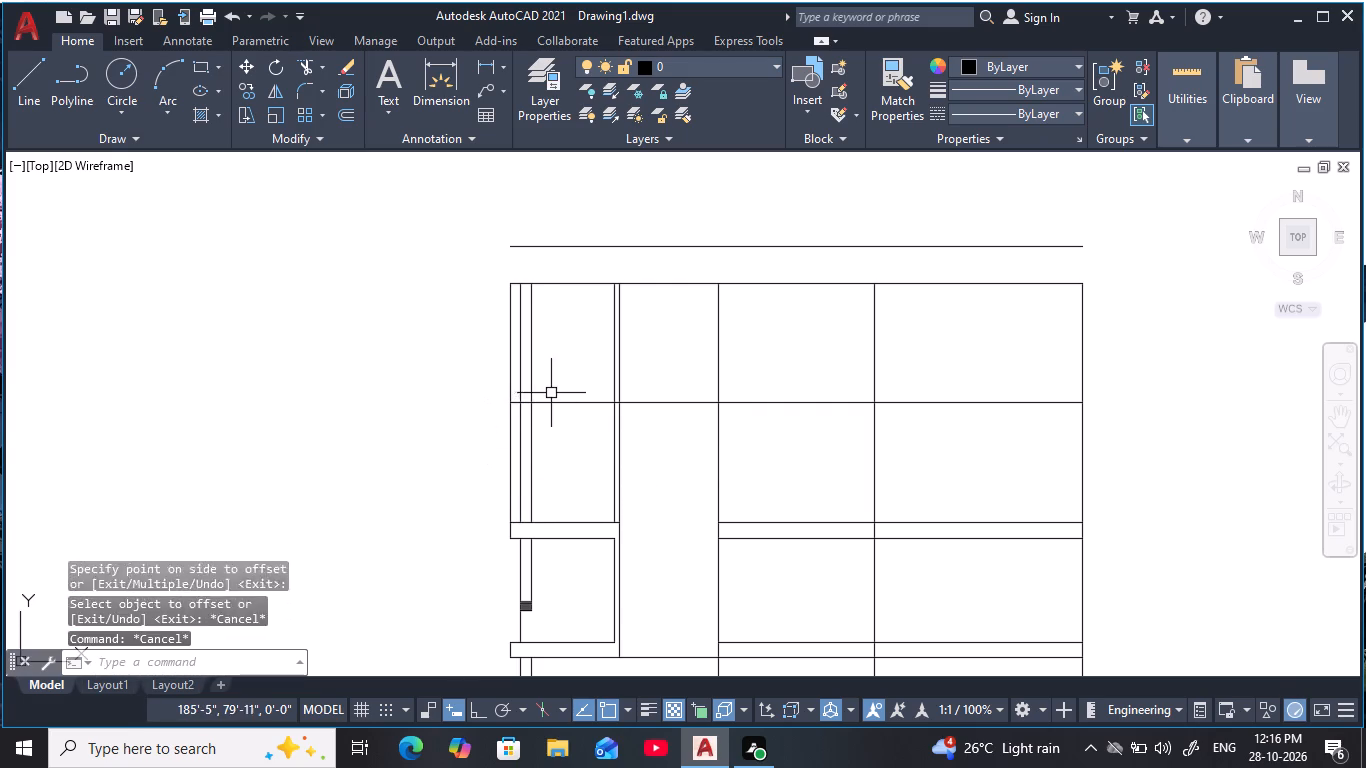
{"action": "key", "text": "Escape"}
{"action": "key", "text": "Escape"}
{"action": "key", "text": "Escape"}
{"action": "key", "text": "Escape"}
Offset the grid's top line and the line below the first row 1'6" downward to form two strips.
{"action": "key", "text": "o"}
{"action": "key", "text": "space"}
{"action": "type", "text": "1'"}
{"action": "type", "text": "6"}
{"action": "key", "text": "space"}
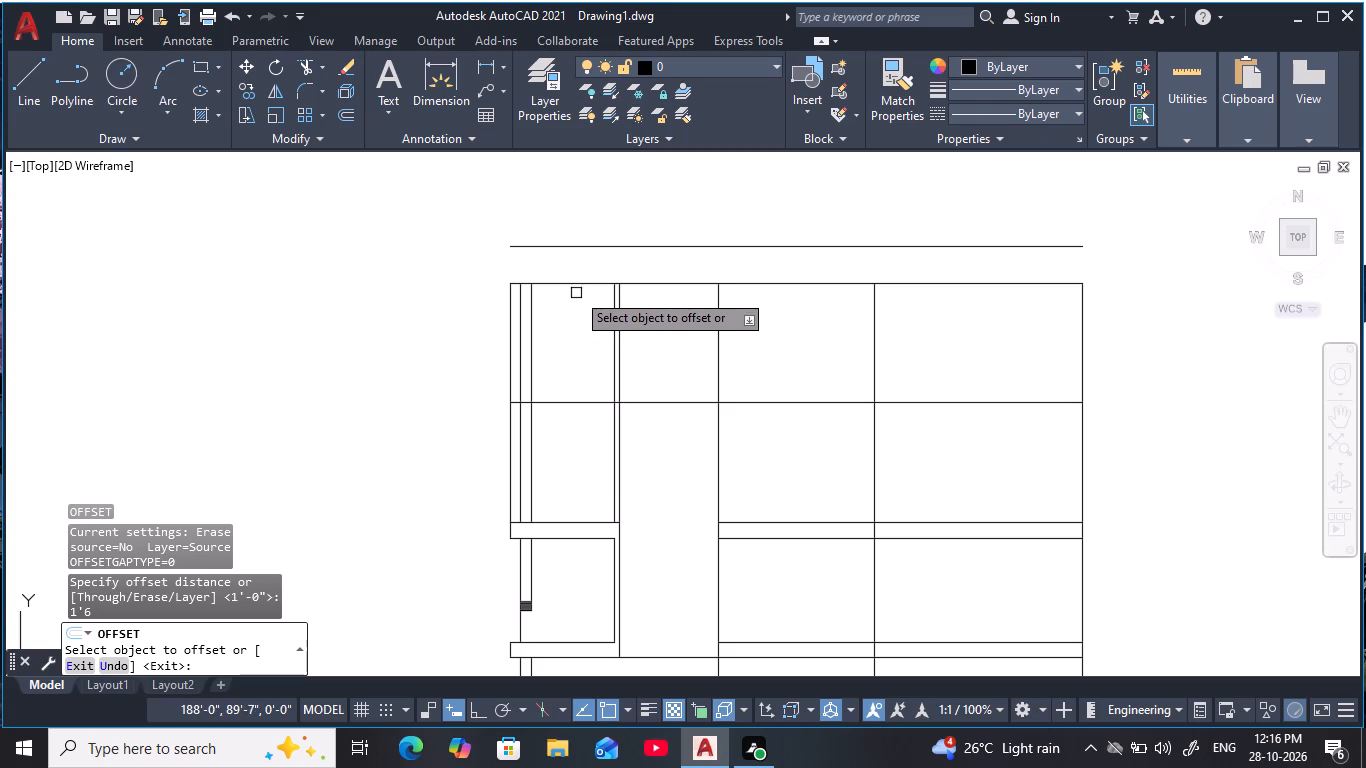
{"action": "left_click", "coordinate": [577, 283]}
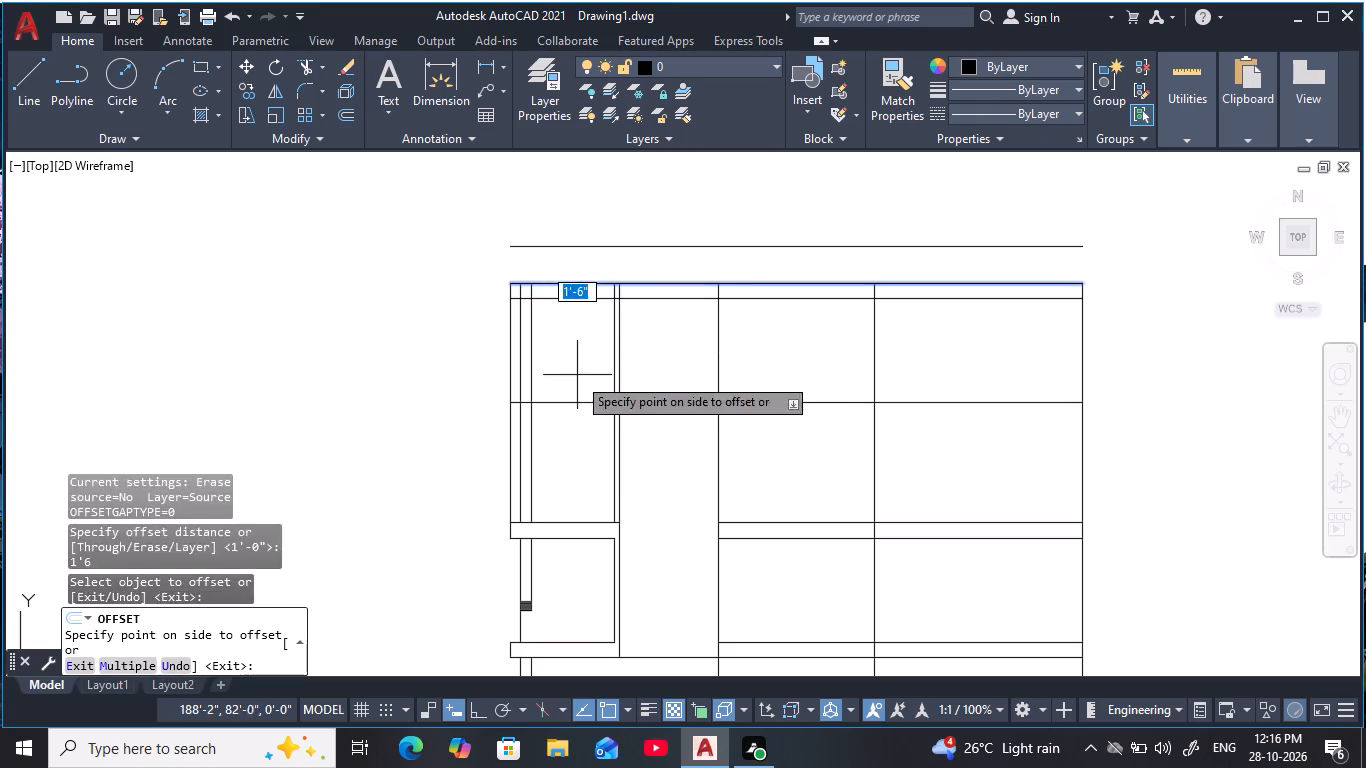
{"action": "left_click", "coordinate": [577, 376]}
{"action": "left_click", "coordinate": [575, 407]}
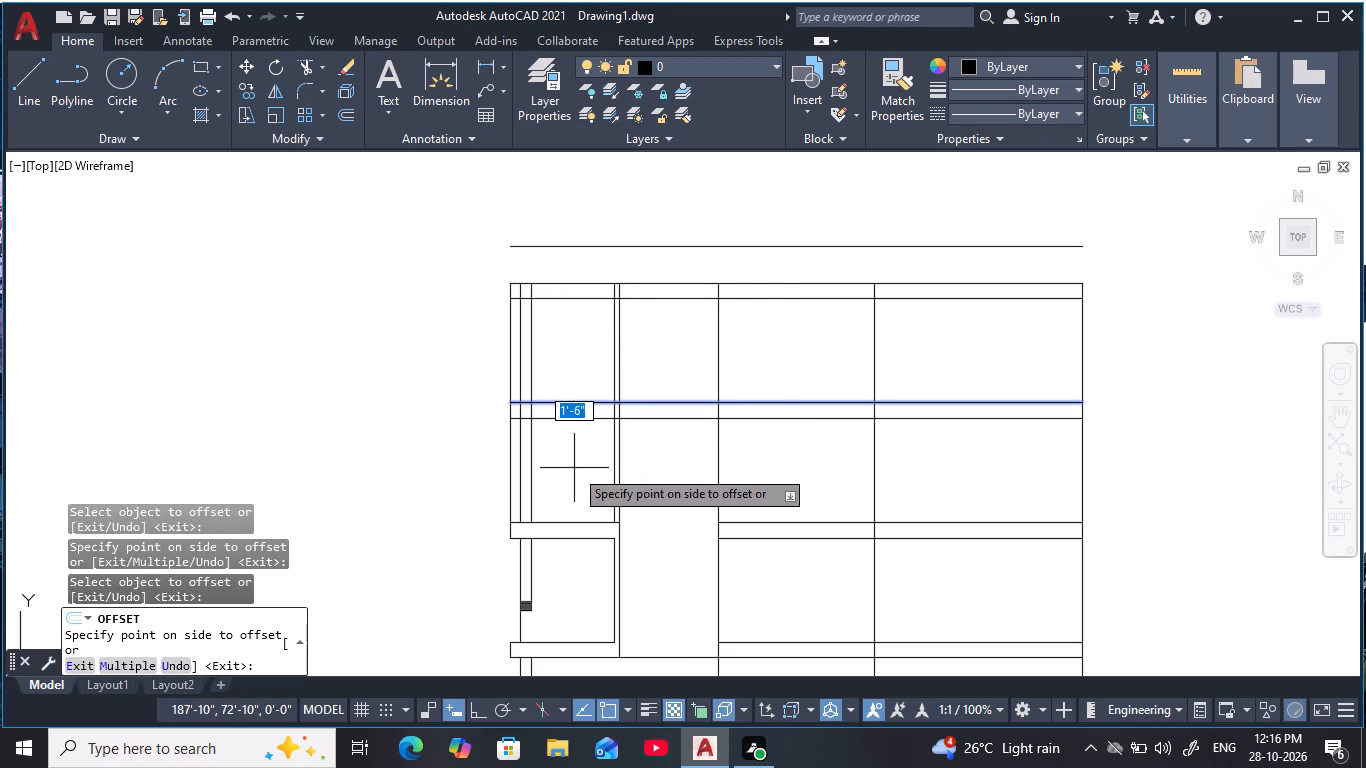
{"action": "left_click", "coordinate": [578, 472]}
{"action": "key", "text": "Escape"}
{"action": "key", "text": "Escape"}
{"action": "key", "text": "Escape"}
{"action": "key", "text": "Escape"}
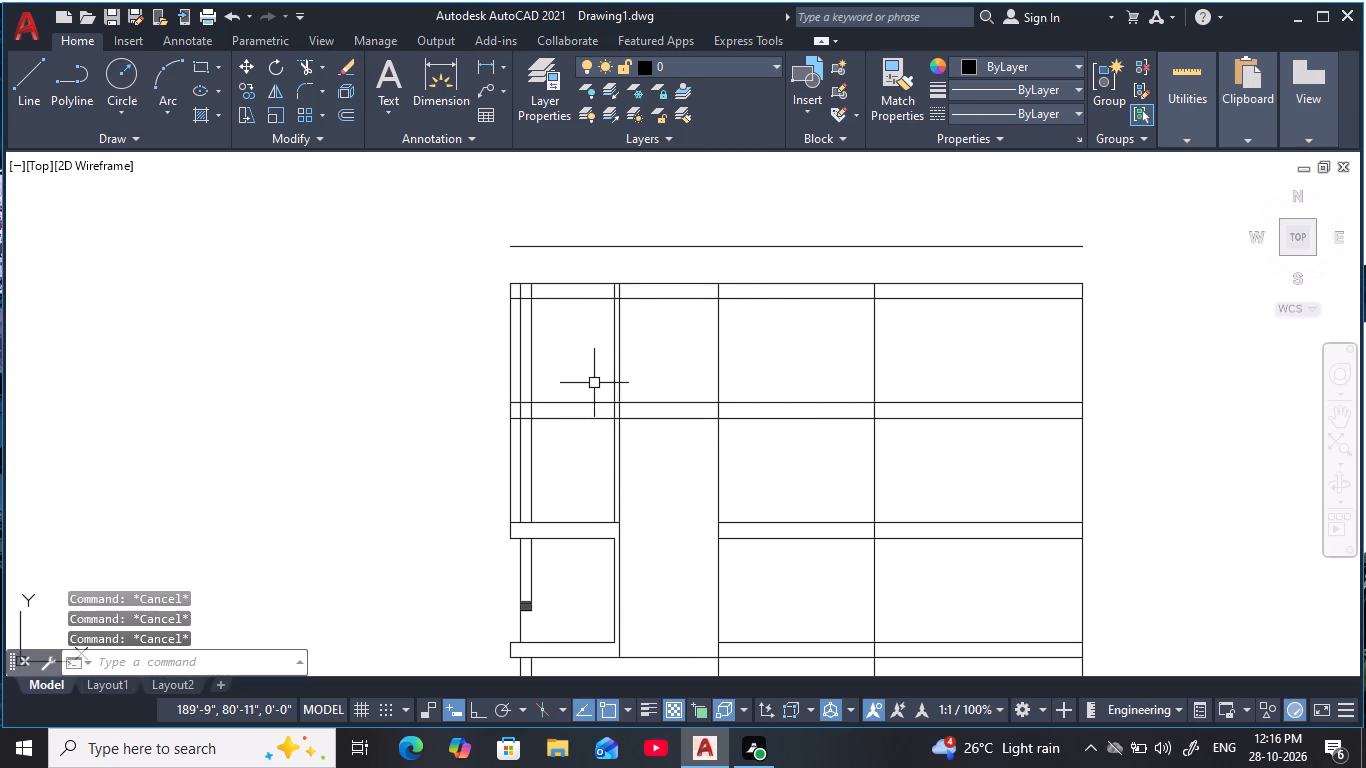
{"action": "key", "text": "Escape"}
{"action": "key", "text": "Escape"}
{"action": "key", "text": "Escape"}
{"action": "key", "text": "Escape"}
{"action": "key", "text": "Escape"}
{"action": "key", "text": "Escape"}
{"action": "key", "text": "Escape"}
Trim the overlapping segments where the left bay's double inner wall meets the top strip and the strip below the first row.
{"action": "type", "text": "tr"}
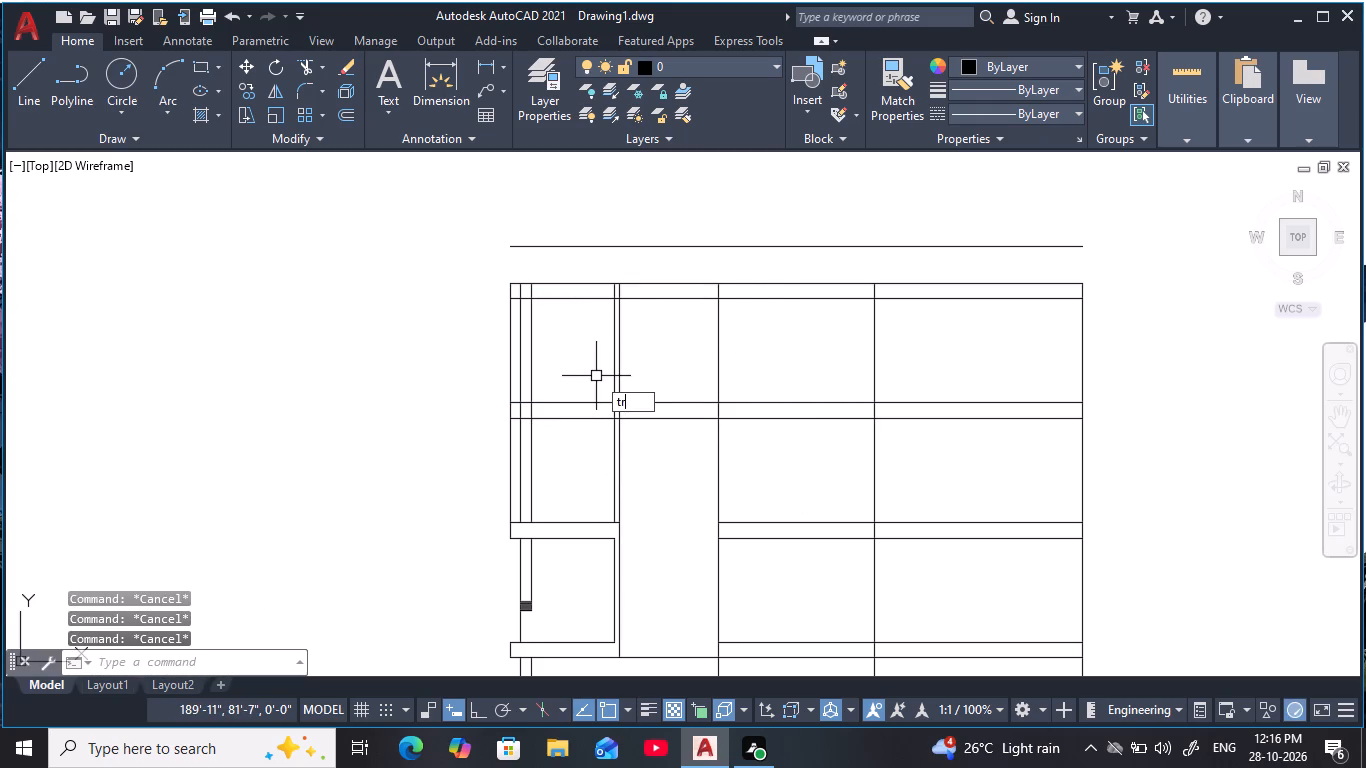
{"action": "key", "text": "space"}
{"action": "scroll", "coordinate": [596, 376], "scroll_direction": "up", "scroll_amount": 1}
{"action": "middle_click_drag", "start_coordinate": [590, 380], "coordinate": [593, 504]}
{"action": "scroll", "coordinate": [620, 391], "scroll_direction": "up", "scroll_amount": 2}
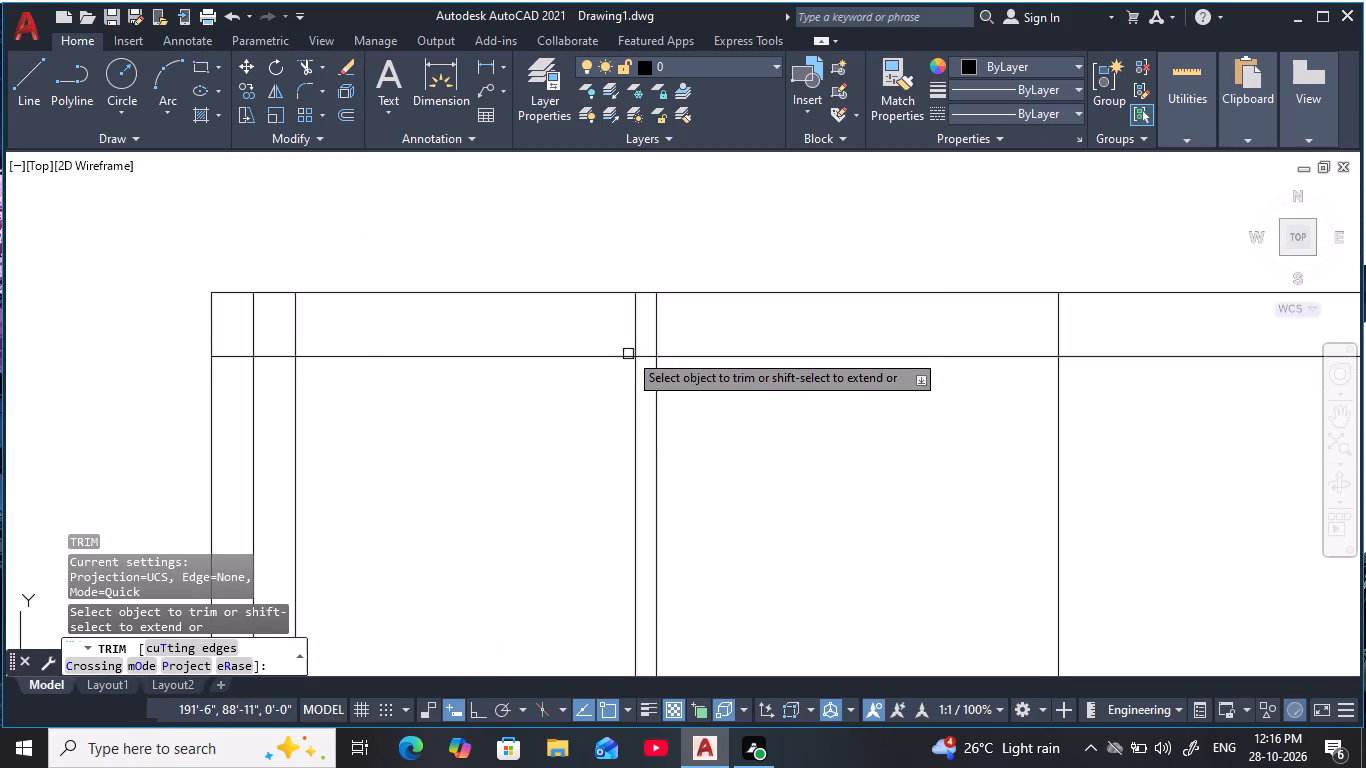
{"action": "left_click_drag", "start_coordinate": [621, 334], "coordinate": [646, 343]}
{"action": "left_click_drag", "start_coordinate": [646, 343], "coordinate": [646, 372]}
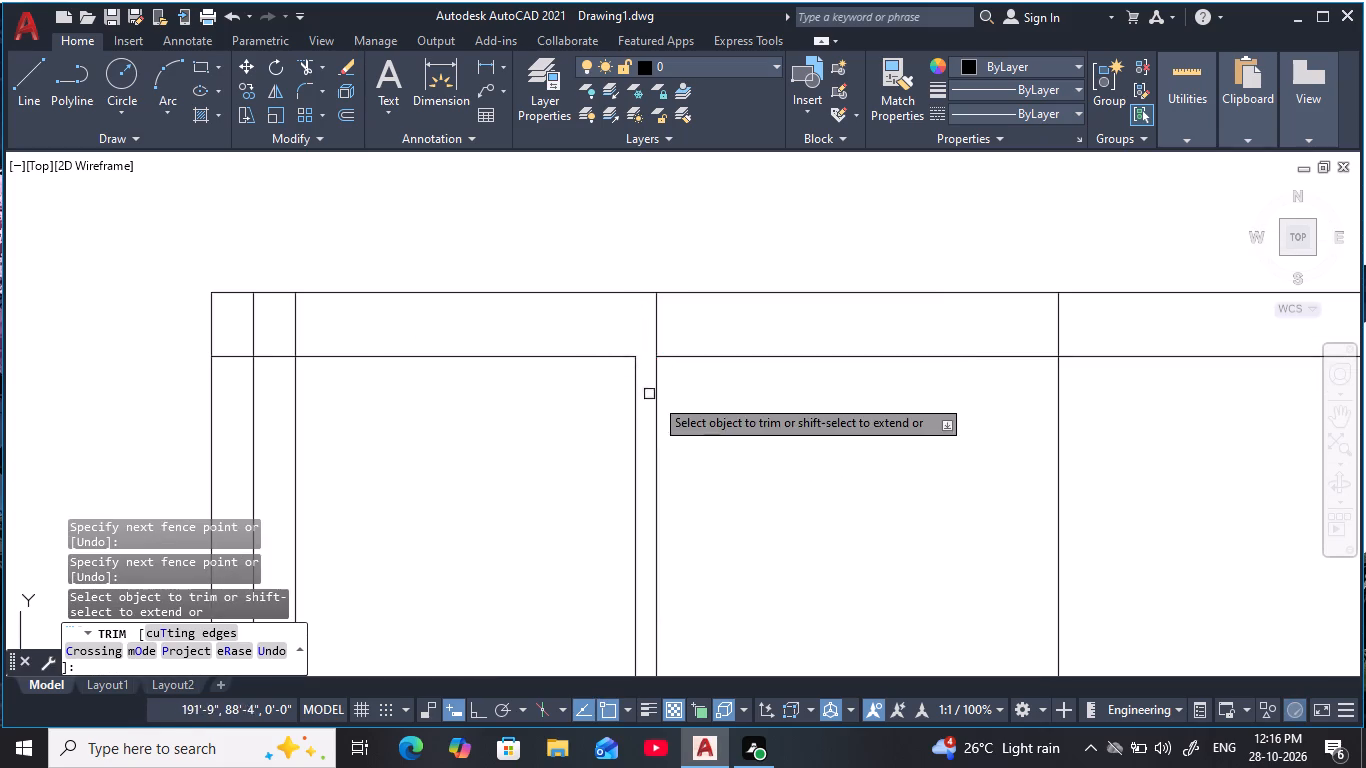
{"action": "middle_click_drag", "start_coordinate": [701, 460], "coordinate": [770, 194]}
{"action": "left_click_drag", "start_coordinate": [688, 554], "coordinate": [706, 549]}
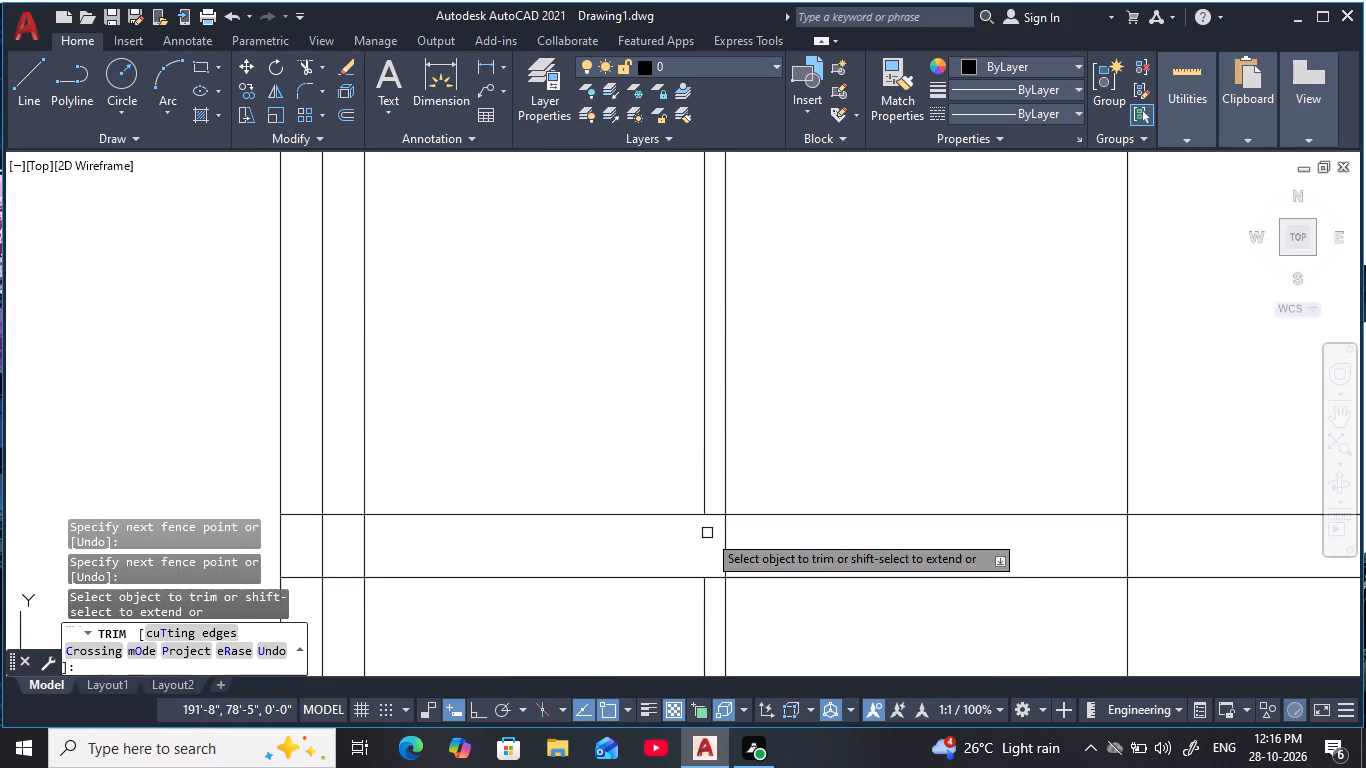
{"action": "left_click_drag", "start_coordinate": [707, 528], "coordinate": [715, 512]}
Trim the outermost left vertical in the first row and the two wall verticals crossing the top strip.
{"action": "scroll", "coordinate": [788, 458], "scroll_direction": "down", "scroll_amount": 2}
{"action": "middle_click_drag", "start_coordinate": [788, 458], "coordinate": [798, 526]}
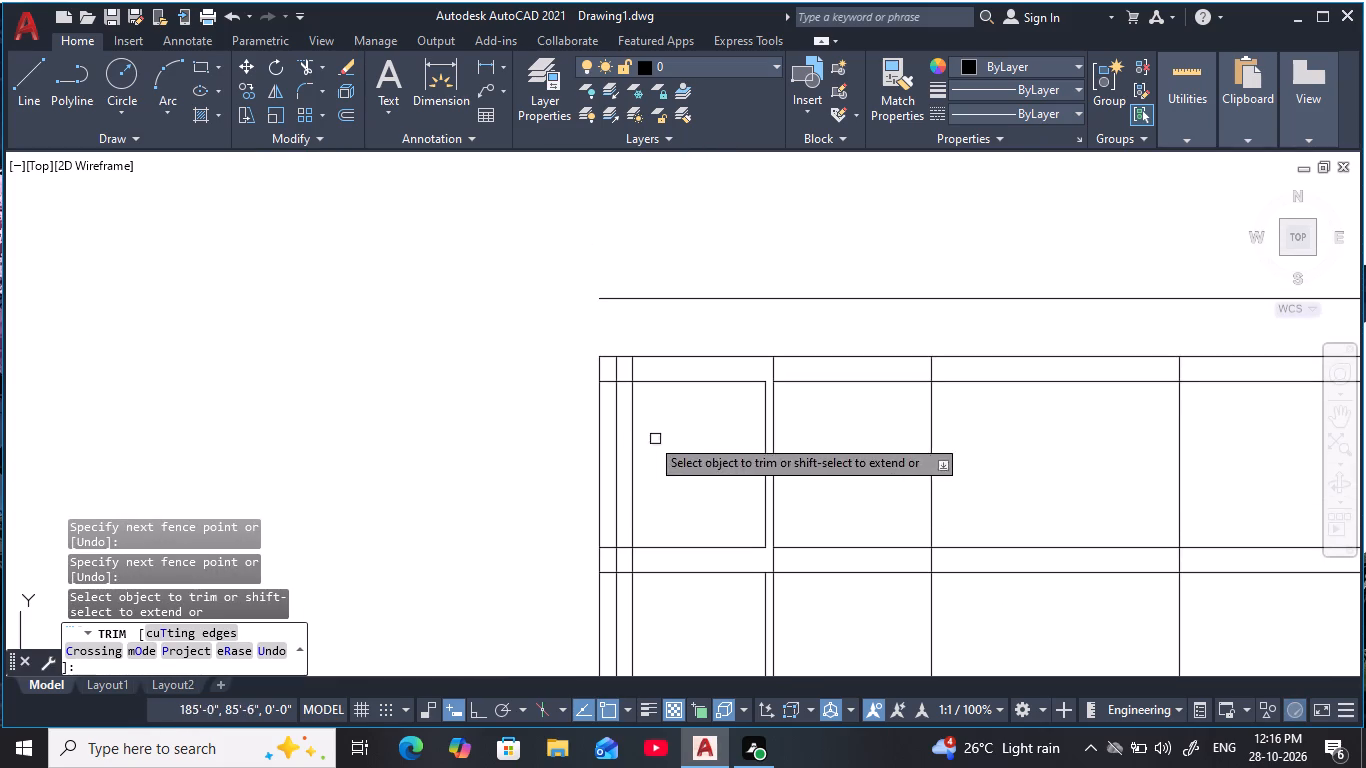
{"action": "left_click", "coordinate": [597, 454]}
{"action": "scroll", "coordinate": [618, 372], "scroll_direction": "up", "scroll_amount": 2}
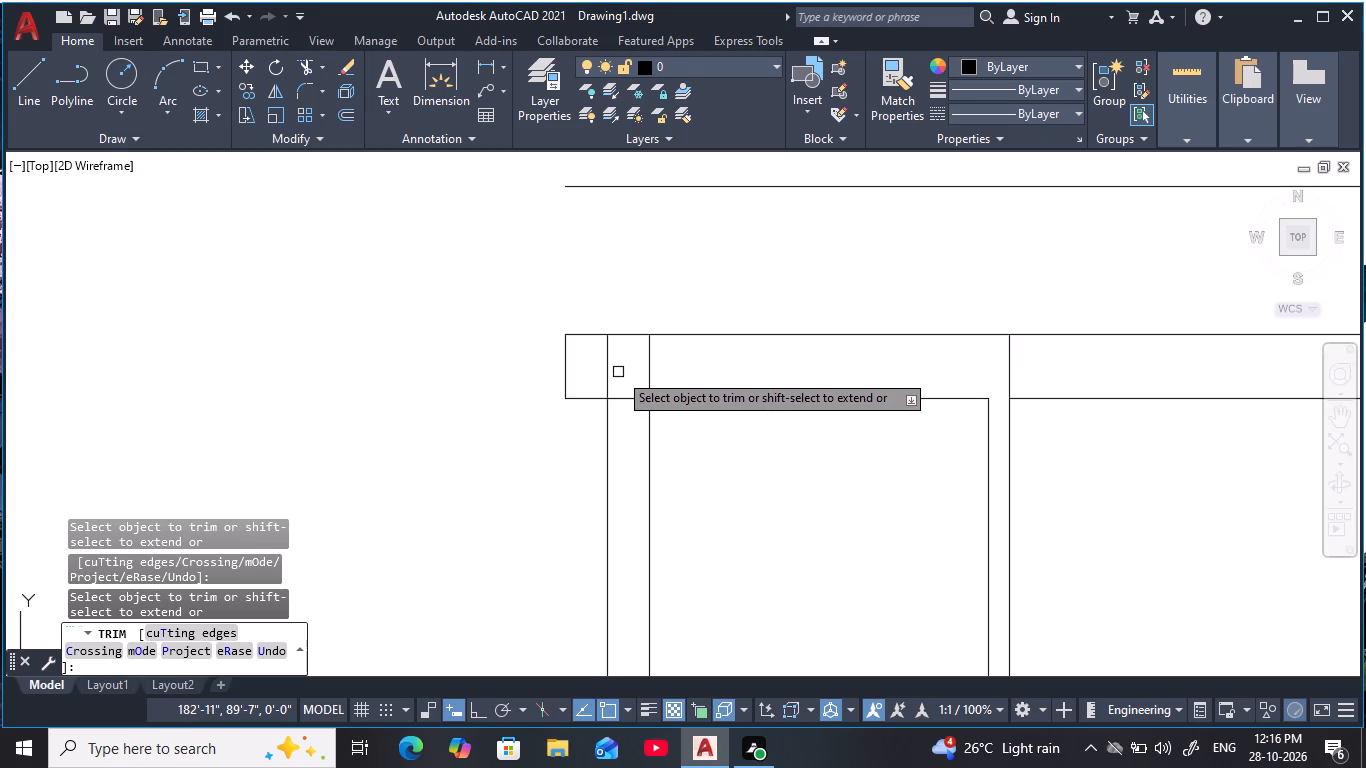
{"action": "left_click_drag", "start_coordinate": [677, 370], "coordinate": [602, 375]}
{"action": "scroll", "coordinate": [737, 513], "scroll_direction": "down", "scroll_amount": 1}
{"action": "middle_click_drag", "start_coordinate": [737, 513], "coordinate": [672, 241]}
Trim the outermost left vertical in the second row and the two wall verticals crossing the strip above it.
{"action": "scroll", "coordinate": [680, 529], "scroll_direction": "down", "scroll_amount": 2}
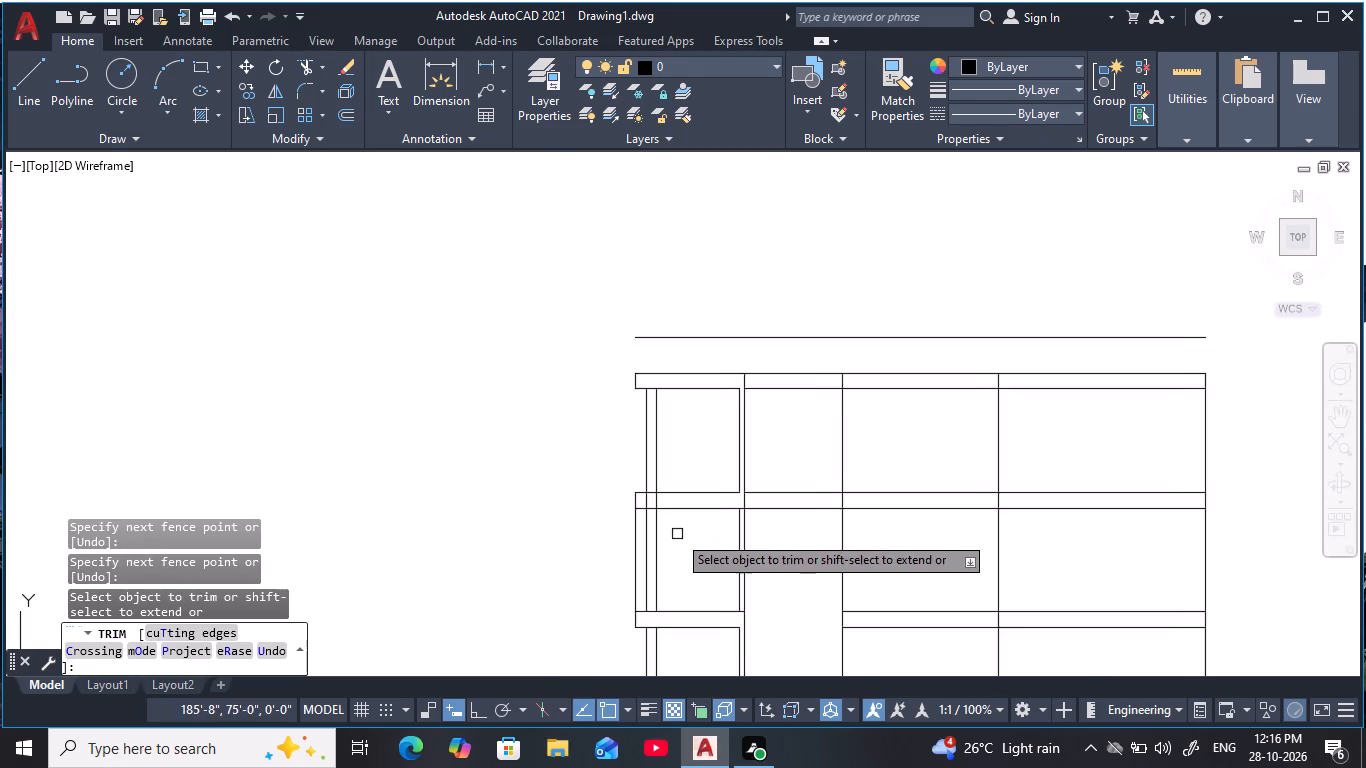
{"action": "middle_click_drag", "start_coordinate": [678, 534], "coordinate": [685, 494]}
{"action": "left_click", "coordinate": [644, 529]}
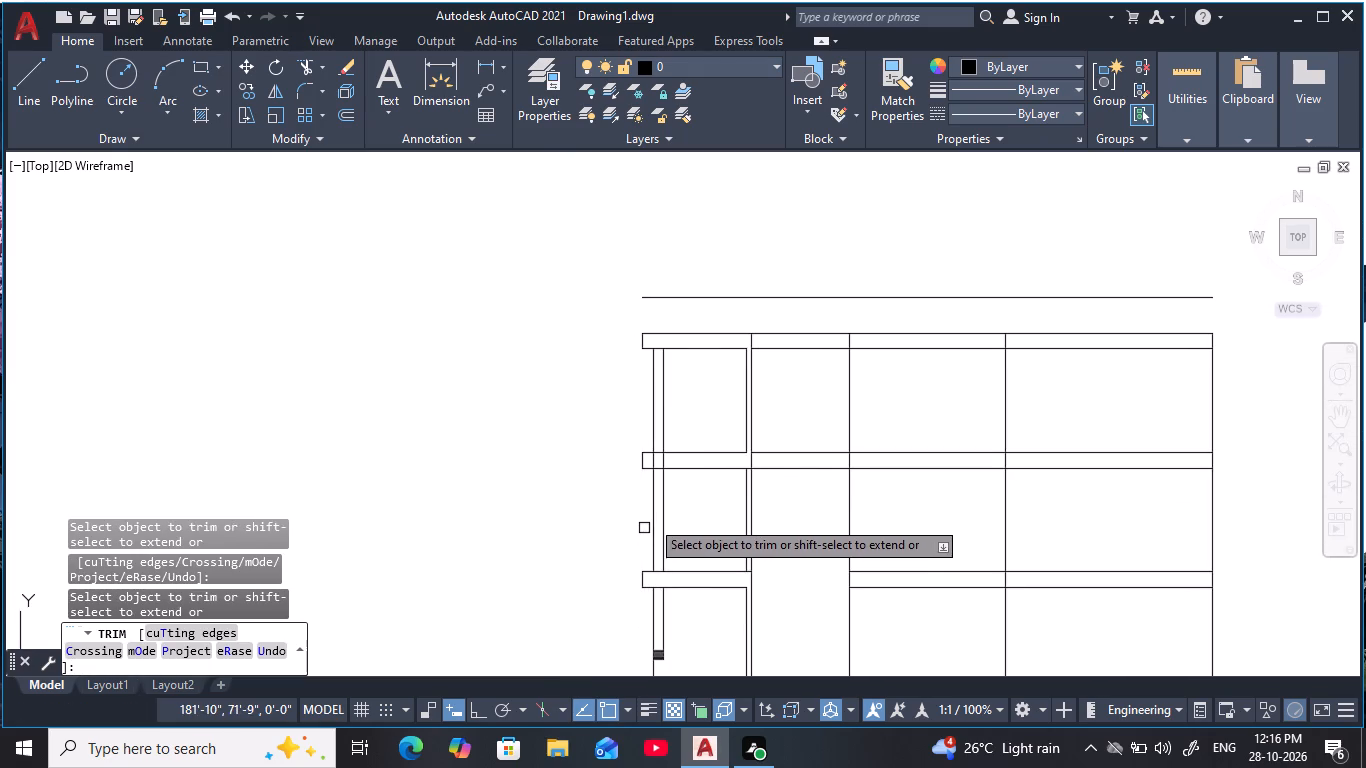
{"action": "scroll", "coordinate": [658, 487], "scroll_direction": "up", "scroll_amount": 3}
{"action": "left_click_drag", "start_coordinate": [683, 392], "coordinate": [624, 403]}
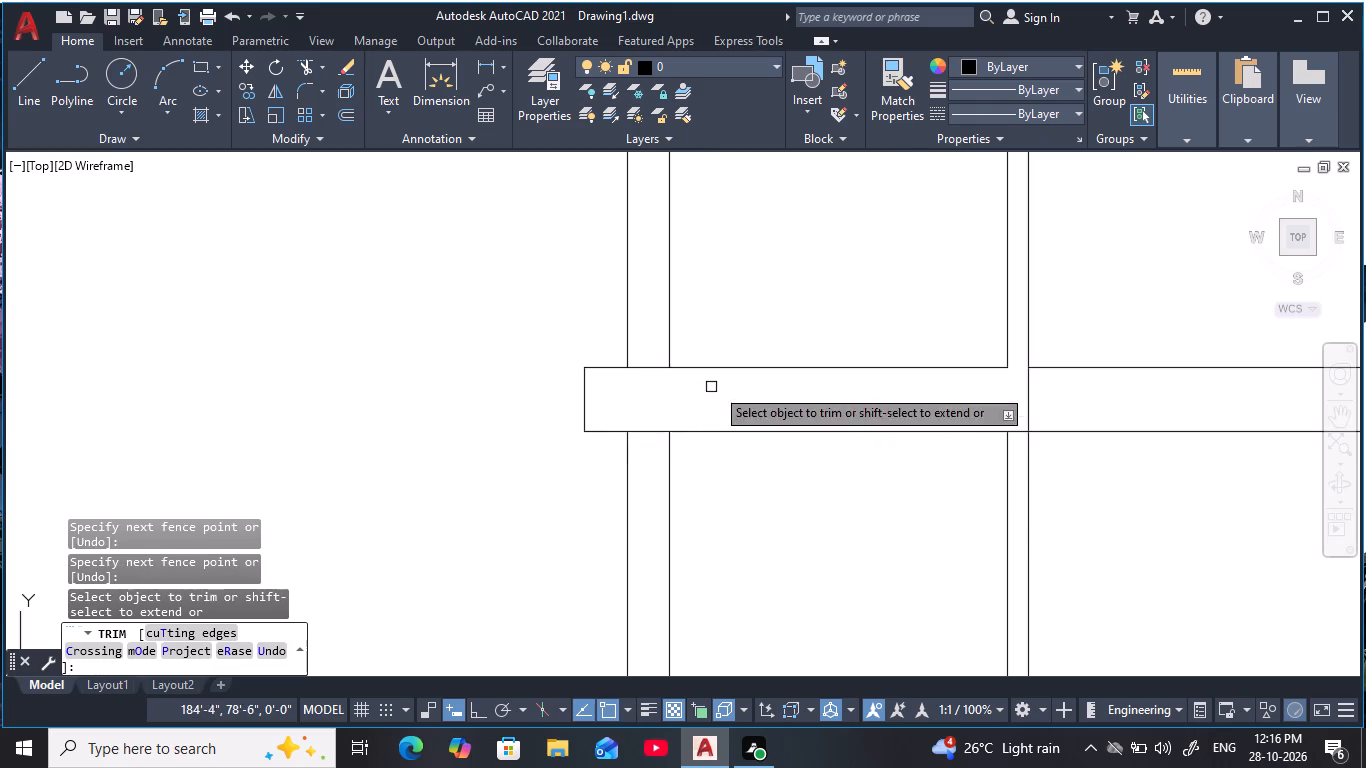
{"action": "scroll", "coordinate": [715, 387], "scroll_direction": "down", "scroll_amount": 1}
{"action": "middle_click_drag", "start_coordinate": [720, 392], "coordinate": [650, 475]}
{"action": "scroll", "coordinate": [650, 475], "scroll_direction": "down", "scroll_amount": 1}
{"action": "middle_click_drag", "start_coordinate": [650, 475], "coordinate": [649, 391]}
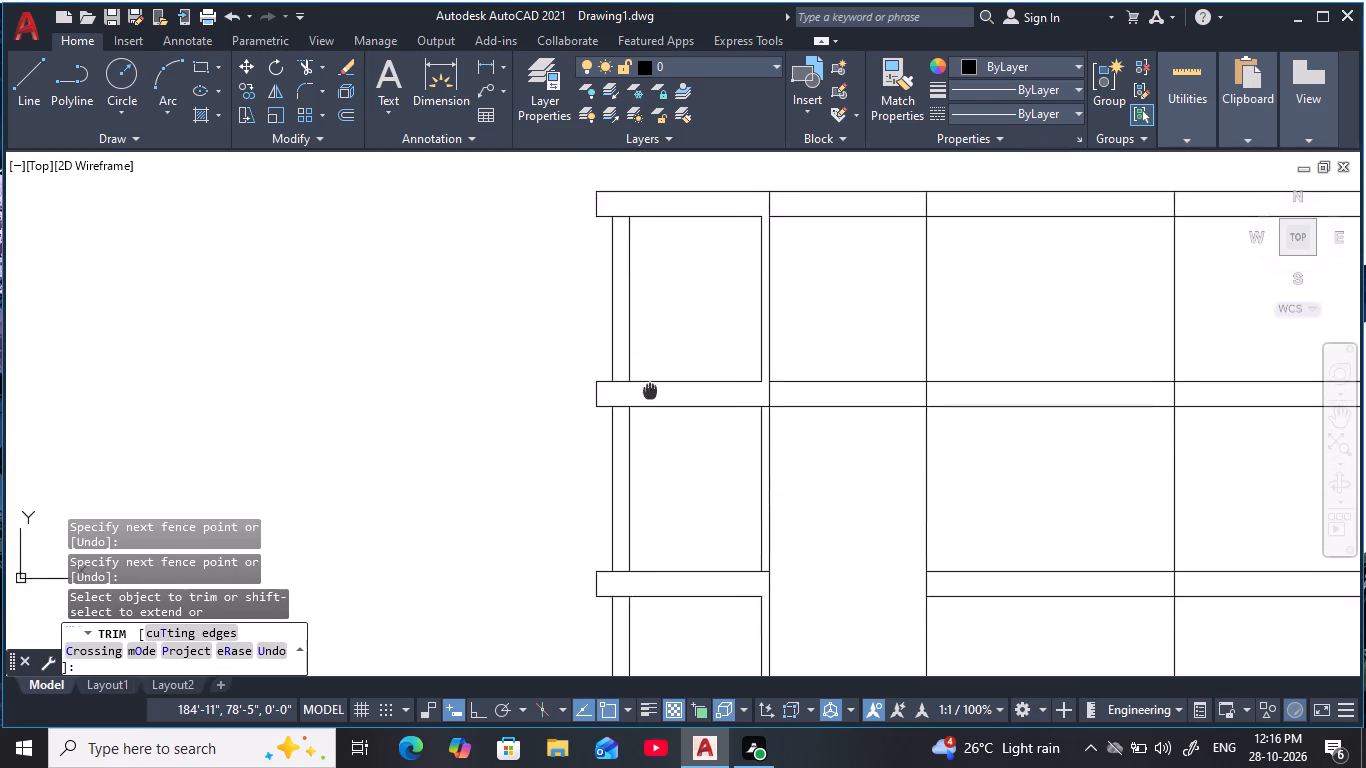
{"action": "middle_click_drag", "start_coordinate": [649, 391], "coordinate": [645, 389]}
{"action": "key", "text": "Escape"}
{"action": "key", "text": "Escape"}
{"action": "key", "text": "Escape"}
Offset the bottom line of the fourth grid row 3' upward into the left bay.
{"action": "scroll", "coordinate": [678, 520], "scroll_direction": "down", "scroll_amount": 1}
{"action": "middle_click_drag", "start_coordinate": [678, 520], "coordinate": [675, 485]}
{"action": "scroll", "coordinate": [671, 484], "scroll_direction": "up", "scroll_amount": 1}
{"action": "key", "text": "Escape"}
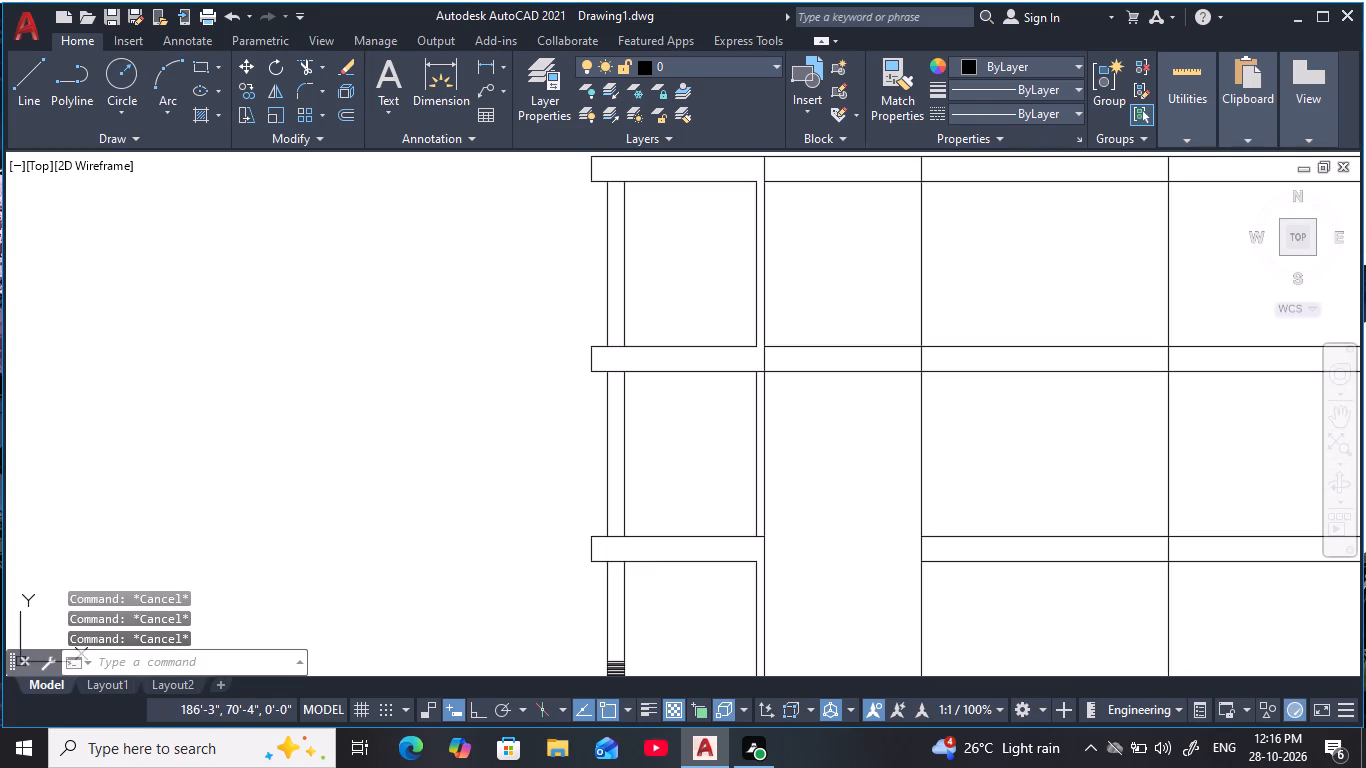
{"action": "key", "text": "Escape"}
{"action": "key", "text": "Escape"}
{"action": "key", "text": "Escape"}
{"action": "key", "text": "Escape"}
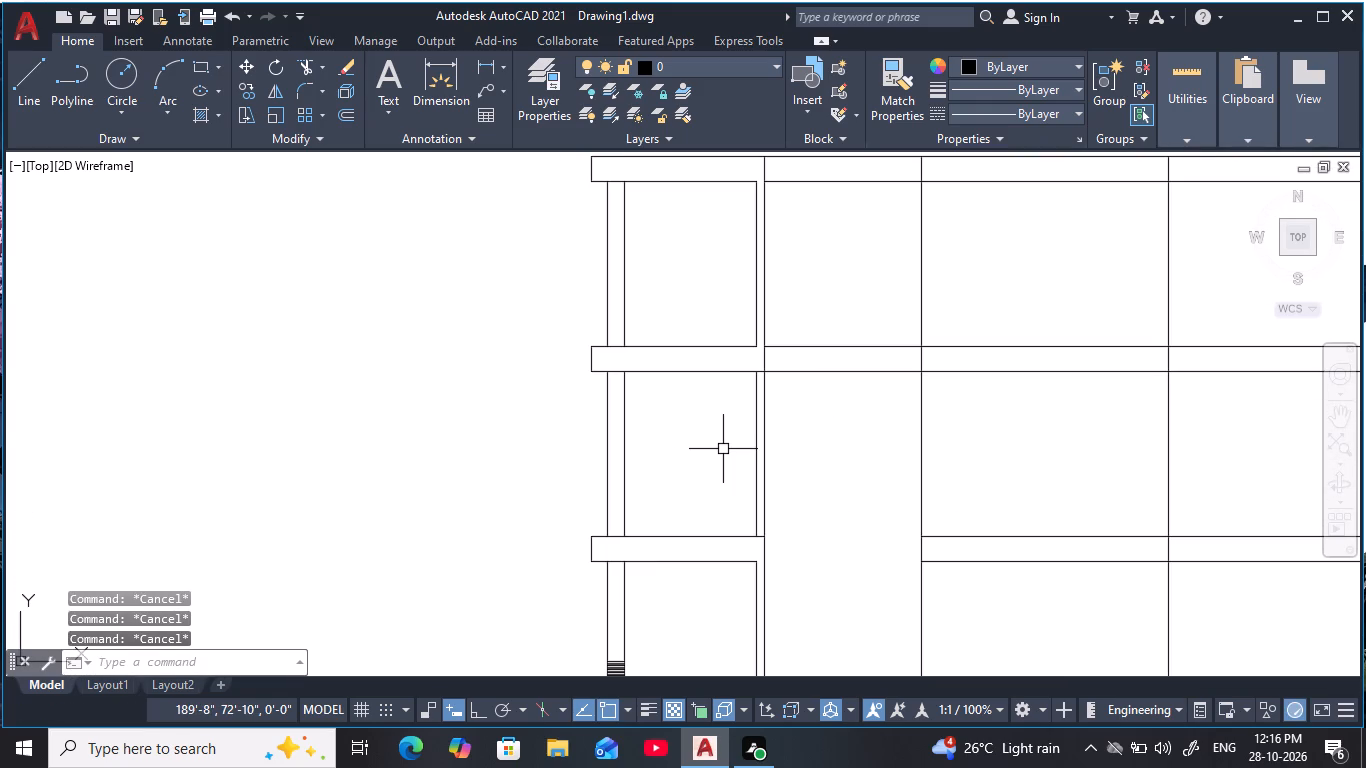
{"action": "key", "text": "Escape"}
{"action": "scroll", "coordinate": [716, 533], "scroll_direction": "down", "scroll_amount": 2}
{"action": "middle_click_drag", "start_coordinate": [709, 569], "coordinate": [702, 432]}
{"action": "scroll", "coordinate": [698, 522], "scroll_direction": "up", "scroll_amount": 3}
{"action": "middle_click_drag", "start_coordinate": [678, 557], "coordinate": [736, 525]}
{"action": "key", "text": "Escape"}
{"action": "key", "text": "Escape"}
{"action": "key", "text": "Escape"}
{"action": "middle_click_drag", "start_coordinate": [650, 604], "coordinate": [641, 566]}
{"action": "key", "text": "Escape"}
{"action": "scroll", "coordinate": [640, 564], "scroll_direction": "up", "scroll_amount": 1}
{"action": "key", "text": "o"}
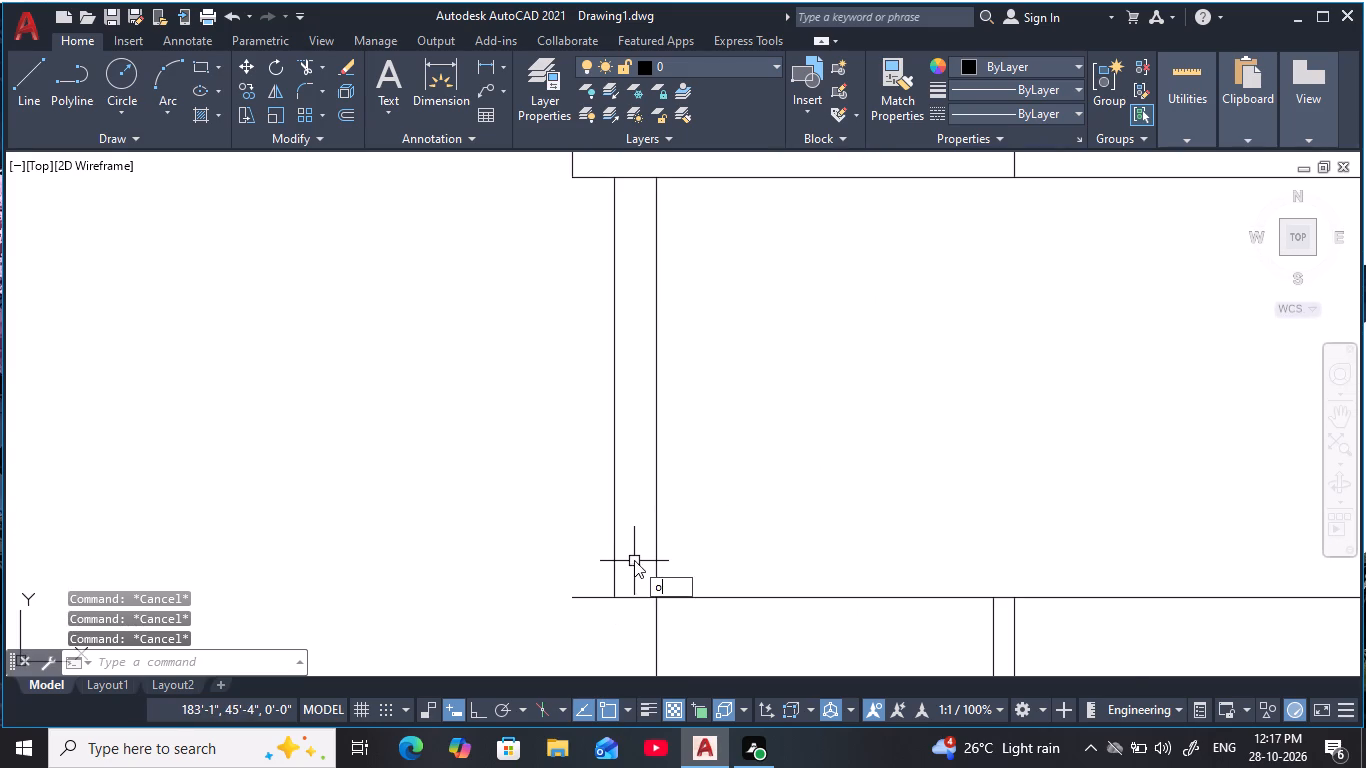
{"action": "key", "text": "space"}
{"action": "type", "text": "3'"}
{"action": "key", "text": "space"}
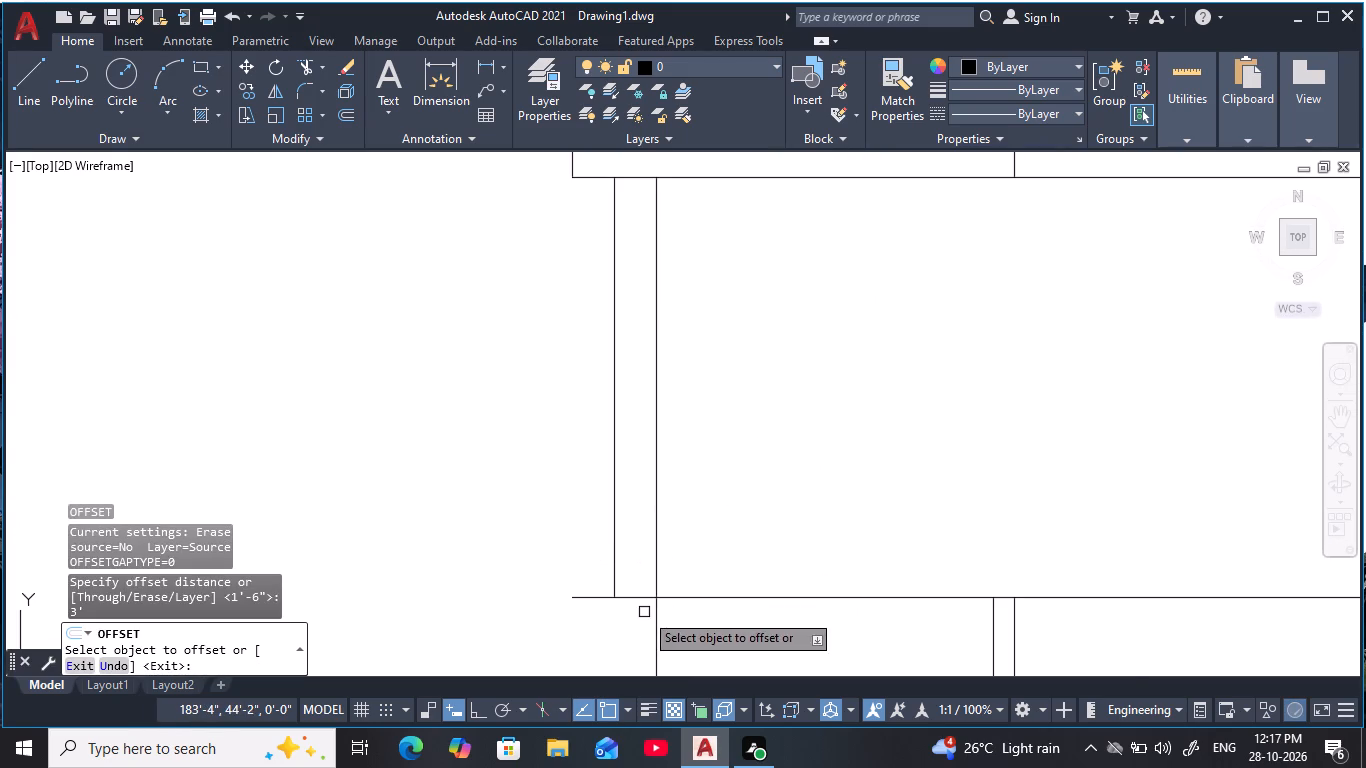
{"action": "left_click", "coordinate": [642, 601]}
{"action": "left_click", "coordinate": [630, 457]}
{"action": "key", "text": "Escape"}
{"action": "key", "text": "Escape"}
{"action": "key", "text": "Escape"}
{"action": "key", "text": "Escape"}
{"action": "key", "text": "Escape"}
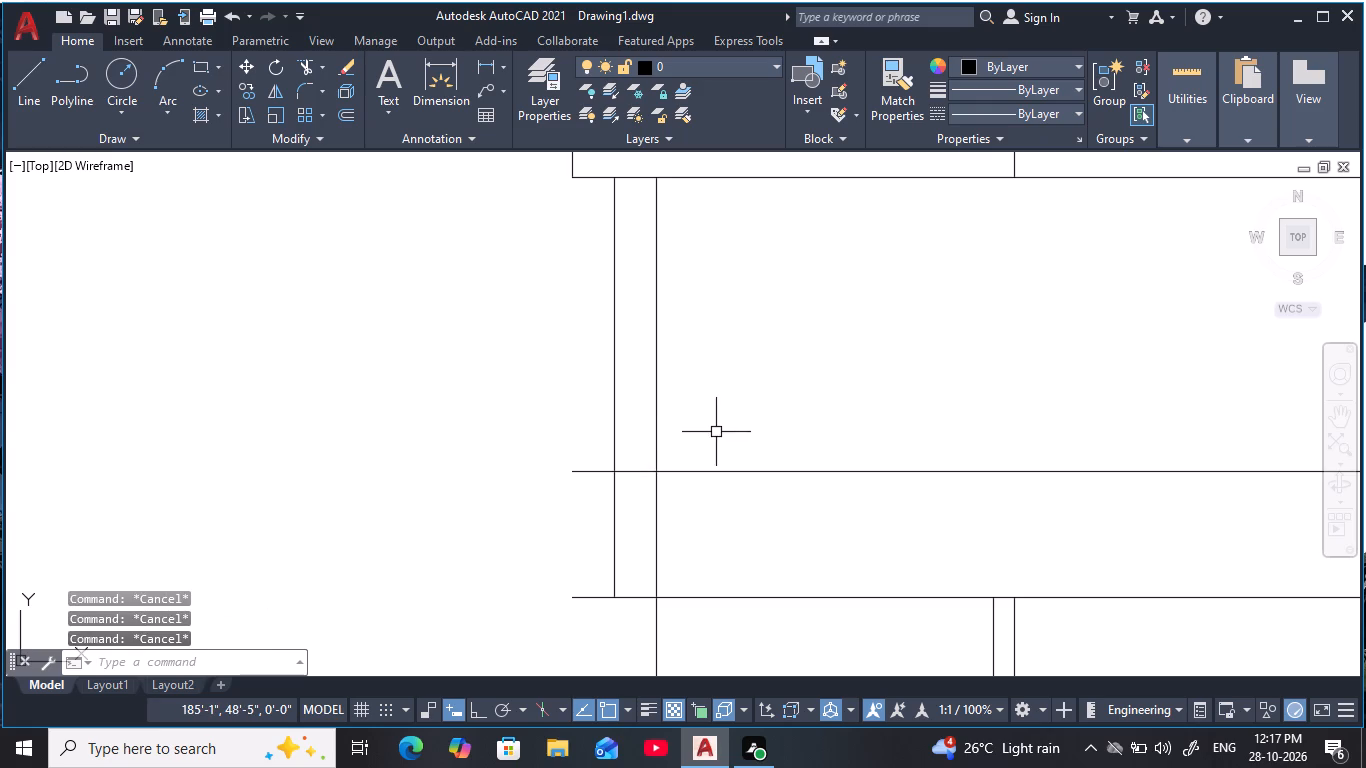
{"action": "key", "text": "Escape"}
Trim the 3' offset line on both sides, keeping only the short piece between the two left wall verticals.
{"action": "middle_click_drag", "start_coordinate": [716, 432], "coordinate": [702, 470]}
{"action": "key", "text": "Escape"}
{"action": "key", "text": "Escape"}
{"action": "scroll", "coordinate": [699, 472], "scroll_direction": "down", "scroll_amount": 1}
{"action": "middle_click_drag", "start_coordinate": [702, 478], "coordinate": [692, 511]}
{"action": "key", "text": "Escape"}
{"action": "key", "text": "Escape"}
{"action": "key", "text": "Escape"}
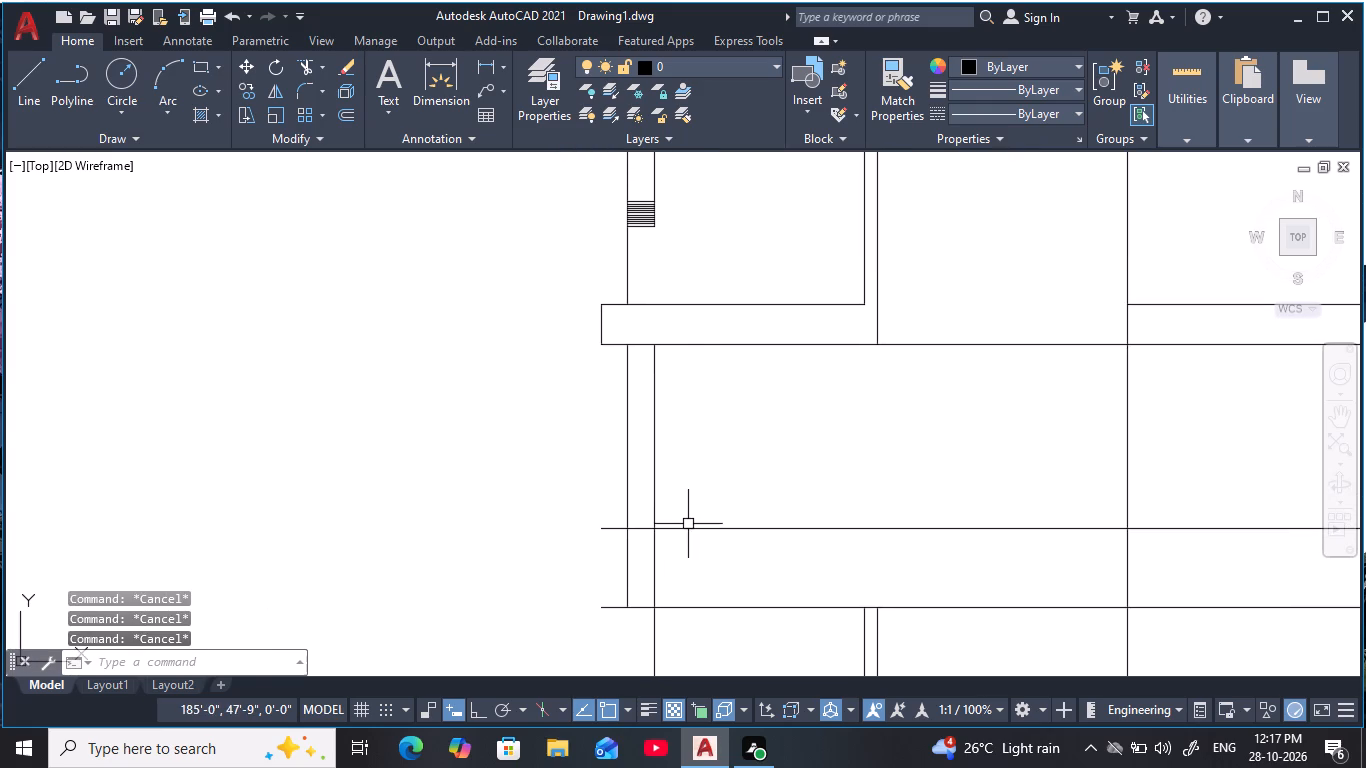
{"action": "key", "text": "t"}
{"action": "key", "text": "r"}
{"action": "key", "text": "space"}
{"action": "left_click_drag", "start_coordinate": [706, 546], "coordinate": [701, 490]}
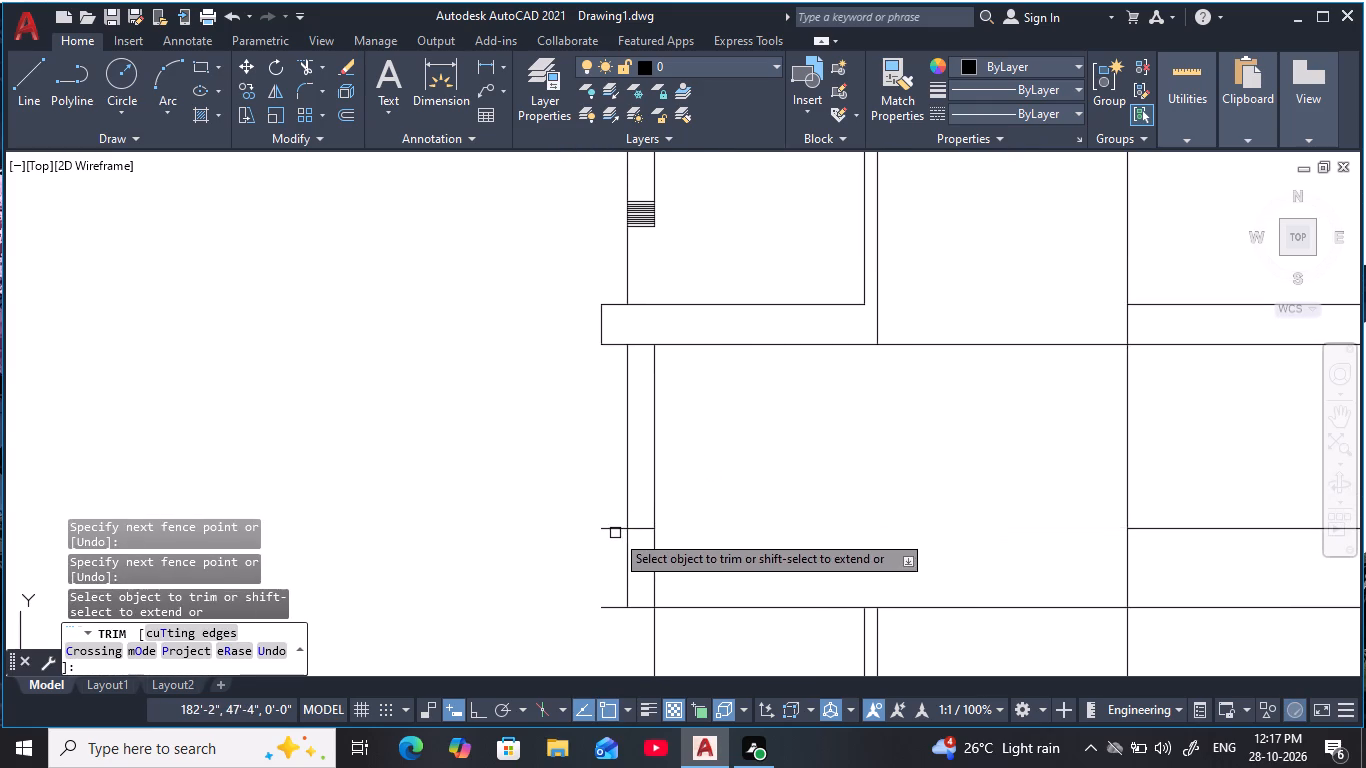
{"action": "left_click_drag", "start_coordinate": [612, 533], "coordinate": [624, 510]}
{"action": "key", "text": "Escape"}
{"action": "key", "text": "Escape"}
{"action": "scroll", "coordinate": [673, 521], "scroll_direction": "up", "scroll_amount": 2}
{"action": "middle_click", "coordinate": [673, 525]}
{"action": "key", "text": "Escape"}
{"action": "key", "text": "Escape"}
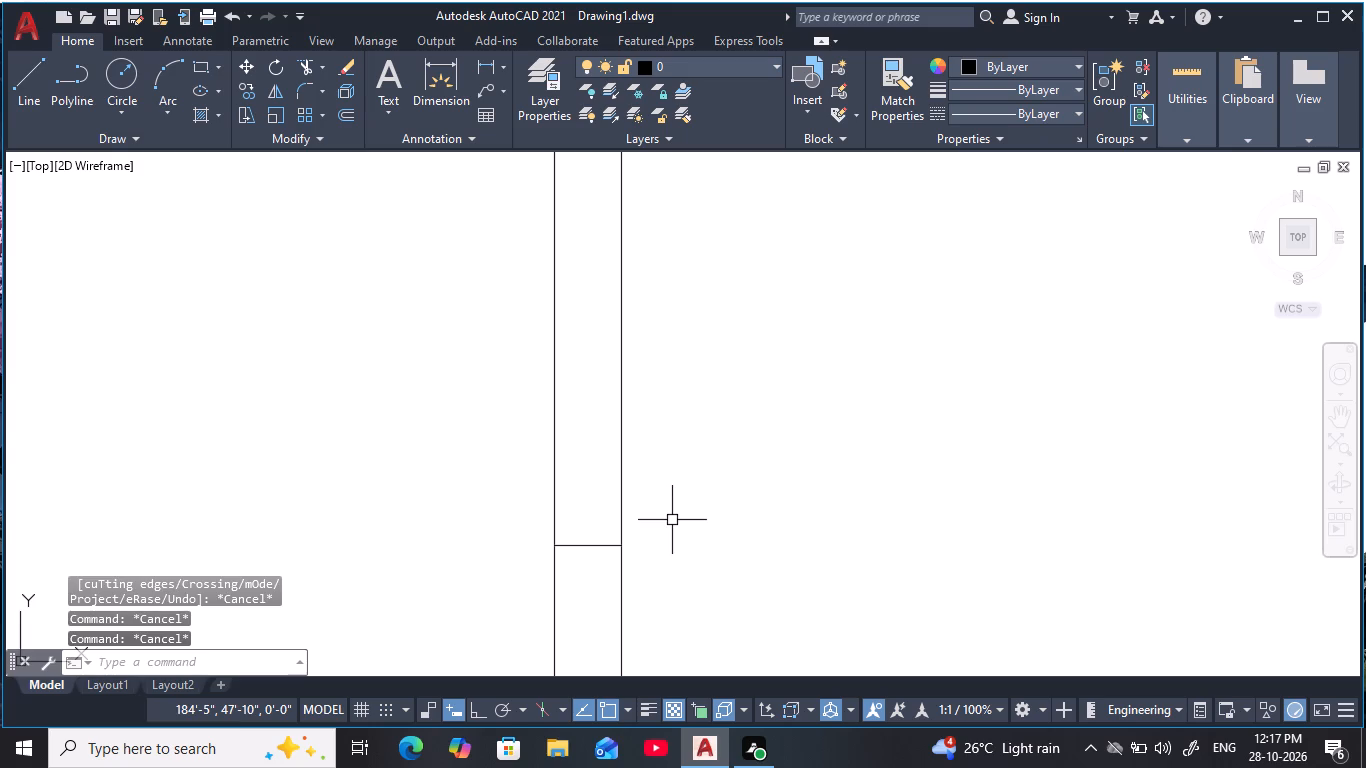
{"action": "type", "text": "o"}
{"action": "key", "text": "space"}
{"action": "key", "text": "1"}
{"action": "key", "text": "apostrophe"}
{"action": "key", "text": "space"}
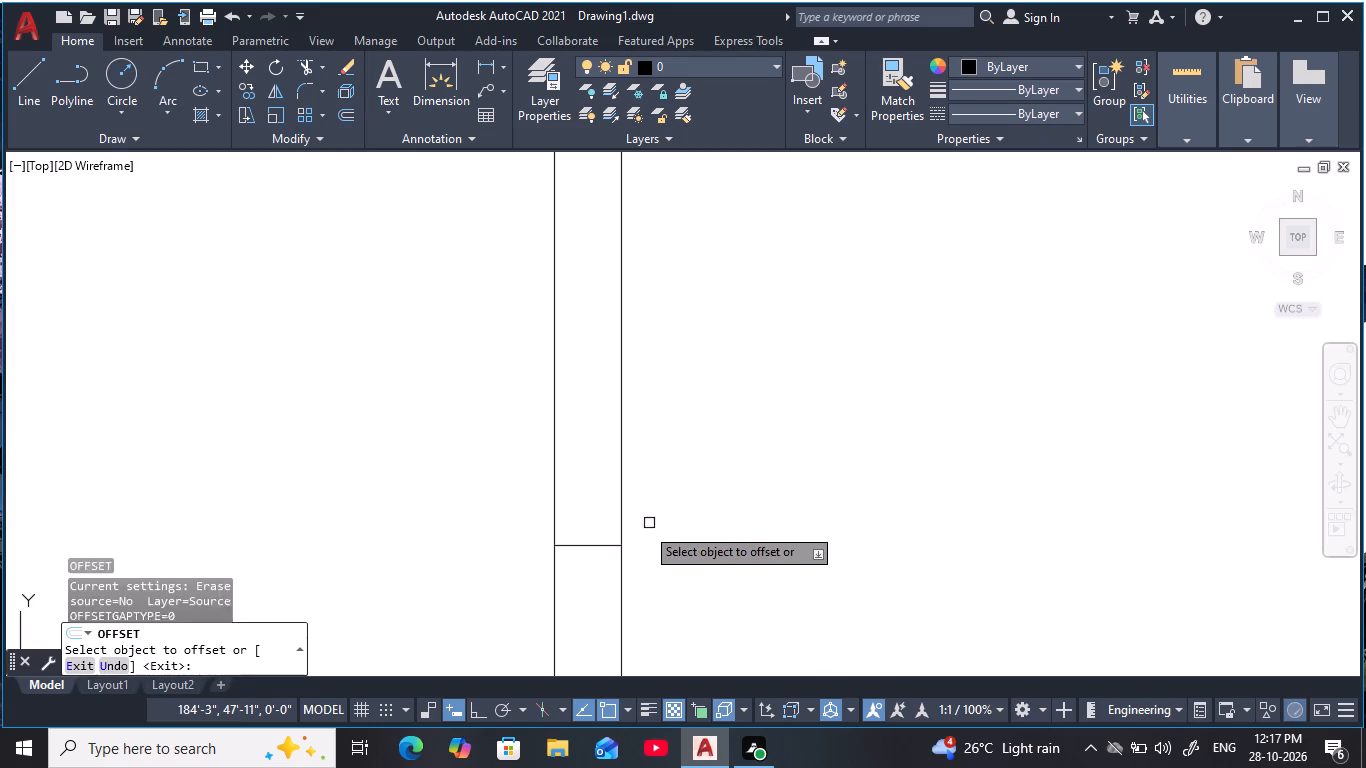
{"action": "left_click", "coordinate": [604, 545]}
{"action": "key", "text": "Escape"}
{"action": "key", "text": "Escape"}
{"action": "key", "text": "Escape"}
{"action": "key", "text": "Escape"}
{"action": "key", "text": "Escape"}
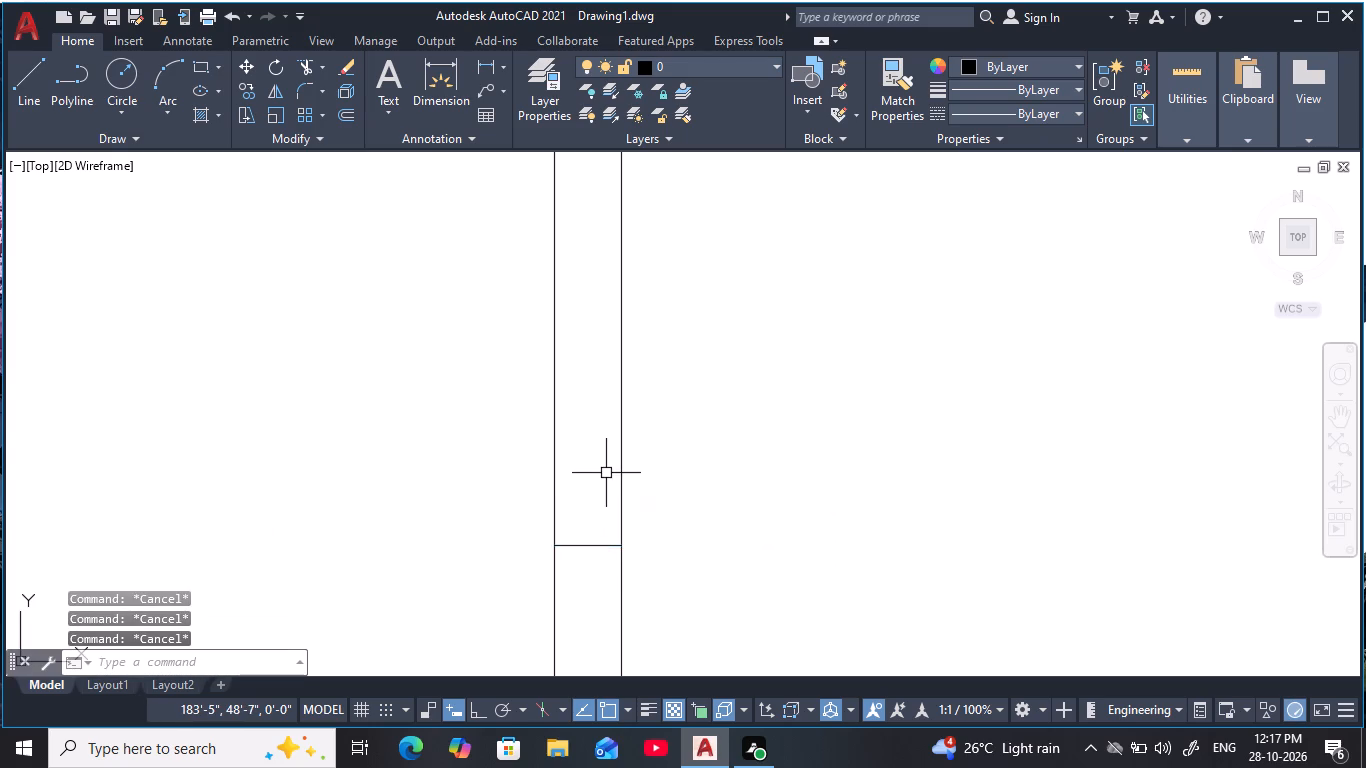
Offset the short line between the left wall verticals 1" upward twice, forming three closely spaced lines.
{"action": "type", "text": "o 1"}
{"action": "key", "text": "space"}
{"action": "left_click", "coordinate": [611, 546]}
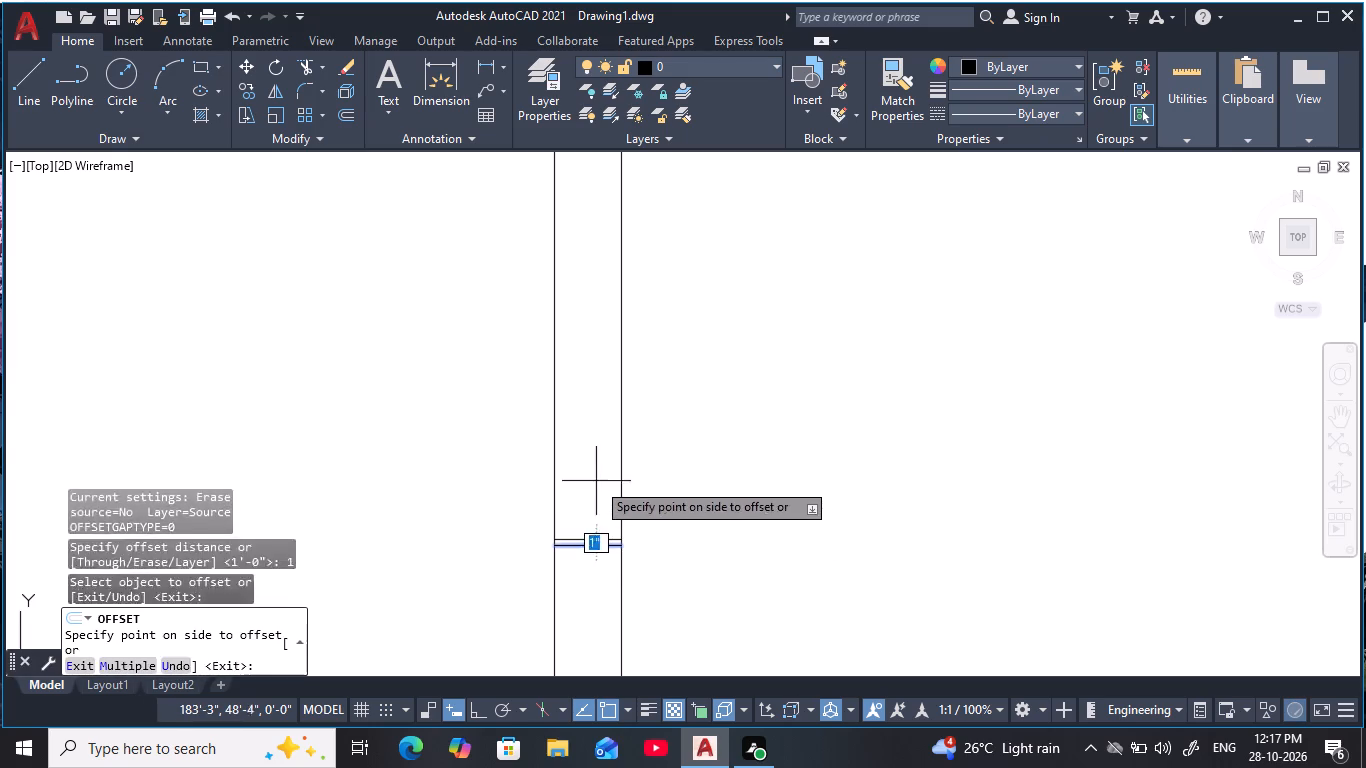
{"action": "left_click", "coordinate": [596, 481]}
{"action": "key", "text": "Escape"}
{"action": "key", "text": "Escape"}
{"action": "key", "text": "Escape"}
{"action": "key", "text": "Escape"}
{"action": "key", "text": "space"}
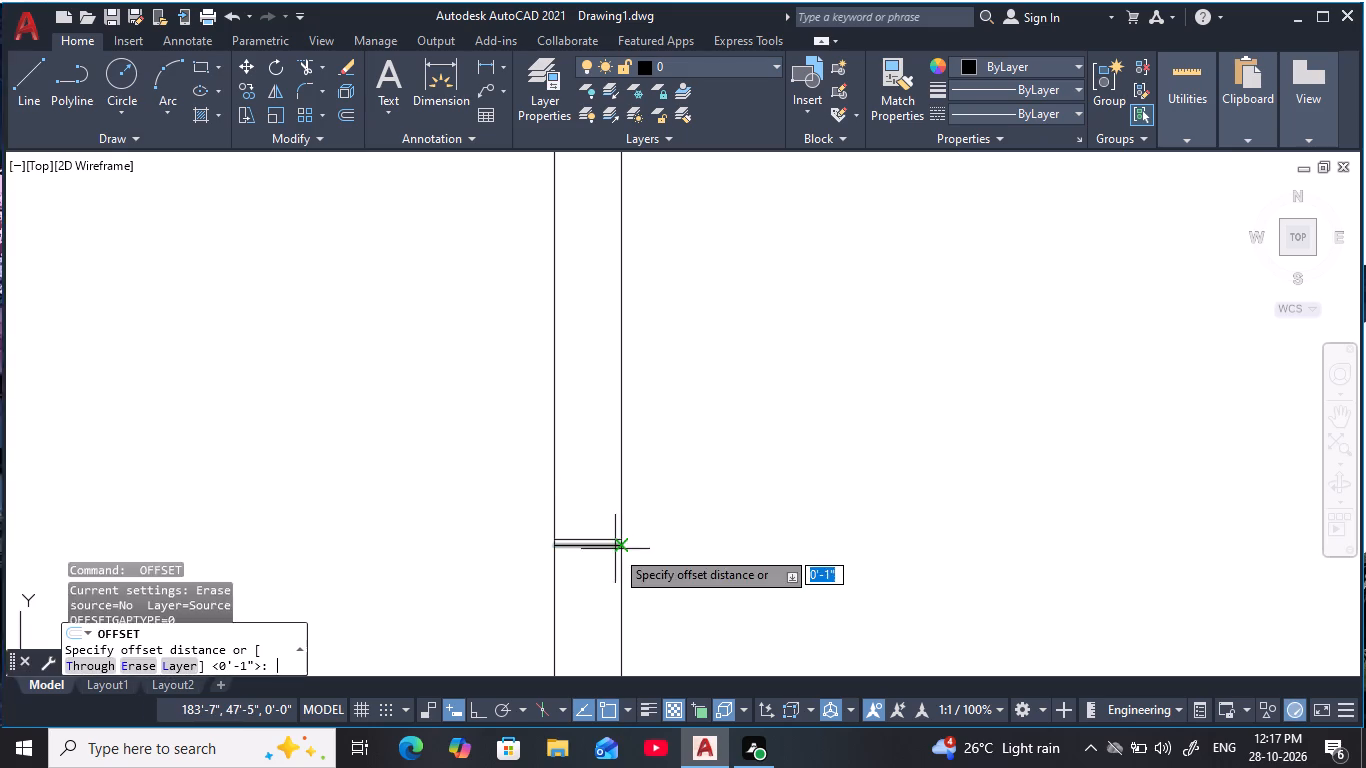
{"action": "key", "text": "space"}
{"action": "left_click", "coordinate": [607, 538]}
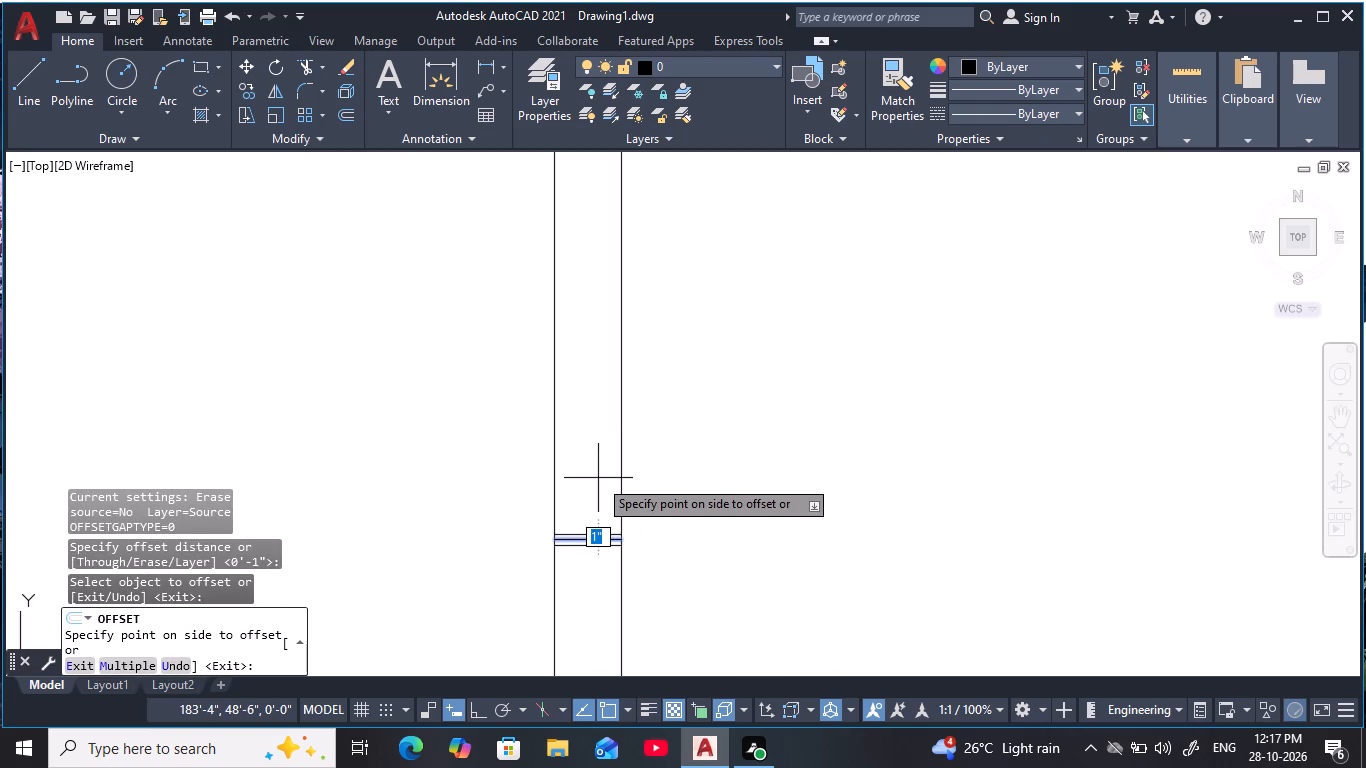
{"action": "type", "text": "mm"}
{"action": "key", "text": "space"}
{"action": "double_click", "coordinate": [598, 478]}
{"action": "key", "text": "Escape"}
{"action": "key", "text": "Escape"}
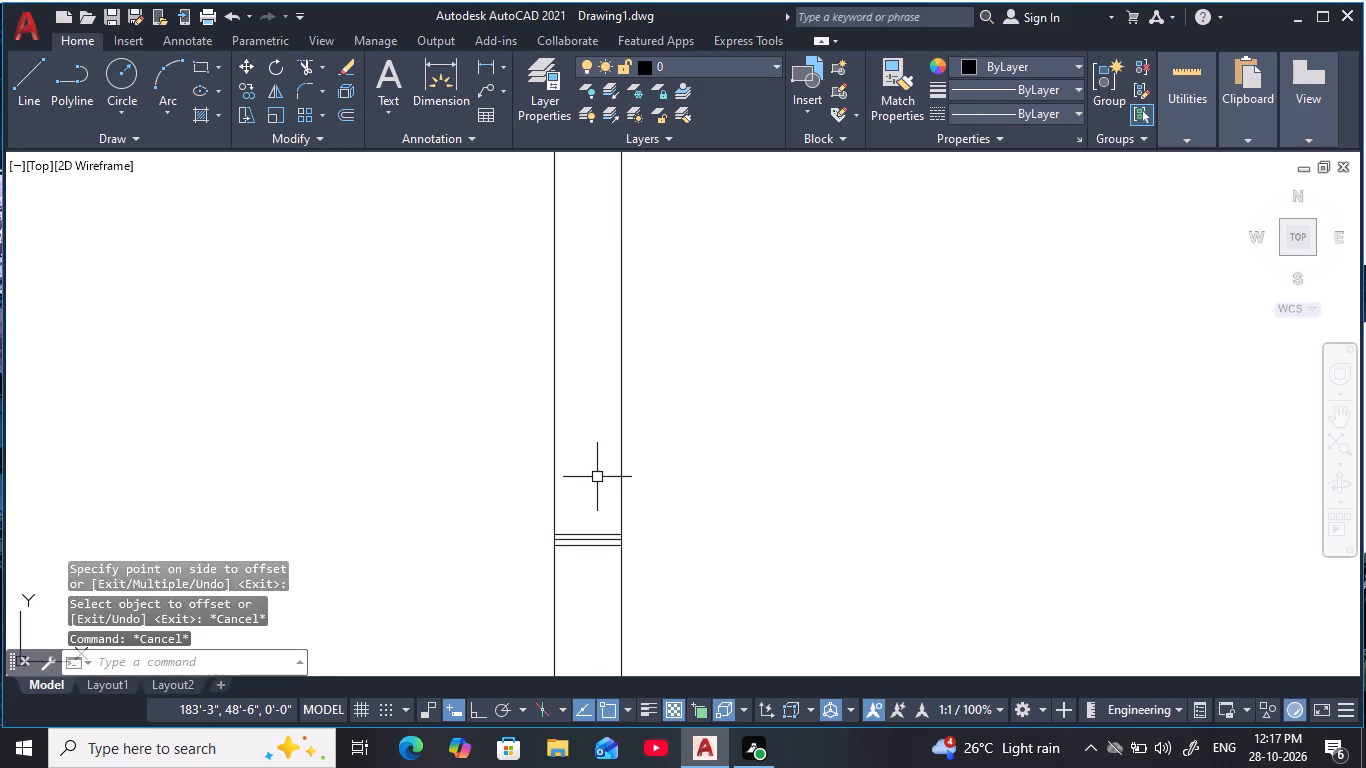
Offset the top line of the closely spaced trio repeatedly upward at 1", extending the stack between the left walls to about 1'-5" high.
{"action": "key", "text": "Escape"}
{"action": "key", "text": "Escape"}
{"action": "key", "text": "Escape"}
{"action": "key", "text": "space"}
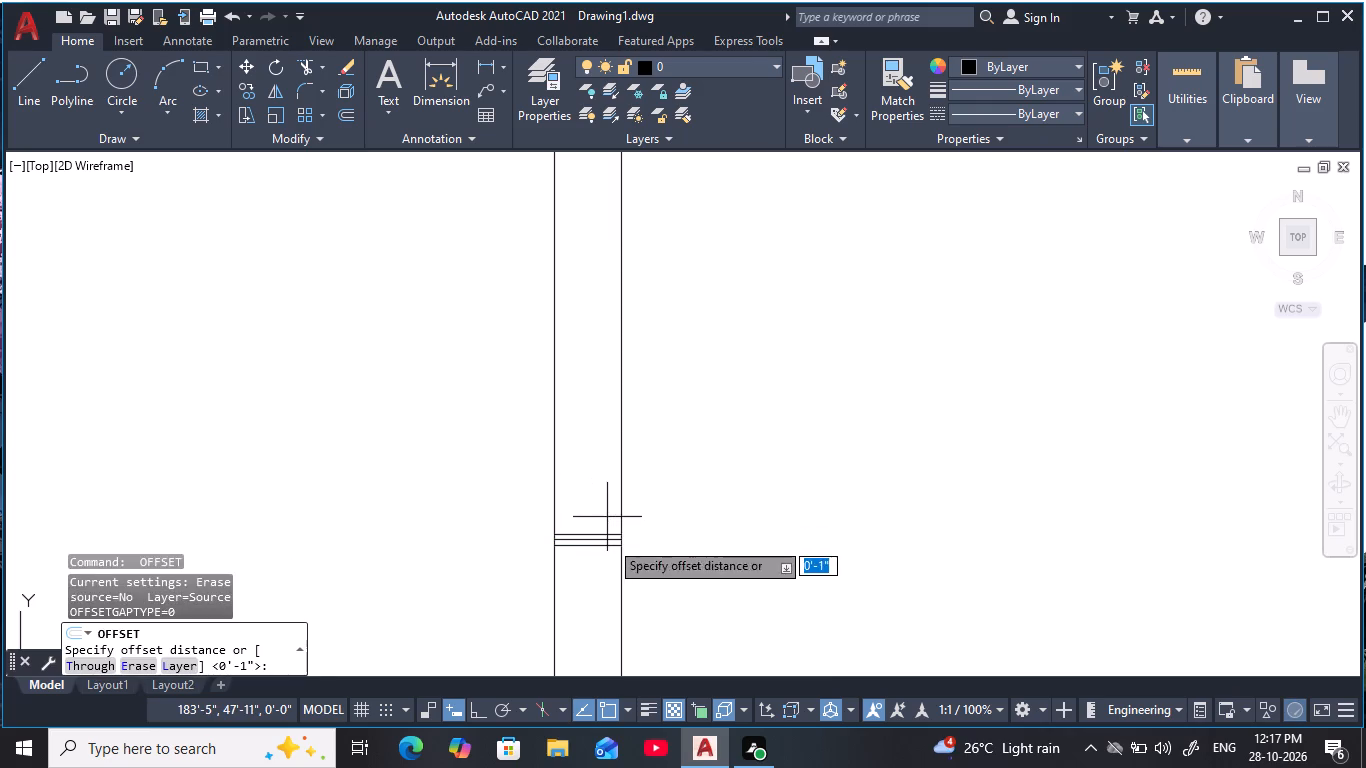
{"action": "key", "text": "space"}
{"action": "left_click", "coordinate": [606, 535]}
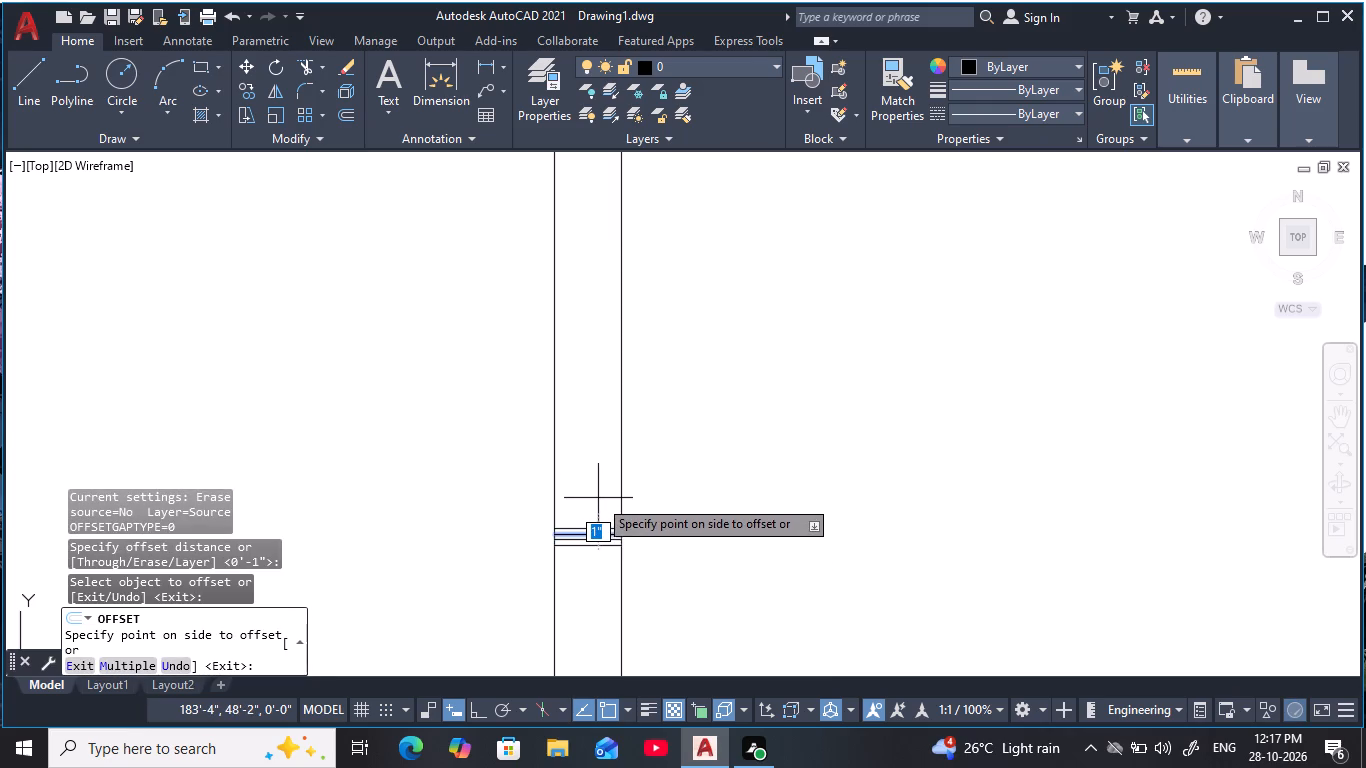
{"action": "key", "text": "m"}
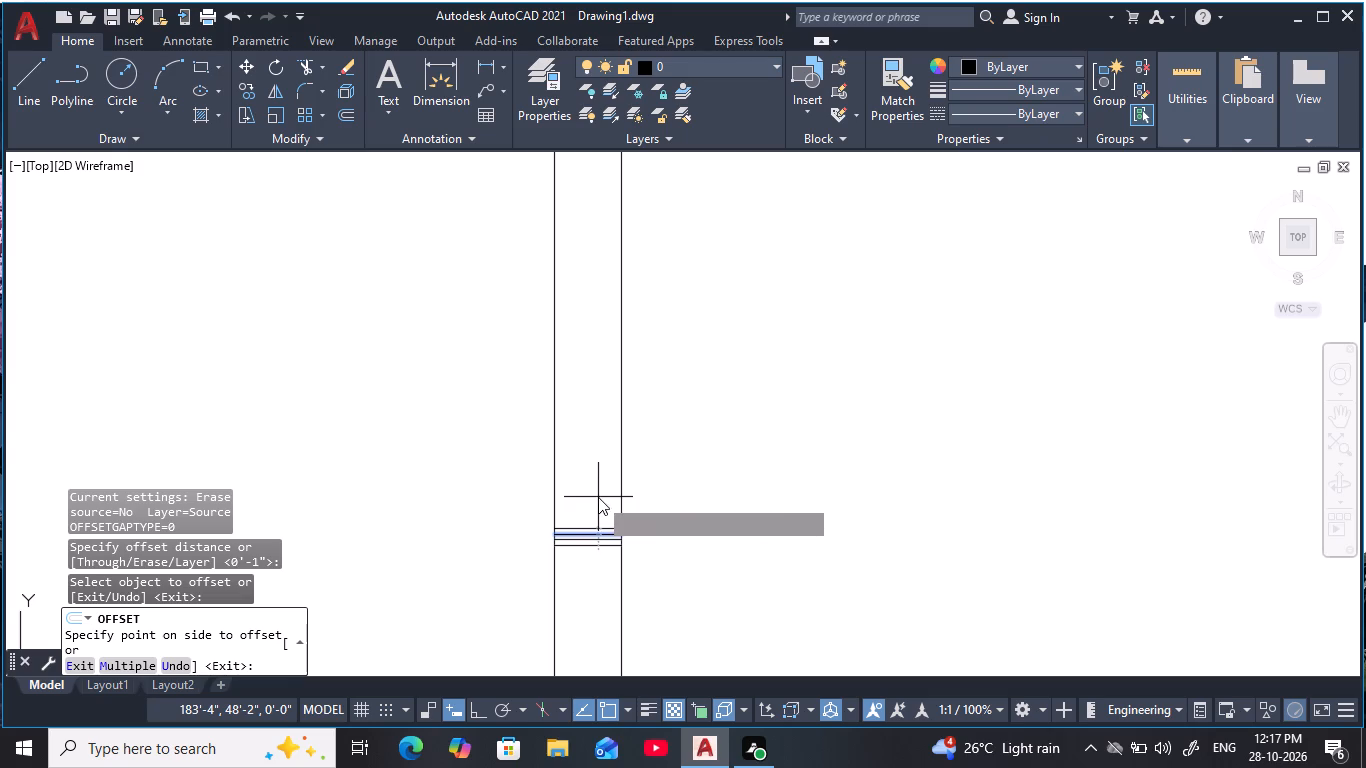
{"action": "key", "text": "space"}
{"action": "left_click", "coordinate": [598, 490]}
{"action": "triple_click", "coordinate": [600, 474]}
{"action": "triple_click", "coordinate": [600, 468]}
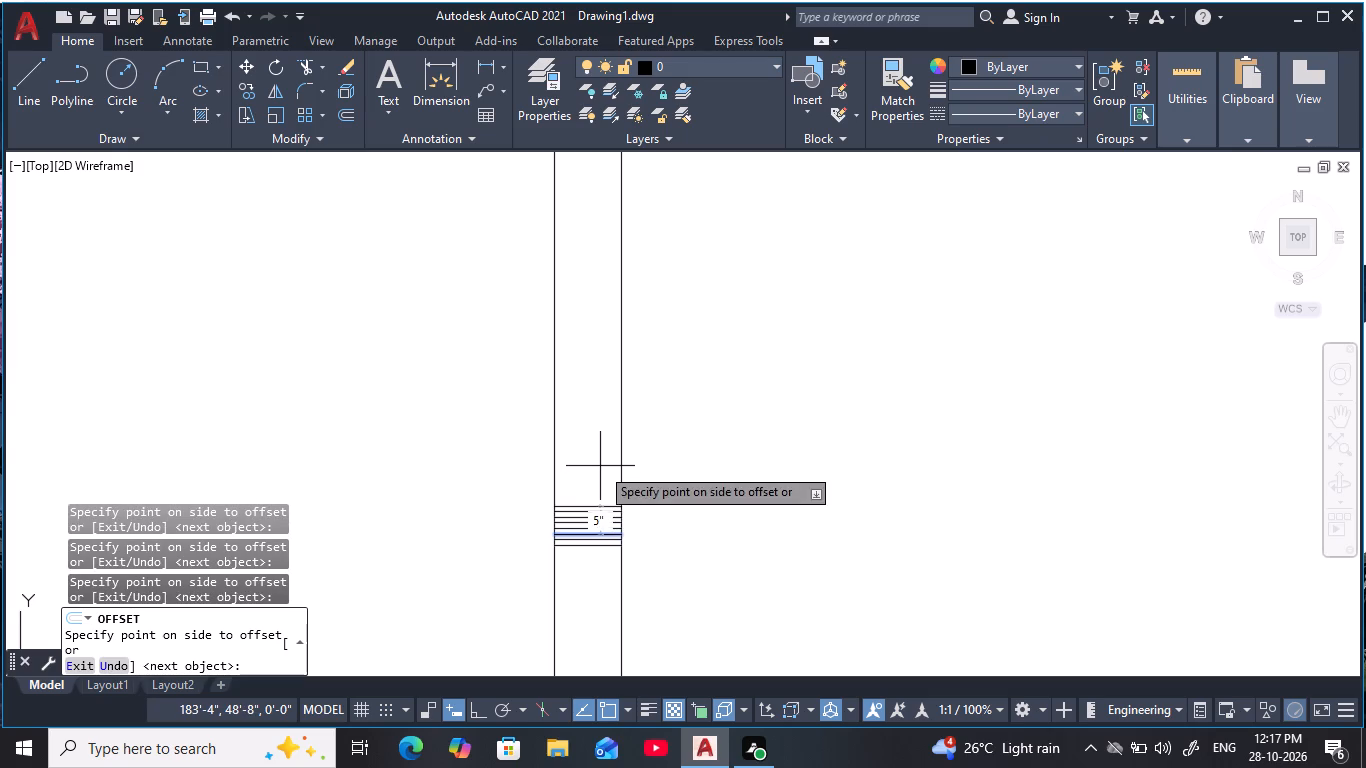
{"action": "double_click", "coordinate": [600, 461]}
{"action": "double_click", "coordinate": [600, 454]}
{"action": "double_click", "coordinate": [600, 448]}
{"action": "double_click", "coordinate": [602, 438]}
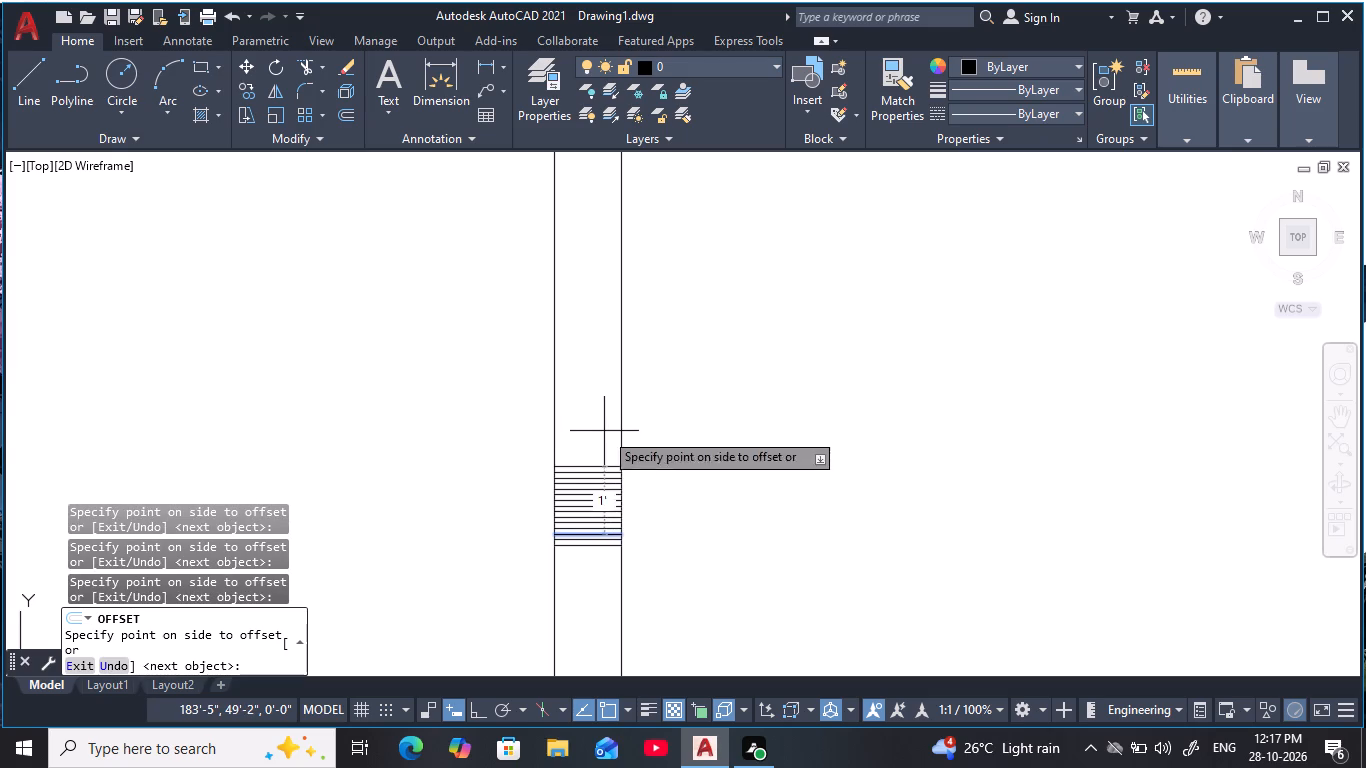
{"action": "left_click", "coordinate": [604, 431]}
{"action": "triple_click", "coordinate": [606, 427]}
{"action": "triple_click", "coordinate": [607, 420]}
{"action": "key", "text": "Escape"}
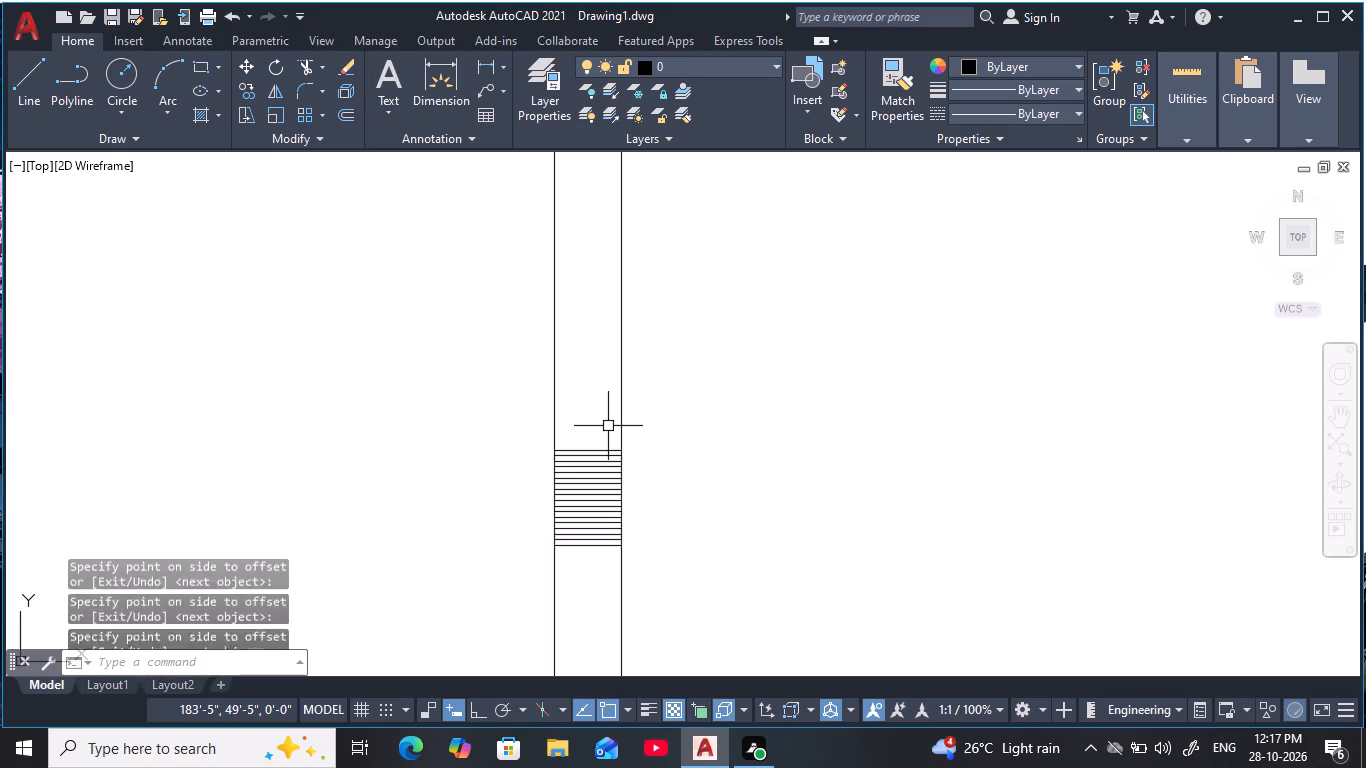
{"action": "key", "text": "Escape"}
{"action": "key", "text": "Escape"}
{"action": "key", "text": "Escape"}
{"action": "key", "text": "Escape"}
{"action": "key", "text": "Escape"}
Trim the inner left wall vertical below the completed line stack, down to the strip beneath it.
{"action": "type", "text": "tr"}
{"action": "key", "text": "space"}
{"action": "left_click_drag", "start_coordinate": [674, 590], "coordinate": [631, 600]}
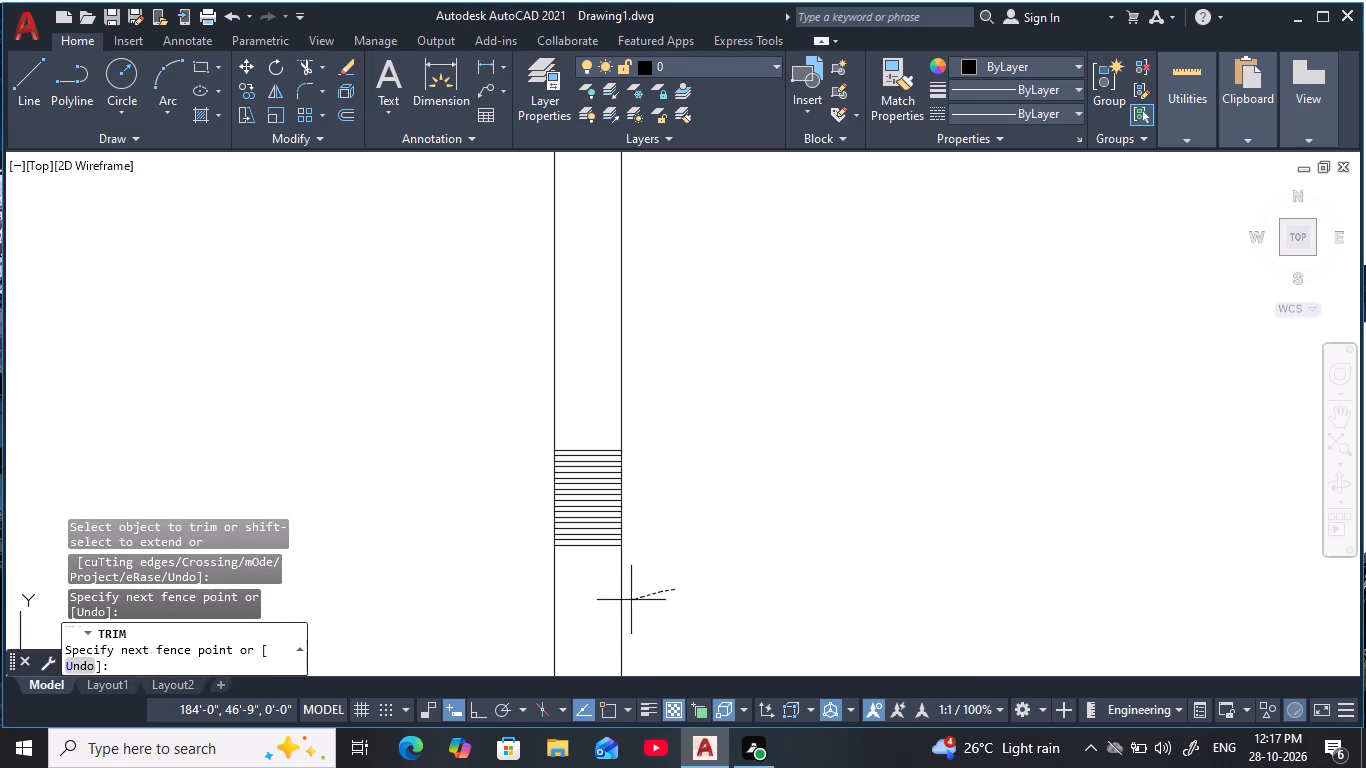
{"action": "left_click_drag", "start_coordinate": [631, 600], "coordinate": [612, 610]}
{"action": "scroll", "coordinate": [705, 506], "scroll_direction": "down", "scroll_amount": 3}
{"action": "middle_click_drag", "start_coordinate": [717, 467], "coordinate": [669, 604]}
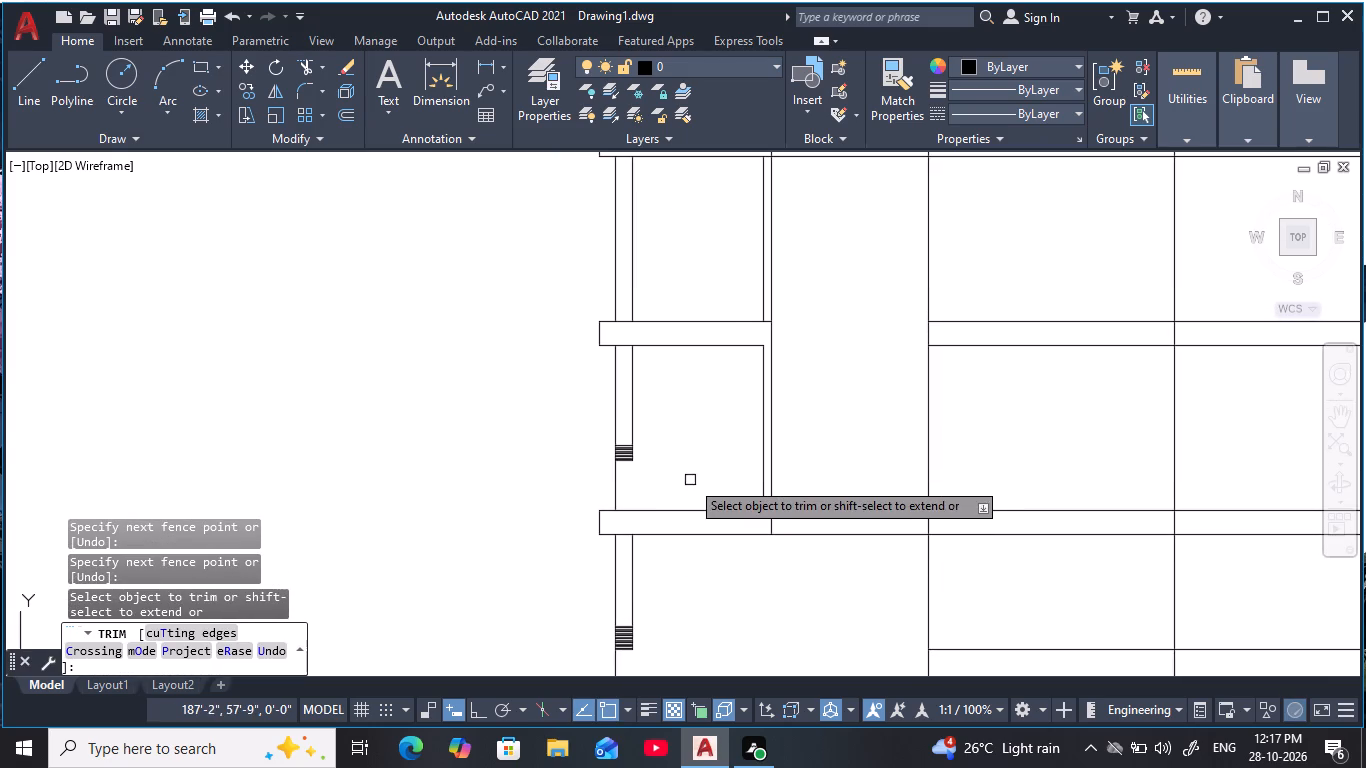
{"action": "middle_click_drag", "start_coordinate": [667, 436], "coordinate": [675, 555]}
{"action": "middle_click_drag", "start_coordinate": [696, 387], "coordinate": [677, 469]}
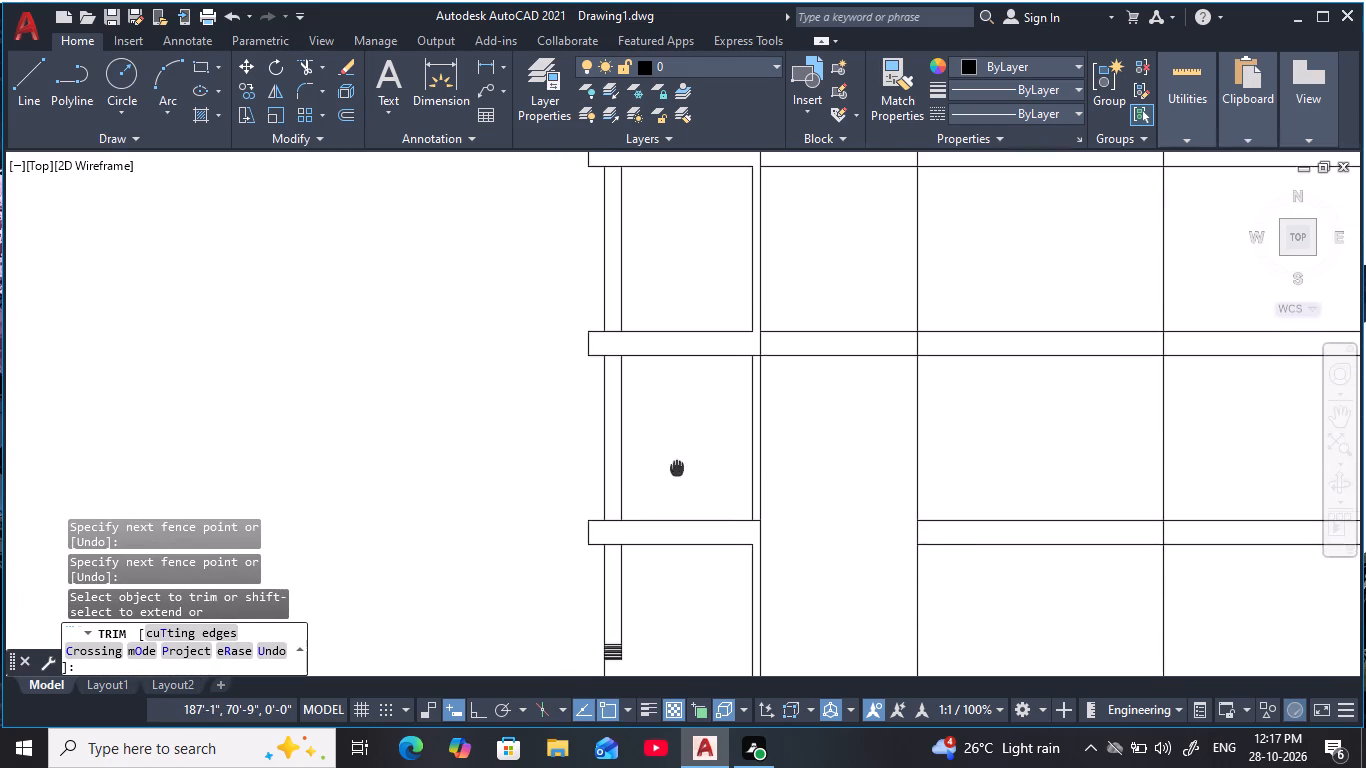
{"action": "middle_click_drag", "start_coordinate": [677, 469], "coordinate": [655, 488]}
{"action": "key", "text": "Escape"}
{"action": "key", "text": "Escape"}
{"action": "key", "text": "Escape"}
{"action": "key", "text": "Escape"}
{"action": "key", "text": "Escape"}
In the left bay directly above the stacked one, offset the strip's top line 3' upward.
{"action": "key", "text": "o"}
{"action": "key", "text": "space"}
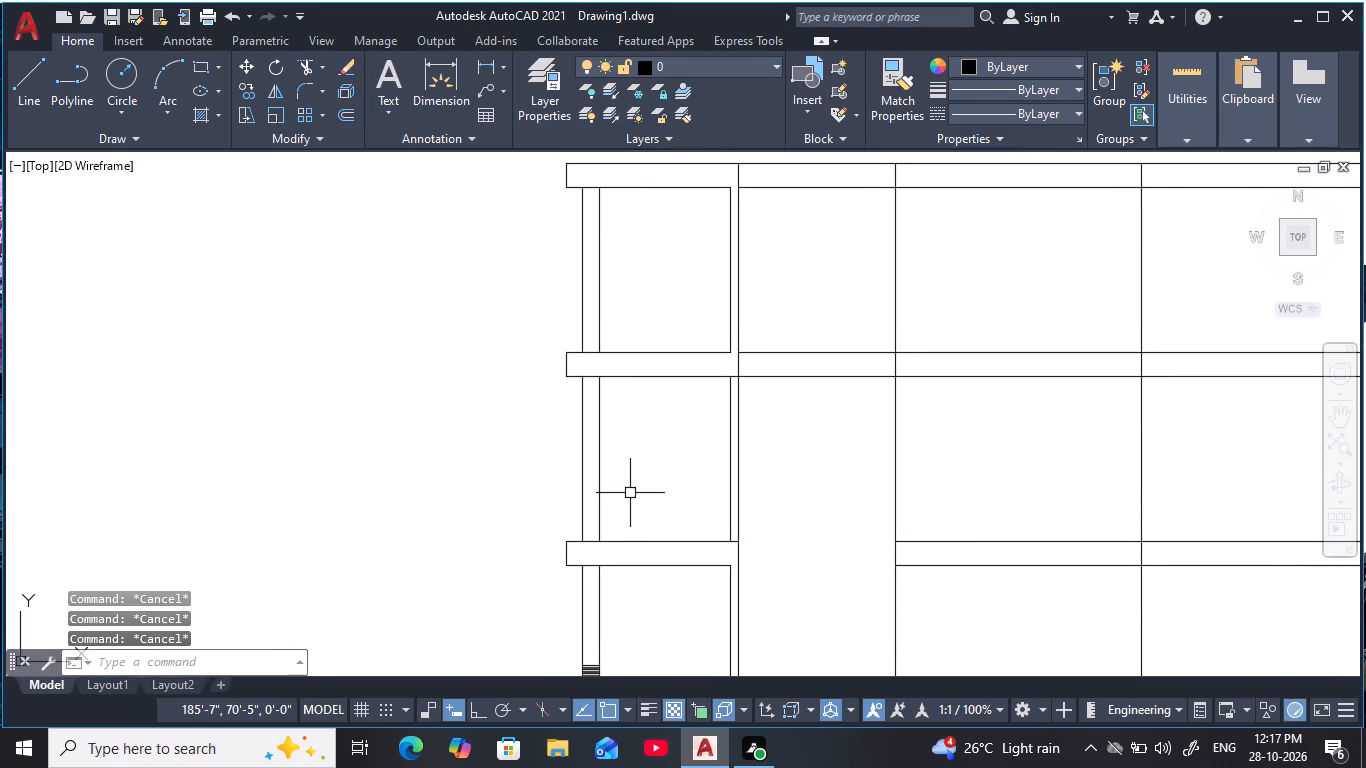
{"action": "type", "text": "3'"}
{"action": "key", "text": "space"}
{"action": "left_click", "coordinate": [654, 542]}
{"action": "left_click", "coordinate": [642, 456]}
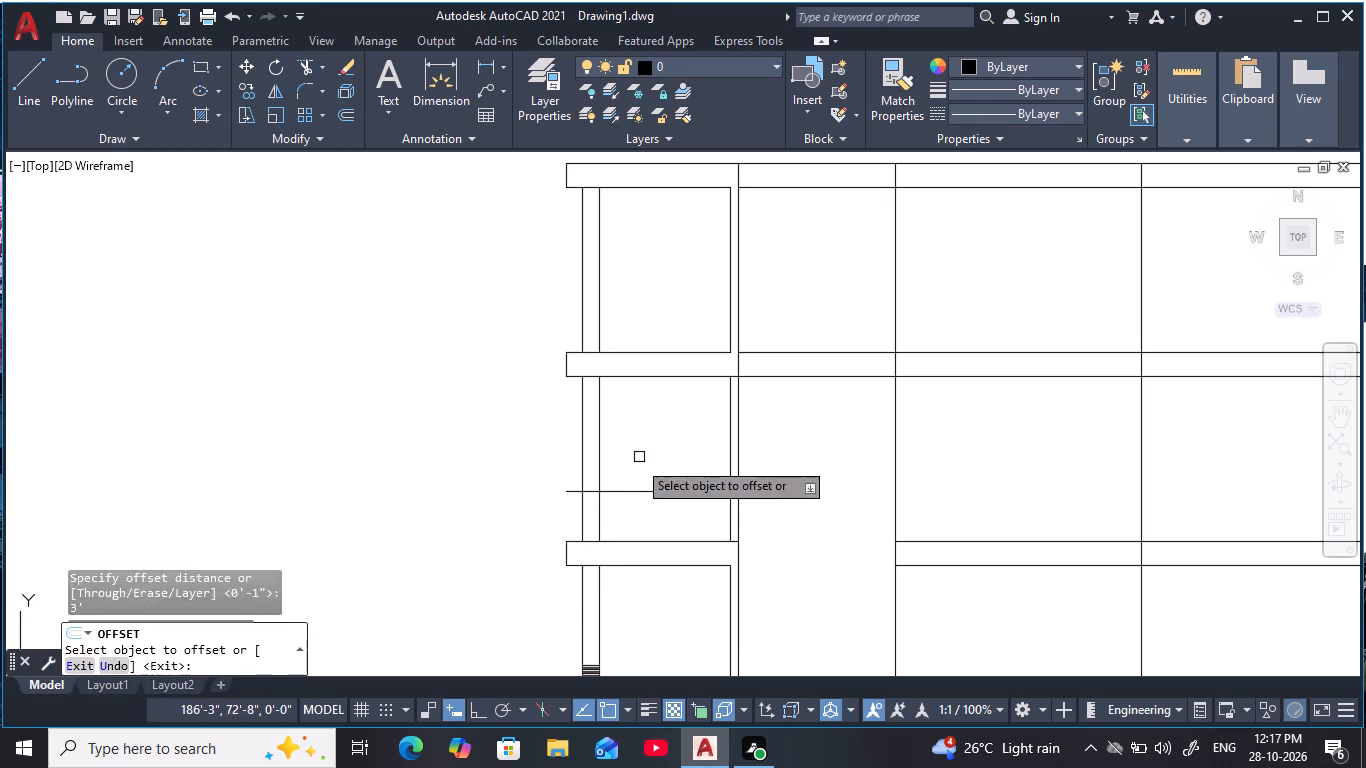
{"action": "key", "text": "Escape"}
{"action": "key", "text": "Escape"}
{"action": "key", "text": "Escape"}
{"action": "key", "text": "Escape"}
{"action": "key", "text": "Escape"}
Trim the 3' offset line outside the left wall and across the bay, keeping the short piece between the left wall verticals.
{"action": "type", "text": "tr"}
{"action": "key", "text": "space"}
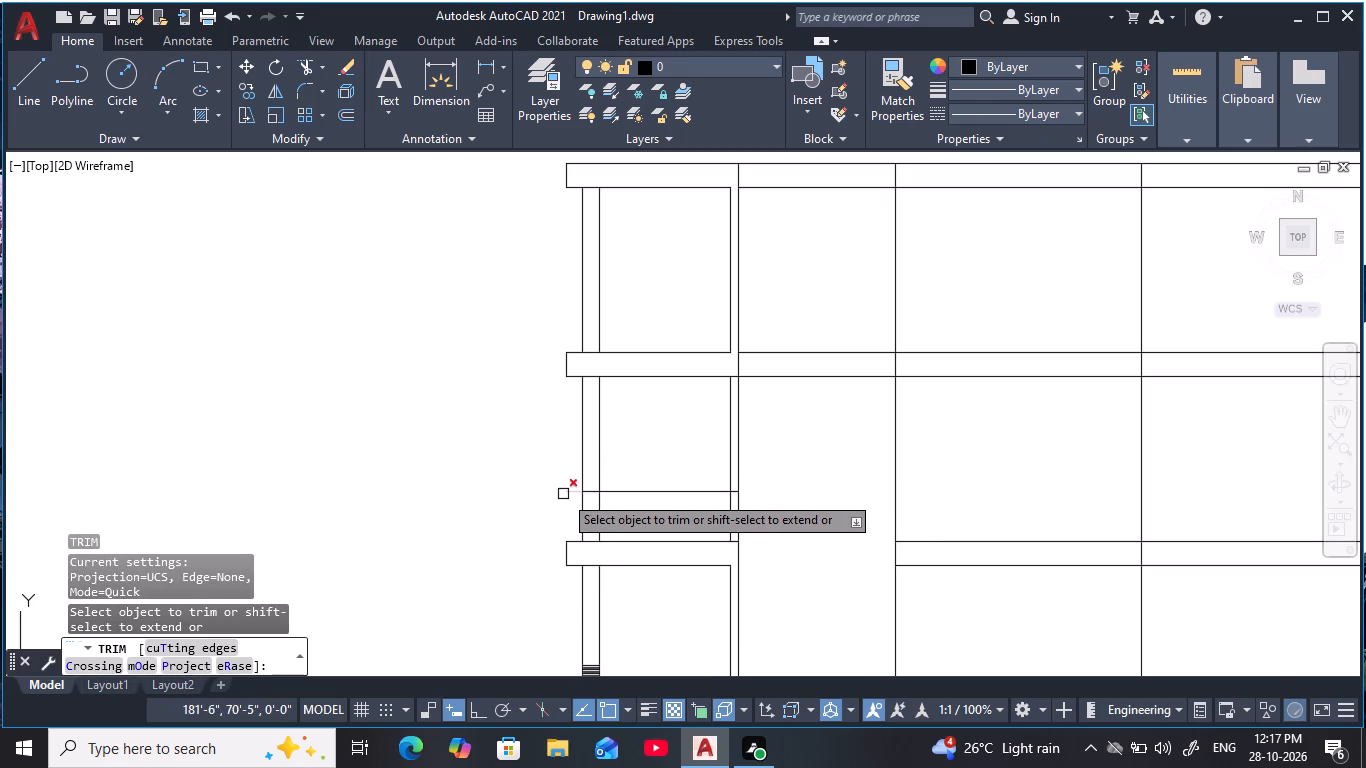
{"action": "left_click", "coordinate": [566, 493]}
{"action": "left_click", "coordinate": [651, 491]}
{"action": "key", "text": "Escape"}
{"action": "key", "text": "Escape"}
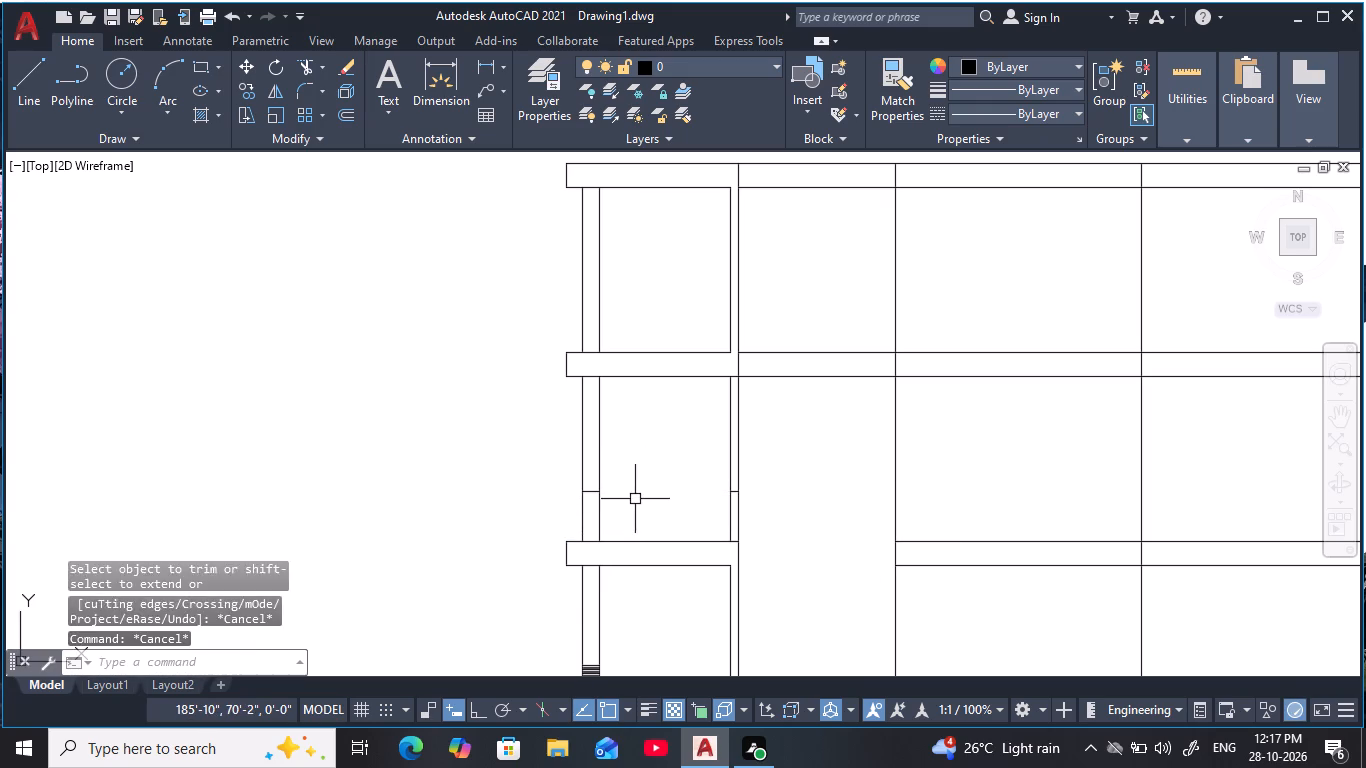
{"action": "key", "text": "Escape"}
{"action": "key", "text": "Escape"}
{"action": "key", "text": "Escape"}
Offset the short line between the left wall verticals repeatedly upward at 1", building a line stack 1'-5" high.
{"action": "type", "text": "o 1"}
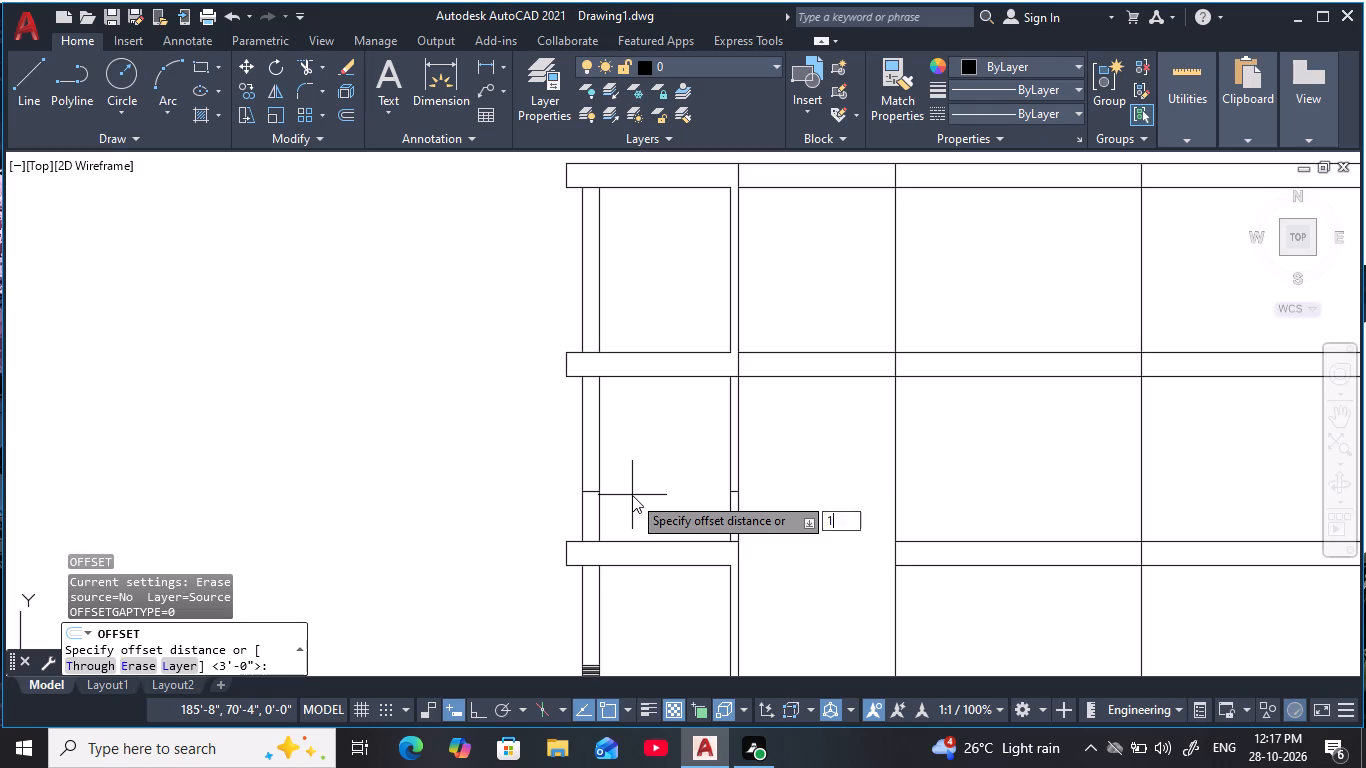
{"action": "key", "text": "space"}
{"action": "left_click", "coordinate": [594, 495]}
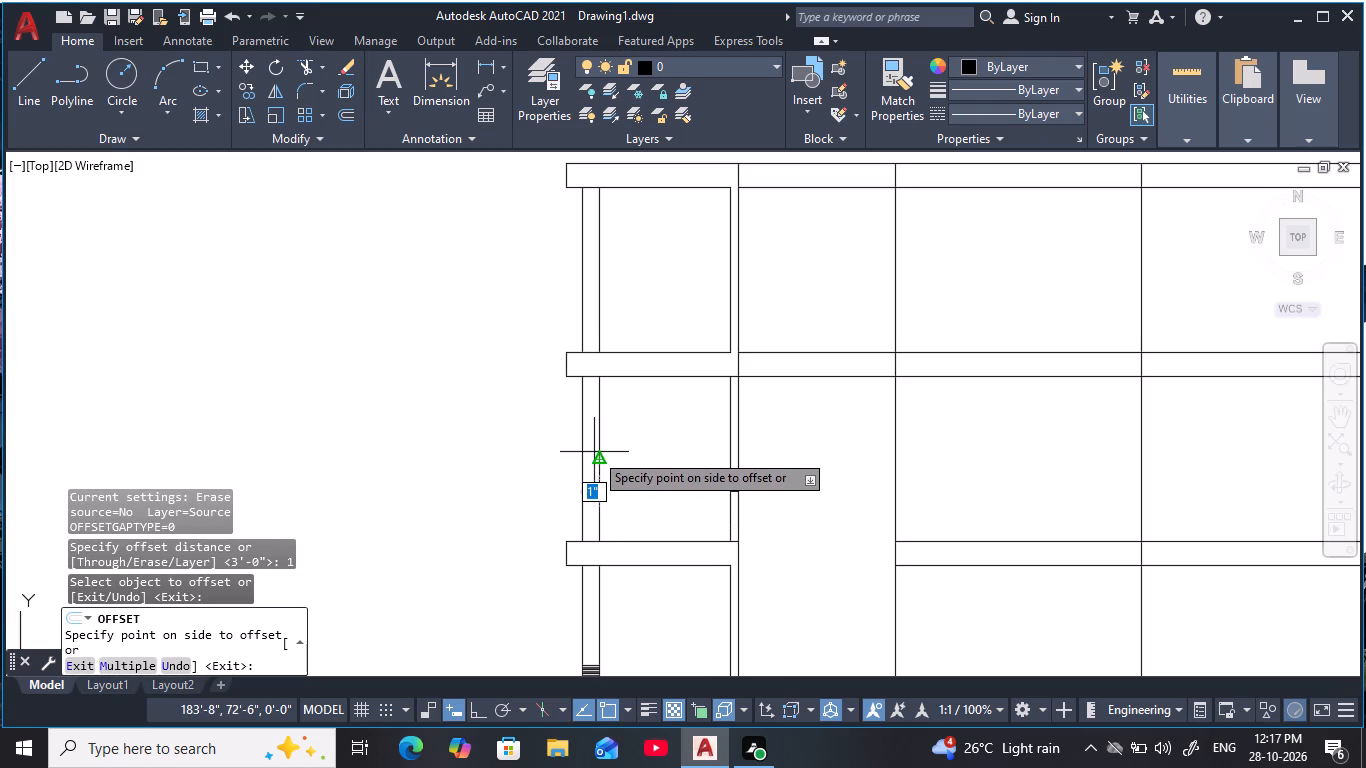
{"action": "type", "text": "m"}
{"action": "key", "text": "space"}
{"action": "triple_click", "coordinate": [594, 452]}
{"action": "double_click", "coordinate": [596, 452]}
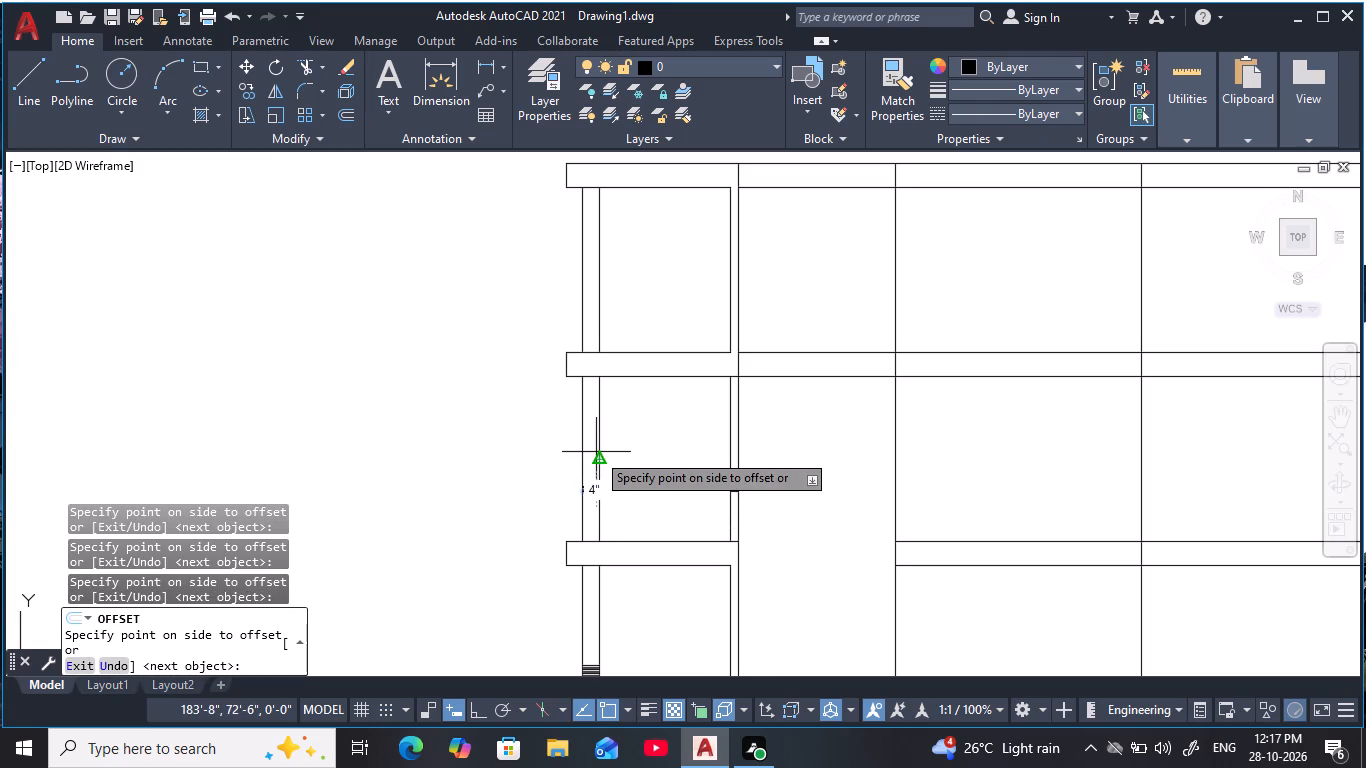
{"action": "scroll", "coordinate": [596, 448], "scroll_direction": "up", "scroll_amount": 3}
{"action": "triple_click", "coordinate": [590, 451]}
{"action": "left_click", "coordinate": [590, 451]}
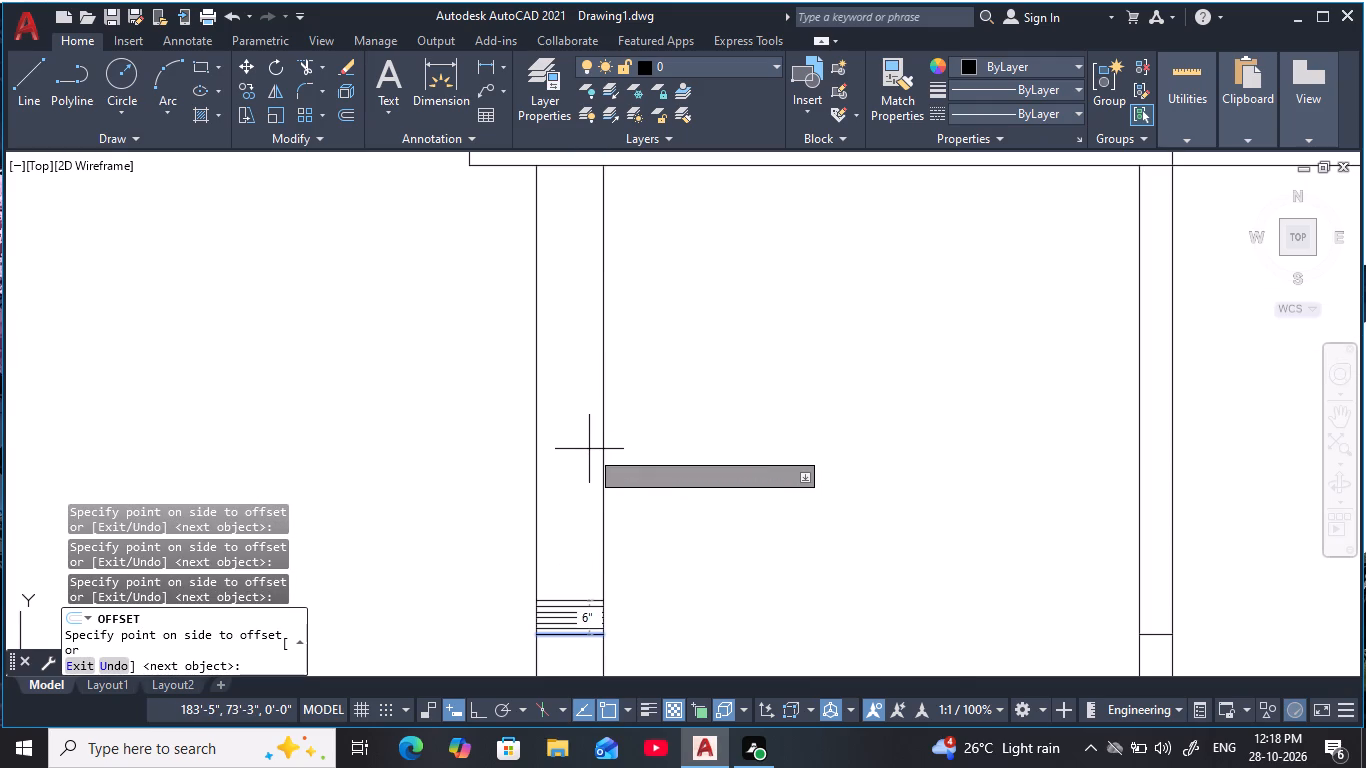
{"action": "left_click", "coordinate": [589, 444]}
{"action": "triple_click", "coordinate": [582, 417]}
{"action": "left_click", "coordinate": [583, 411]}
{"action": "left_click", "coordinate": [578, 404]}
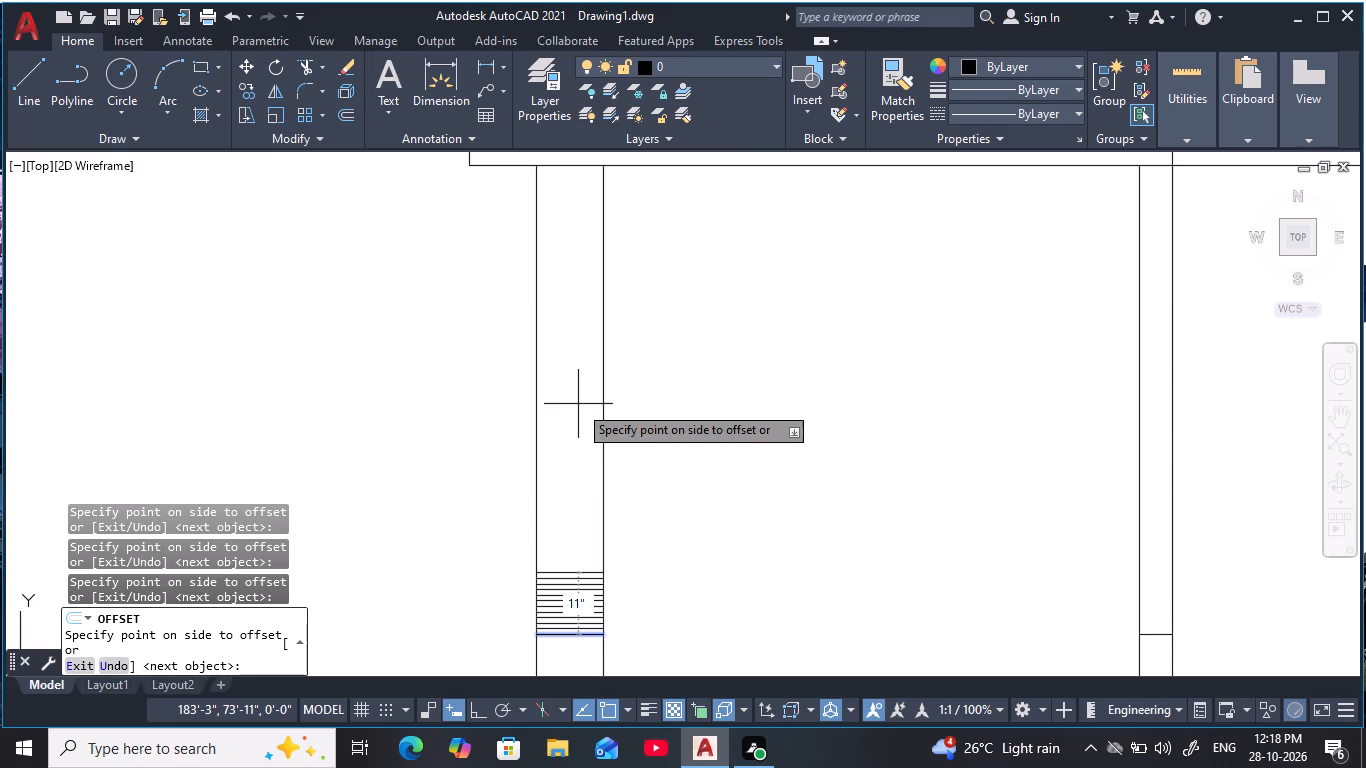
{"action": "triple_click", "coordinate": [578, 404]}
{"action": "left_click", "coordinate": [578, 404]}
{"action": "left_click", "coordinate": [578, 402]}
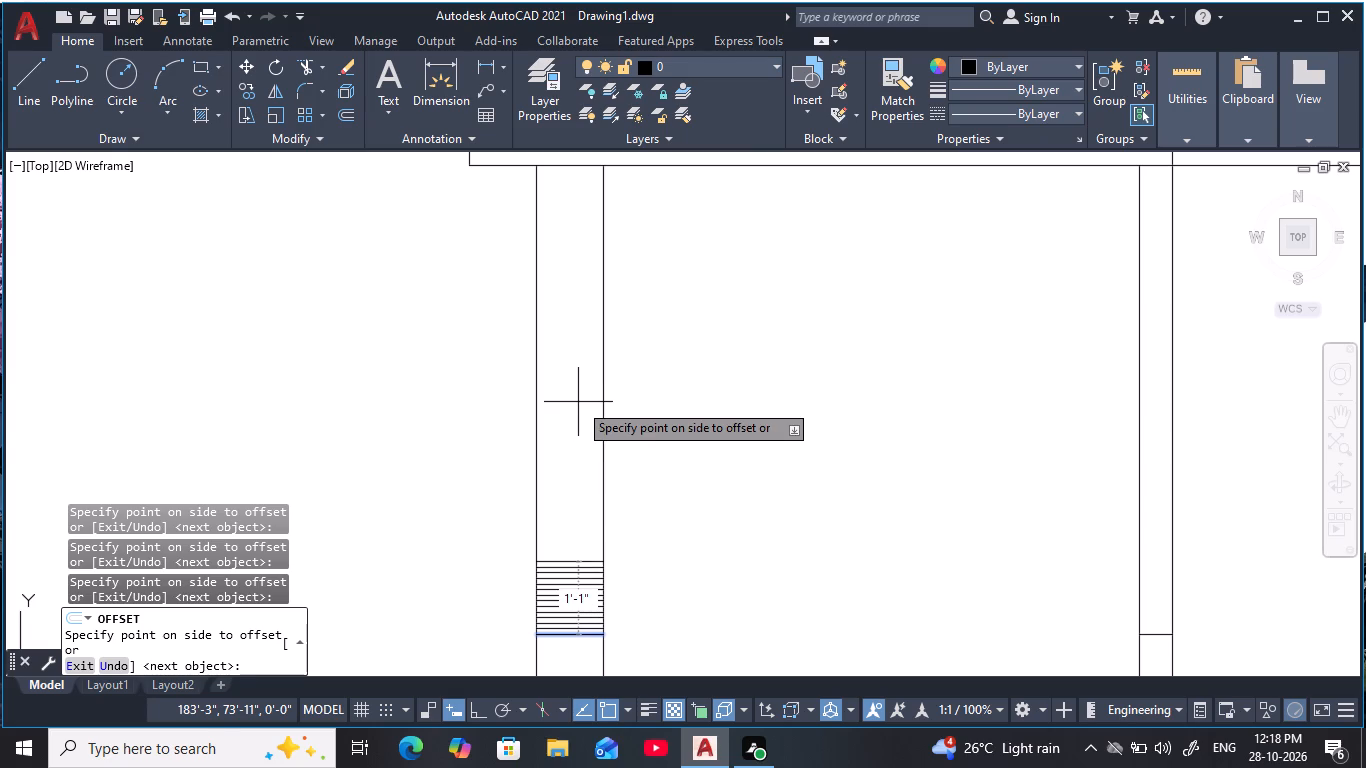
{"action": "left_click", "coordinate": [578, 399]}
{"action": "left_click", "coordinate": [575, 397]}
{"action": "left_click", "coordinate": [574, 395]}
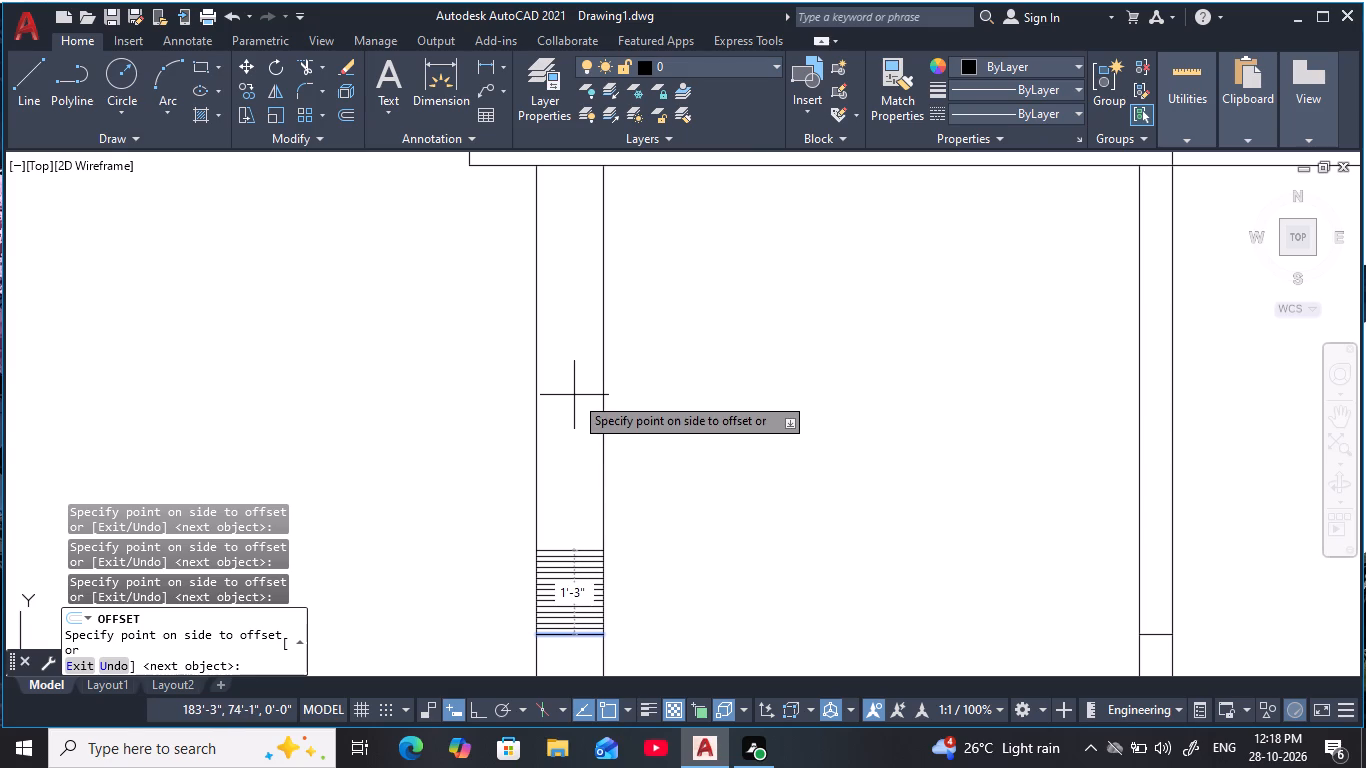
{"action": "left_click", "coordinate": [574, 395]}
{"action": "left_click", "coordinate": [575, 390]}
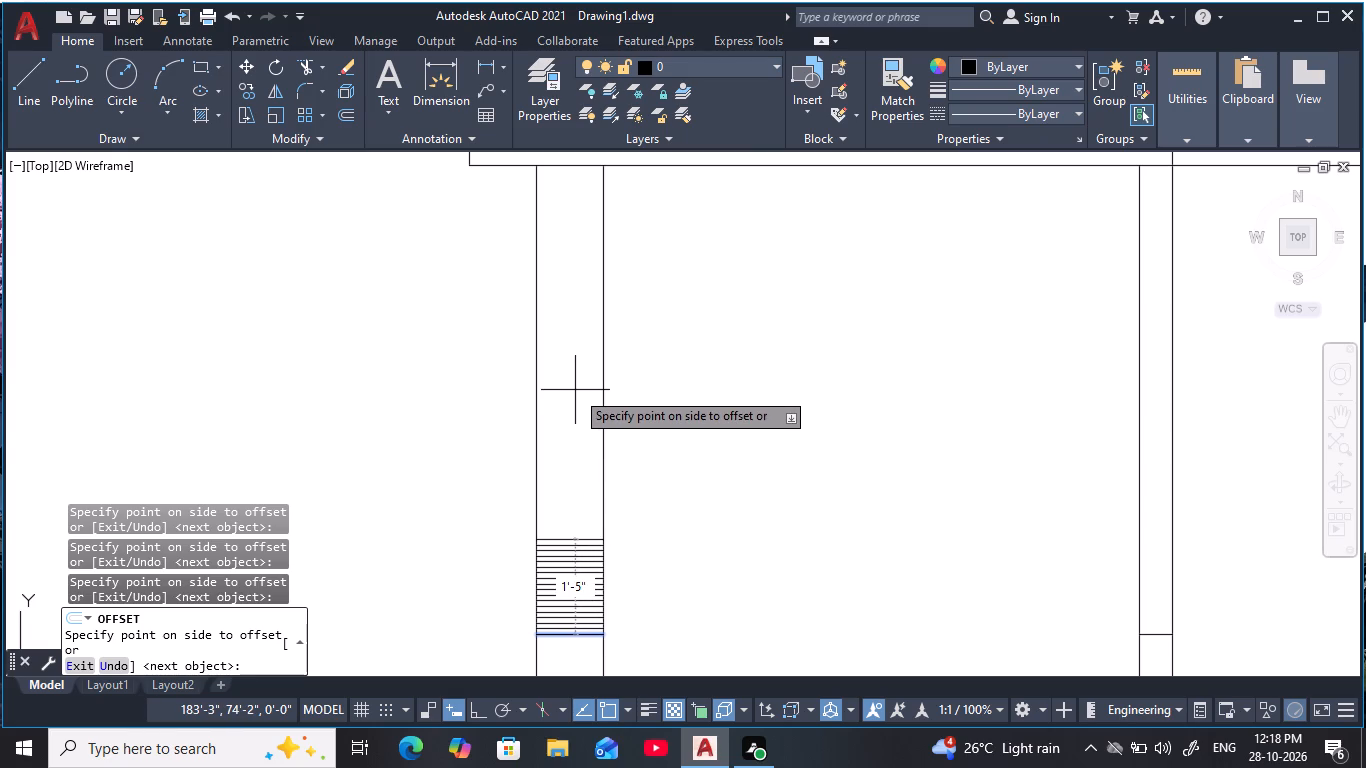
{"action": "left_click", "coordinate": [575, 390]}
{"action": "key", "text": "Escape"}
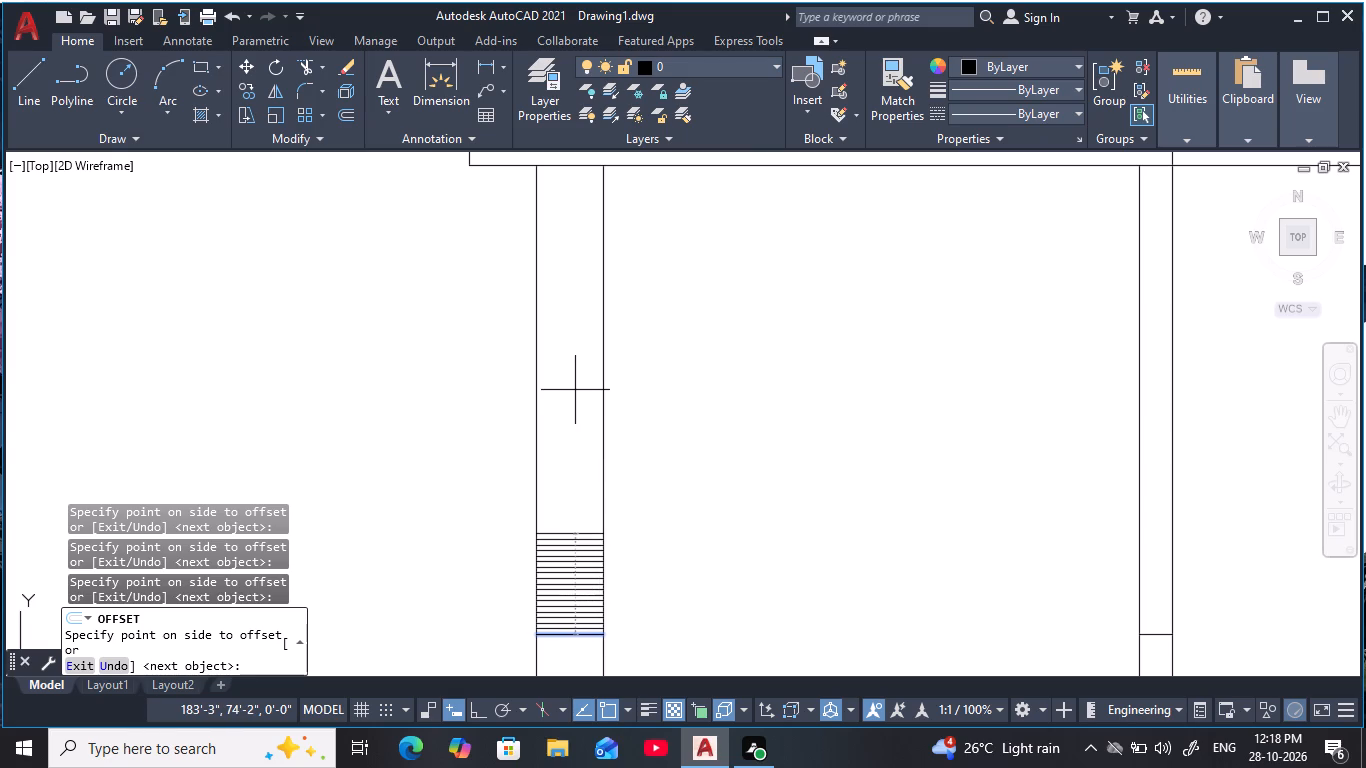
{"action": "key", "text": "Escape"}
{"action": "key", "text": "Escape"}
In the topmost left bay, offset the top line of the strip beneath it 3' upward.
{"action": "scroll", "coordinate": [657, 473], "scroll_direction": "down", "scroll_amount": 3}
{"action": "middle_click_drag", "start_coordinate": [662, 500], "coordinate": [567, 550]}
{"action": "key", "text": "Escape"}
{"action": "key", "text": "Escape"}
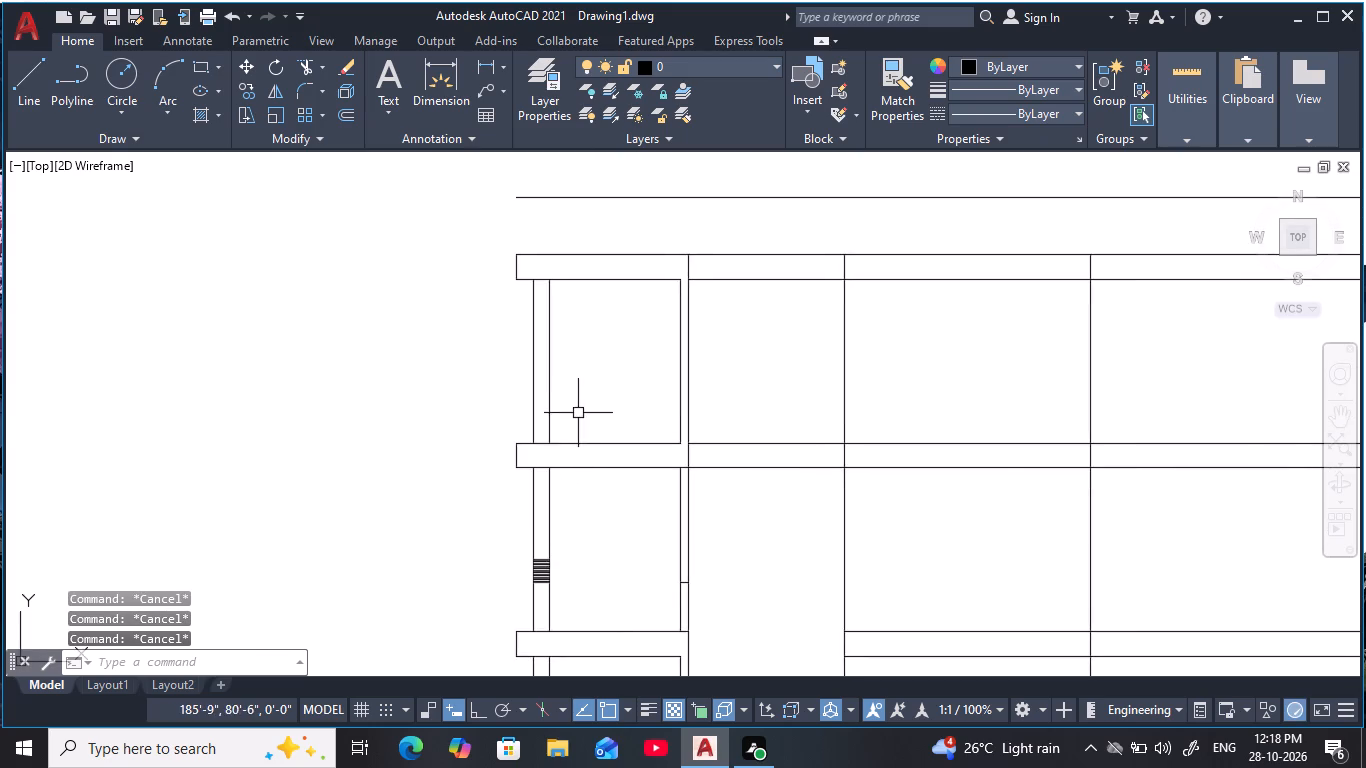
{"action": "key", "text": "Escape"}
{"action": "scroll", "coordinate": [571, 405], "scroll_direction": "up", "scroll_amount": 2}
{"action": "key", "text": "Escape"}
{"action": "middle_click_drag", "start_coordinate": [569, 405], "coordinate": [582, 429]}
{"action": "key", "text": "Escape"}
{"action": "key", "text": "Escape"}
{"action": "key", "text": "o"}
{"action": "key", "text": "space"}
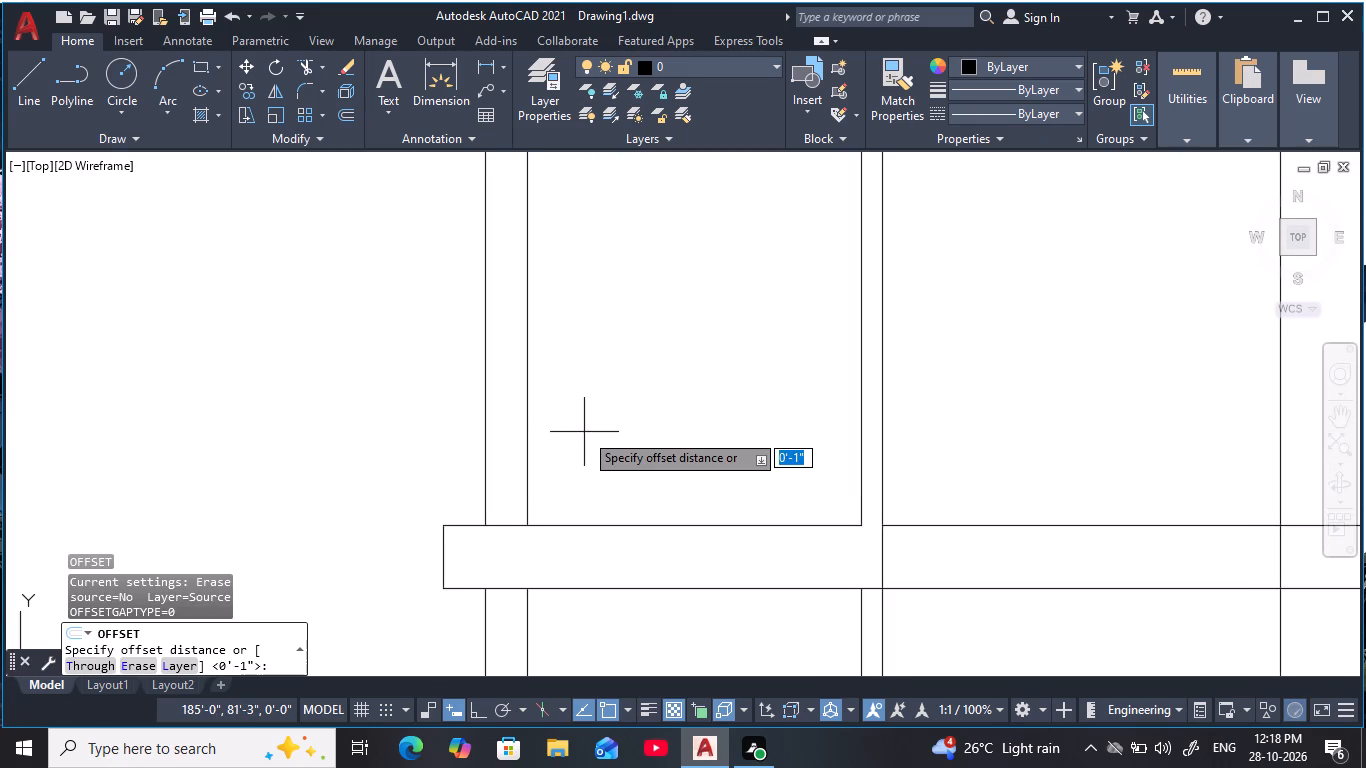
{"action": "key", "text": "3"}
{"action": "key", "text": "apostrophe"}
{"action": "key", "text": "space"}
{"action": "left_click", "coordinate": [615, 531]}
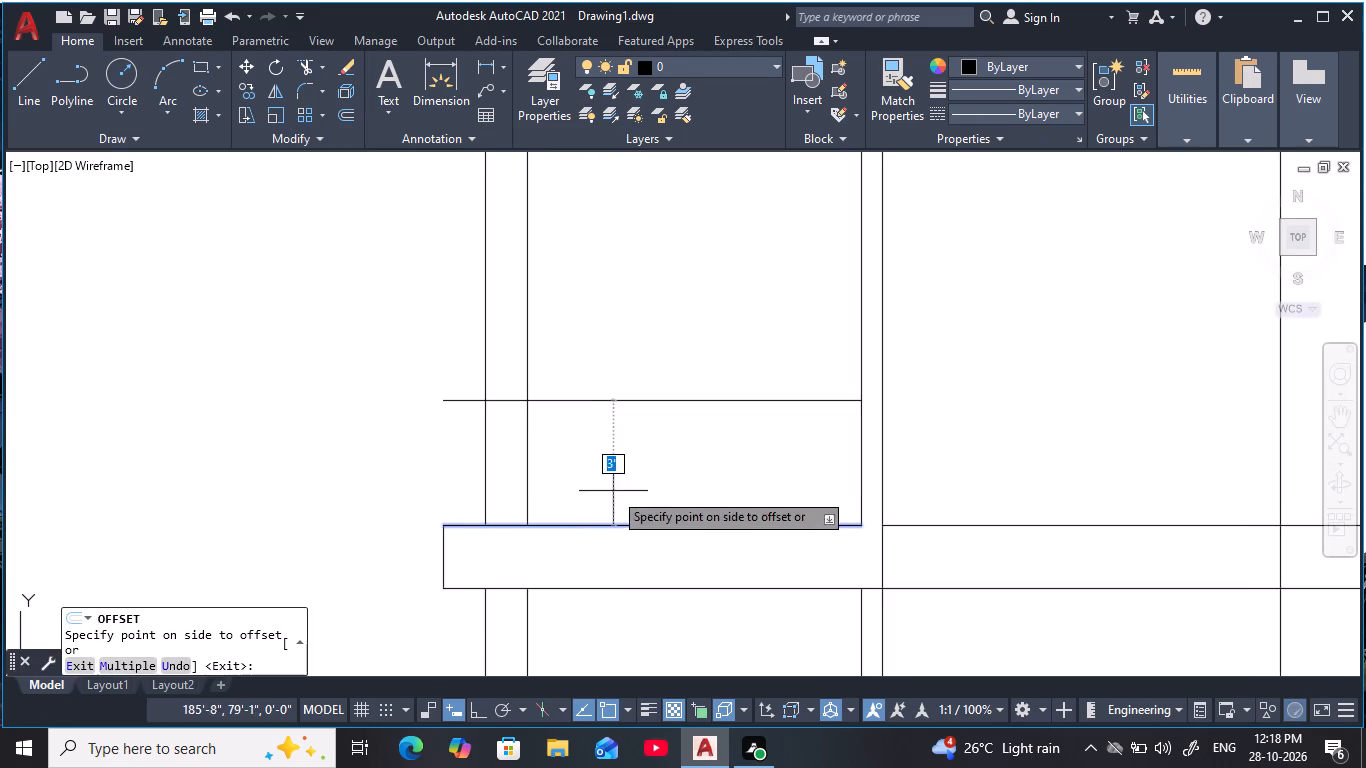
{"action": "left_click", "coordinate": [623, 373]}
{"action": "key", "text": "Escape"}
{"action": "middle_click_drag", "start_coordinate": [621, 370], "coordinate": [637, 395]}
{"action": "key", "text": "Escape"}
{"action": "key", "text": "Escape"}
Trim the topmost bay's 3' offset line on both sides, keeping only the piece between the left wall verticals.
{"action": "type", "text": "tr"}
{"action": "key", "text": "space"}
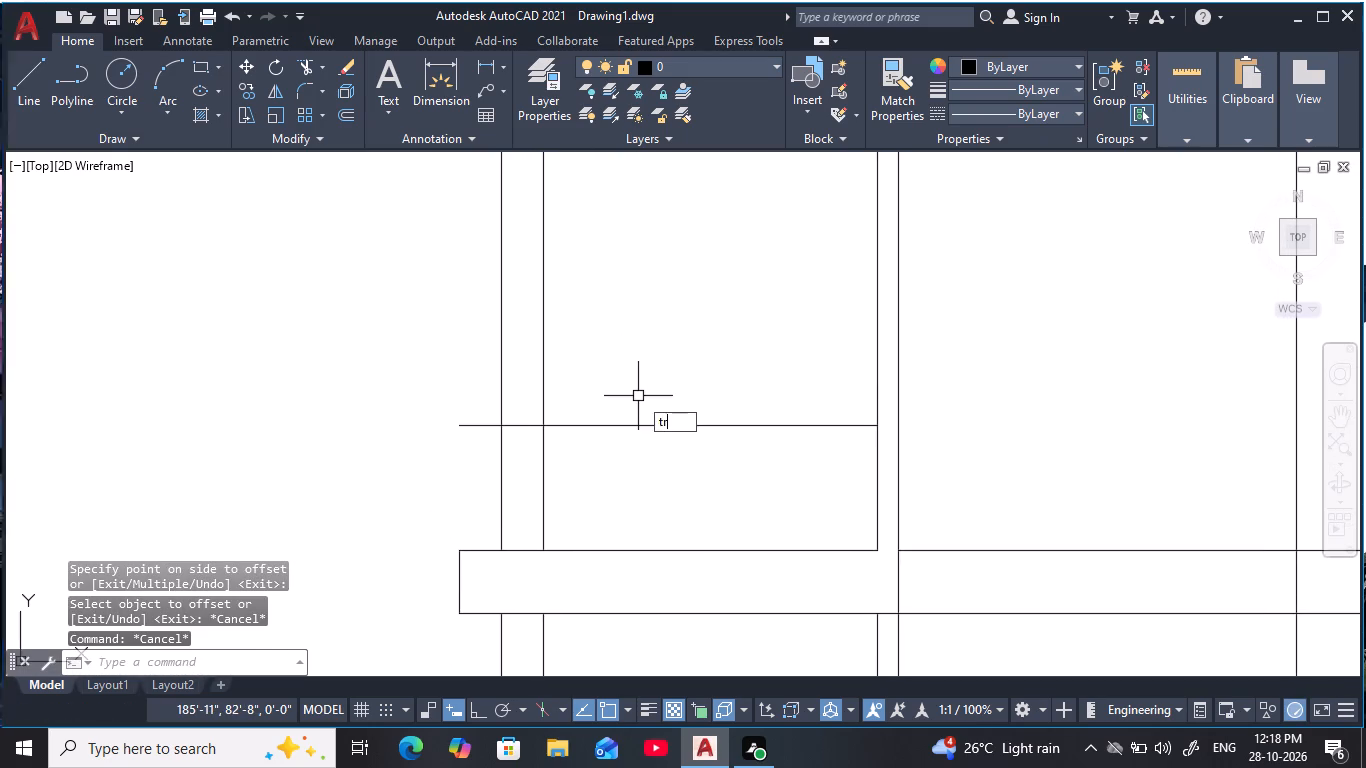
{"action": "left_click_drag", "start_coordinate": [645, 472], "coordinate": [644, 388]}
{"action": "left_click", "coordinate": [479, 431]}
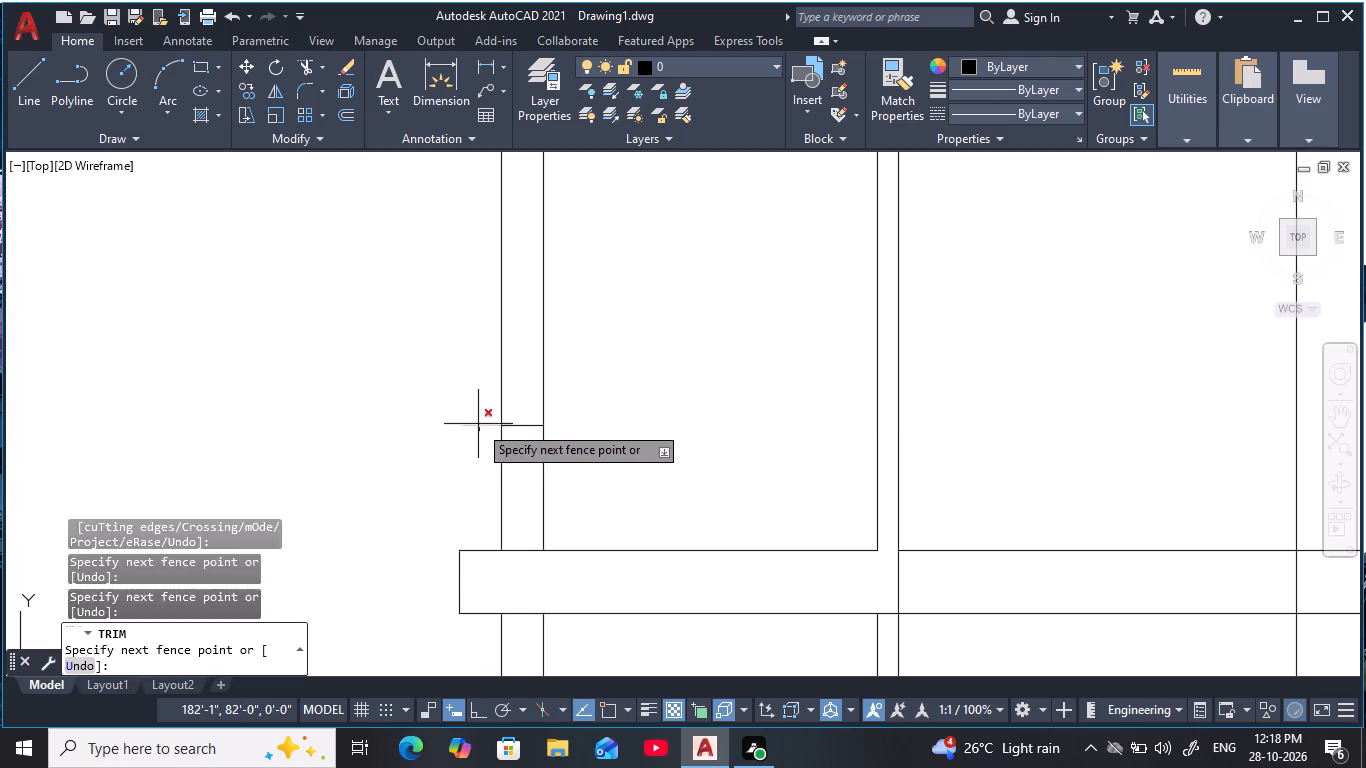
{"action": "left_click", "coordinate": [477, 418]}
{"action": "key", "text": "Escape"}
{"action": "key", "text": "Escape"}
{"action": "key", "text": "Escape"}
{"action": "key", "text": "Escape"}
{"action": "key", "text": "Escape"}
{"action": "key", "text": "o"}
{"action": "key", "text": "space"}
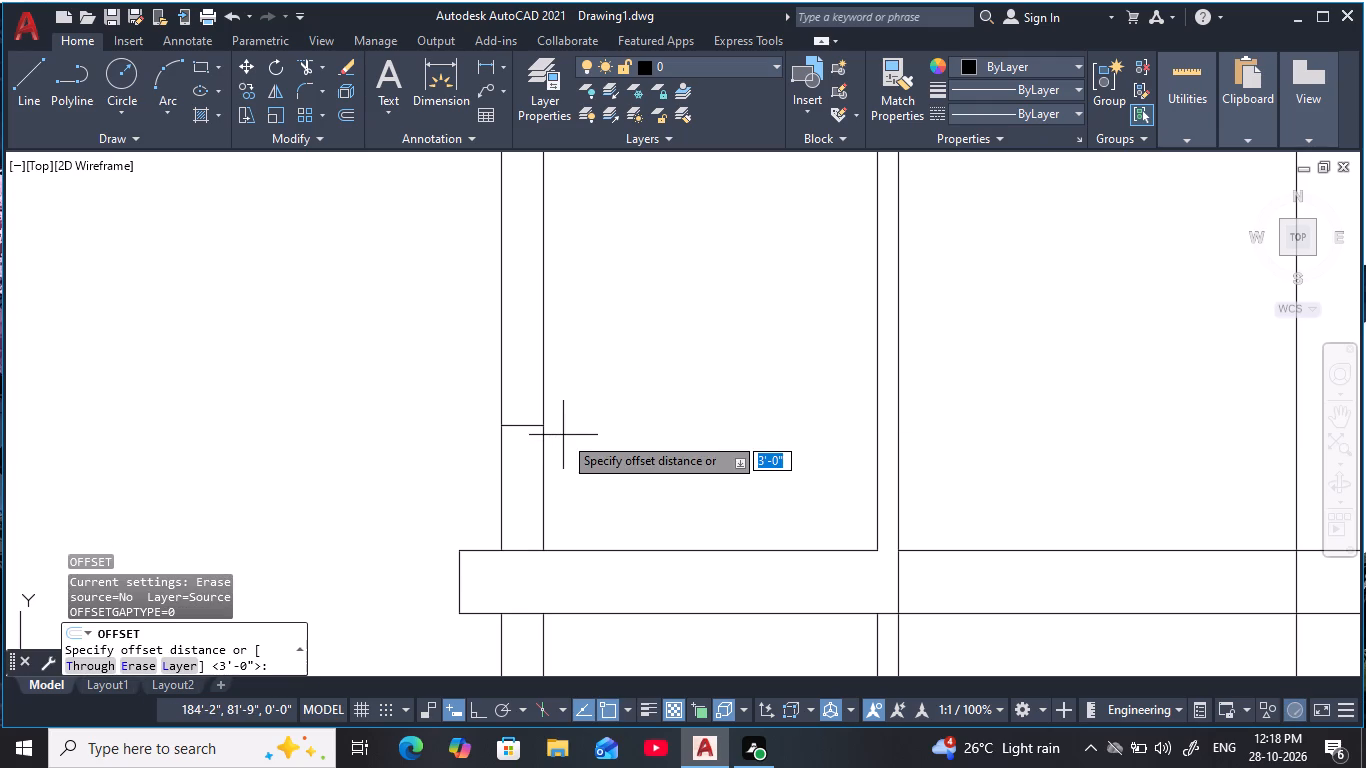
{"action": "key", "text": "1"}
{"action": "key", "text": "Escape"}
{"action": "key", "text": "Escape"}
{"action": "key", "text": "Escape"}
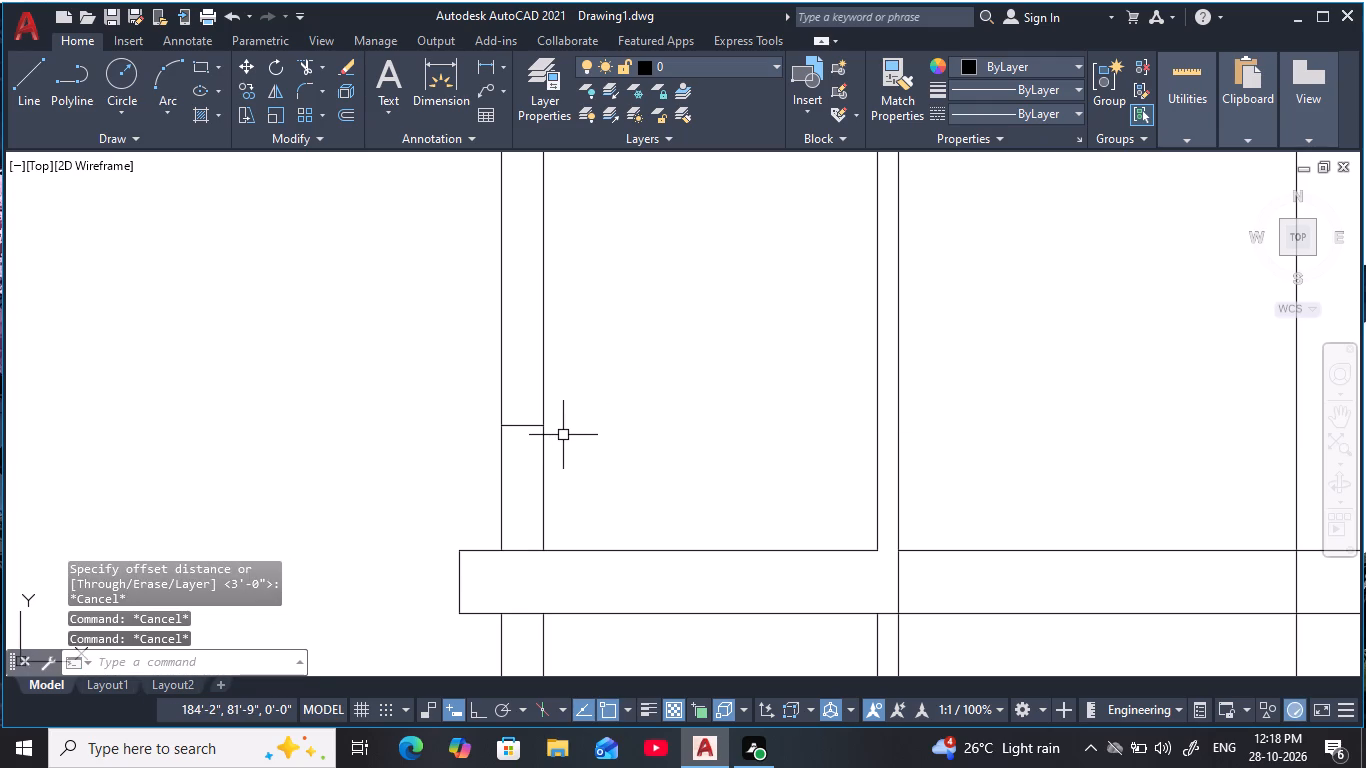
Offset the topmost bay's short wall line repeatedly upward at 1", building a line stack 1'-5" high between the left wall verticals.
{"action": "type", "text": "o 1"}
{"action": "key", "text": "space"}
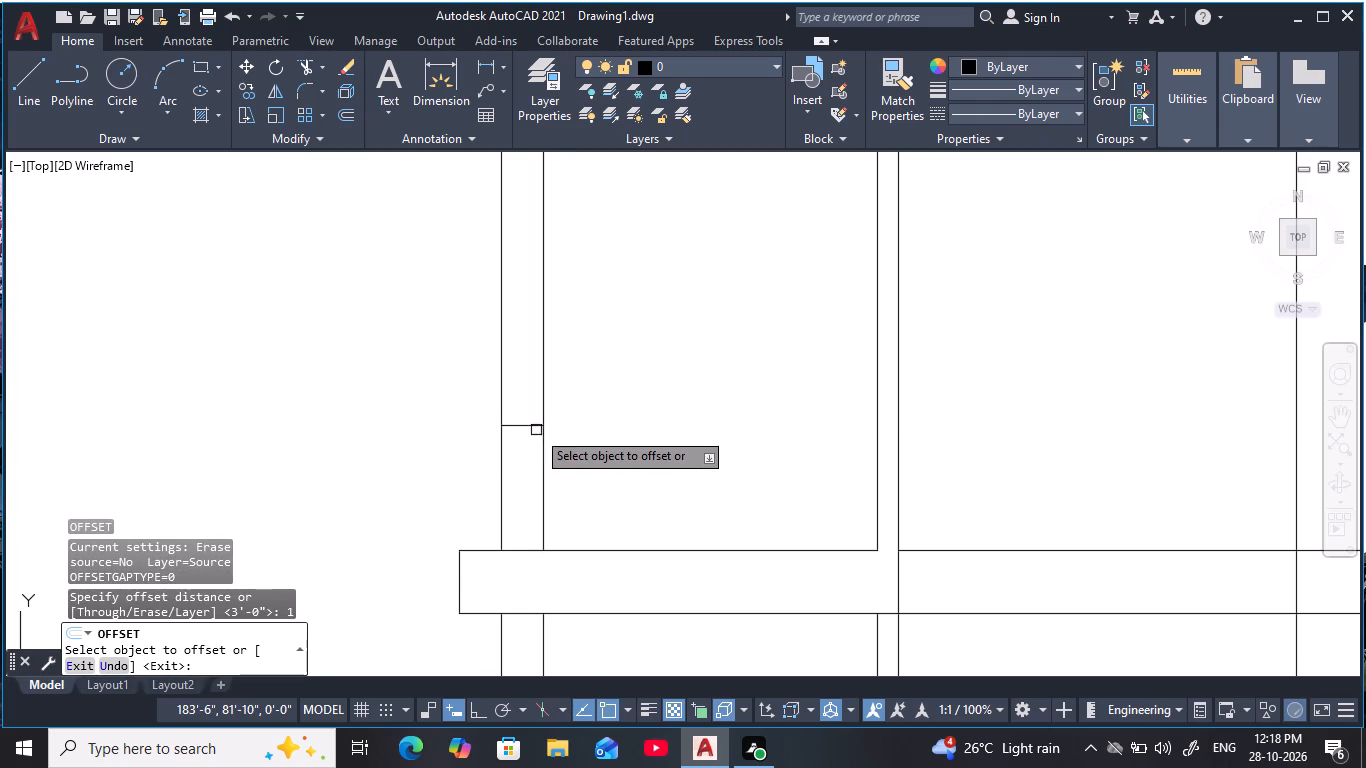
{"action": "left_click", "coordinate": [536, 430]}
{"action": "type", "text": "m"}
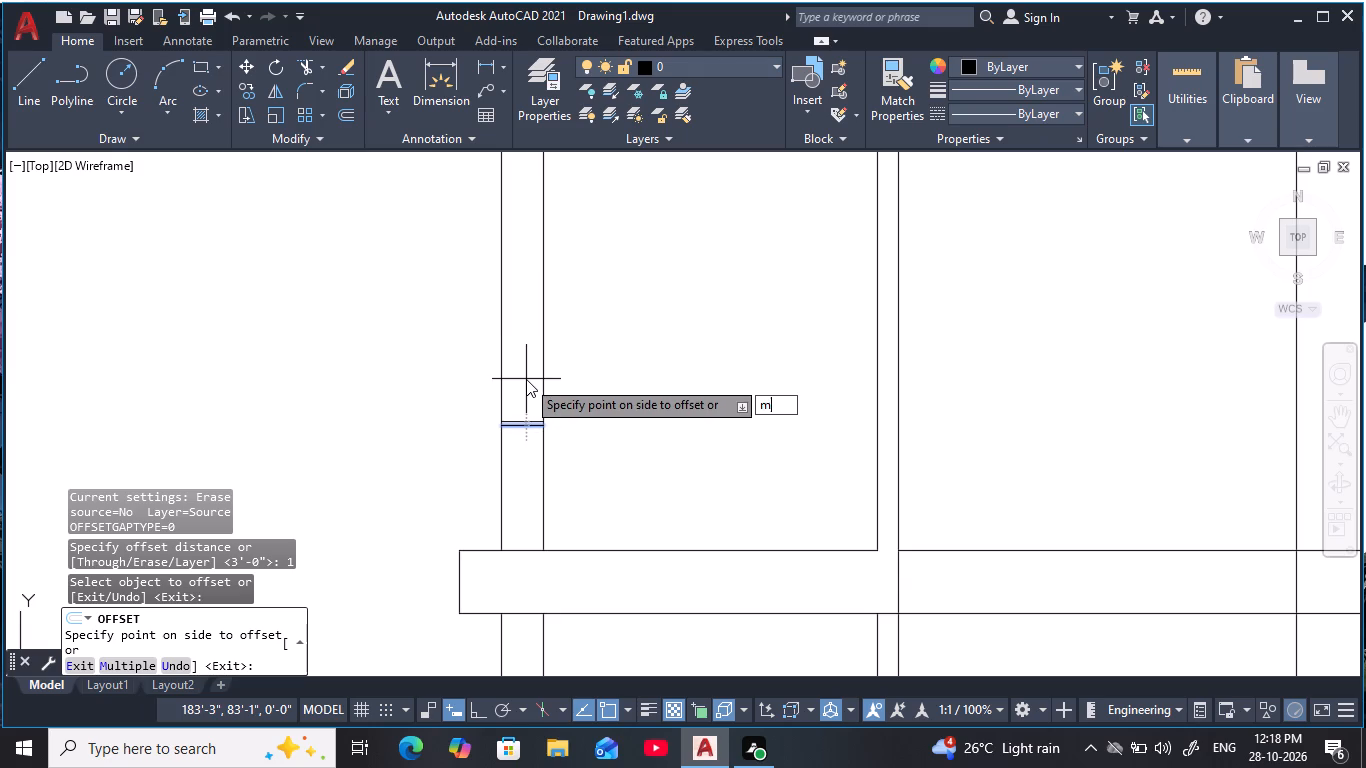
{"action": "key", "text": "space"}
{"action": "double_click", "coordinate": [526, 379]}
{"action": "triple_click", "coordinate": [527, 369]}
{"action": "left_click", "coordinate": [527, 354]}
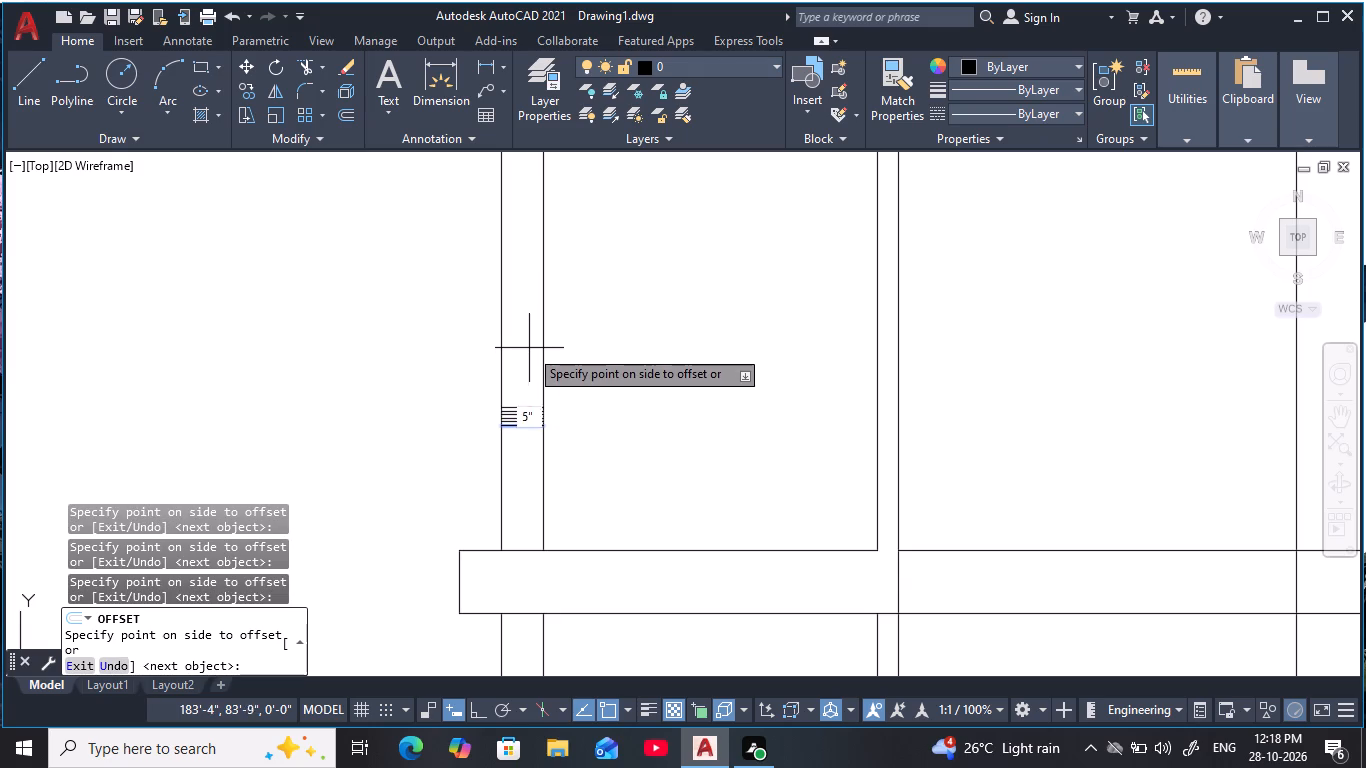
{"action": "left_click", "coordinate": [528, 346]}
{"action": "left_click", "coordinate": [530, 340]}
{"action": "left_click", "coordinate": [532, 334]}
{"action": "middle_click_drag", "start_coordinate": [534, 332], "coordinate": [559, 496]}
{"action": "left_click", "coordinate": [548, 471]}
{"action": "triple_click", "coordinate": [544, 463]}
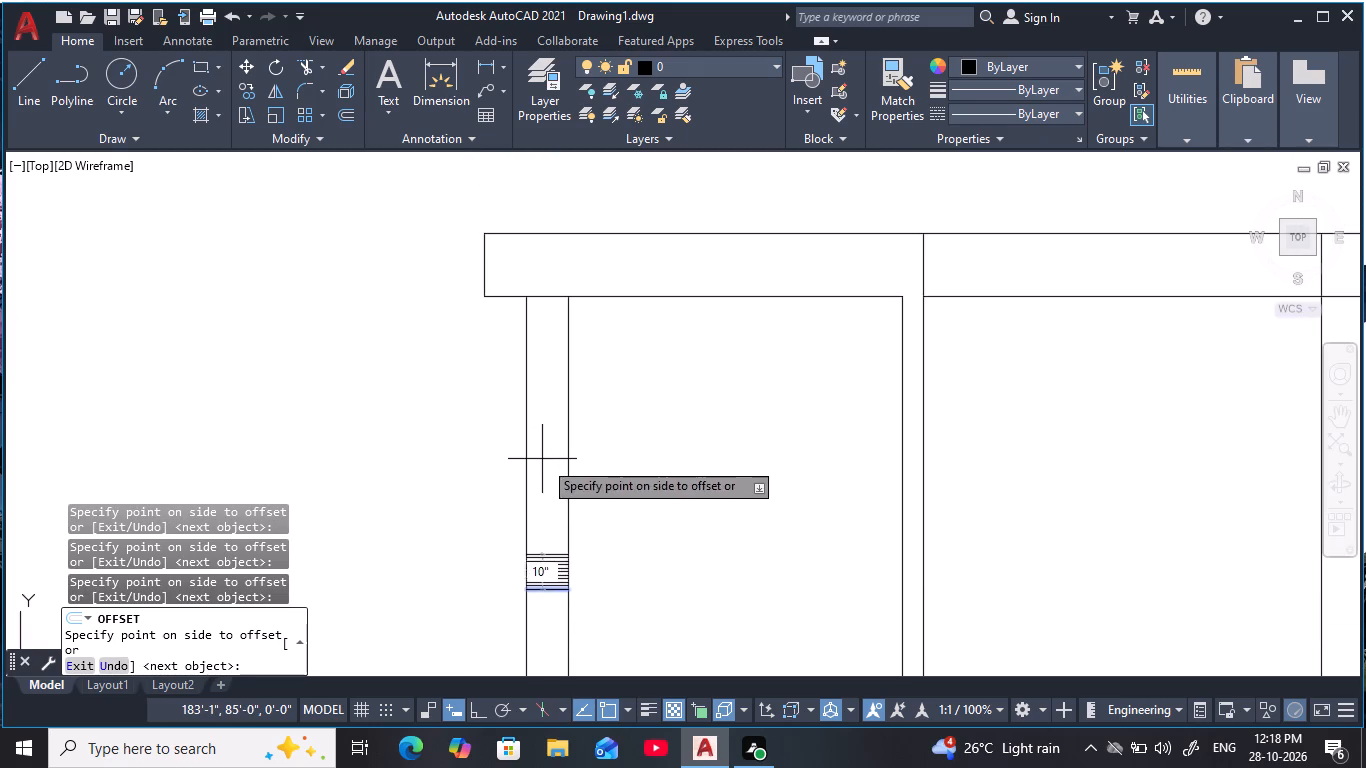
{"action": "triple_click", "coordinate": [543, 459]}
{"action": "double_click", "coordinate": [546, 451]}
{"action": "double_click", "coordinate": [542, 442]}
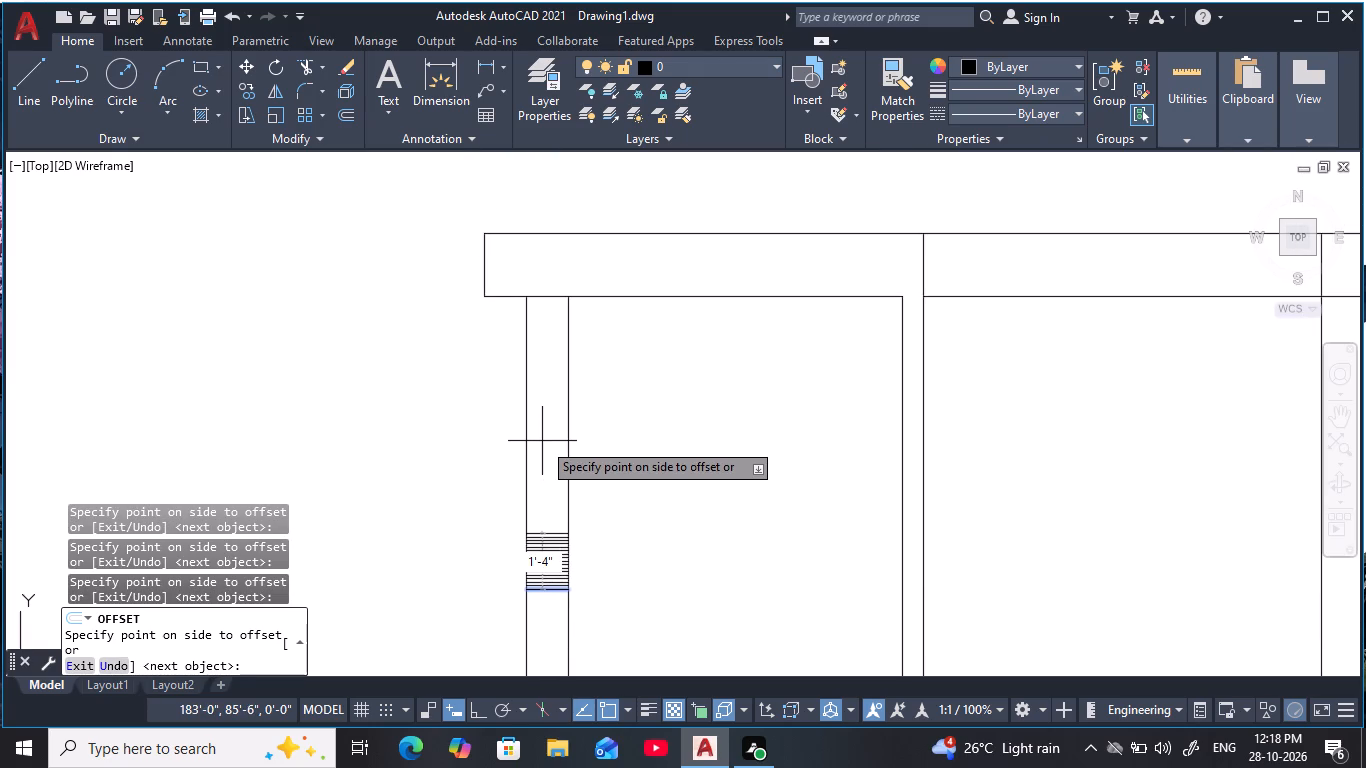
{"action": "left_click", "coordinate": [542, 439]}
{"action": "left_click", "coordinate": [543, 435]}
{"action": "key", "text": "Escape"}
{"action": "key", "text": "Escape"}
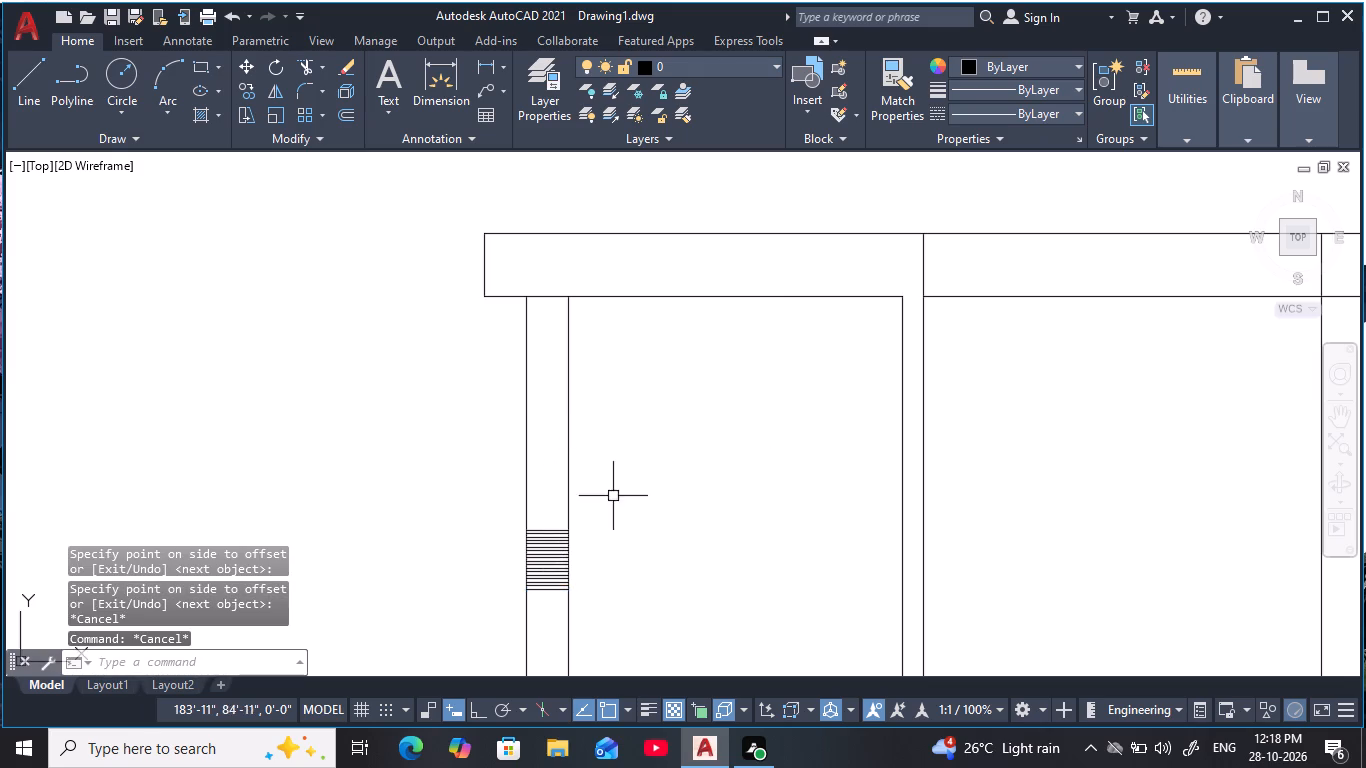
Erase the short stack of lines in the left wall of the third bay from the top, keeping its bottom line.
{"action": "scroll", "coordinate": [680, 594], "scroll_direction": "down", "scroll_amount": 2}
{"action": "middle_click_drag", "start_coordinate": [687, 589], "coordinate": [581, 351]}
{"action": "middle_click_drag", "start_coordinate": [552, 518], "coordinate": [639, 334]}
{"action": "middle_click_drag", "start_coordinate": [676, 546], "coordinate": [676, 501]}
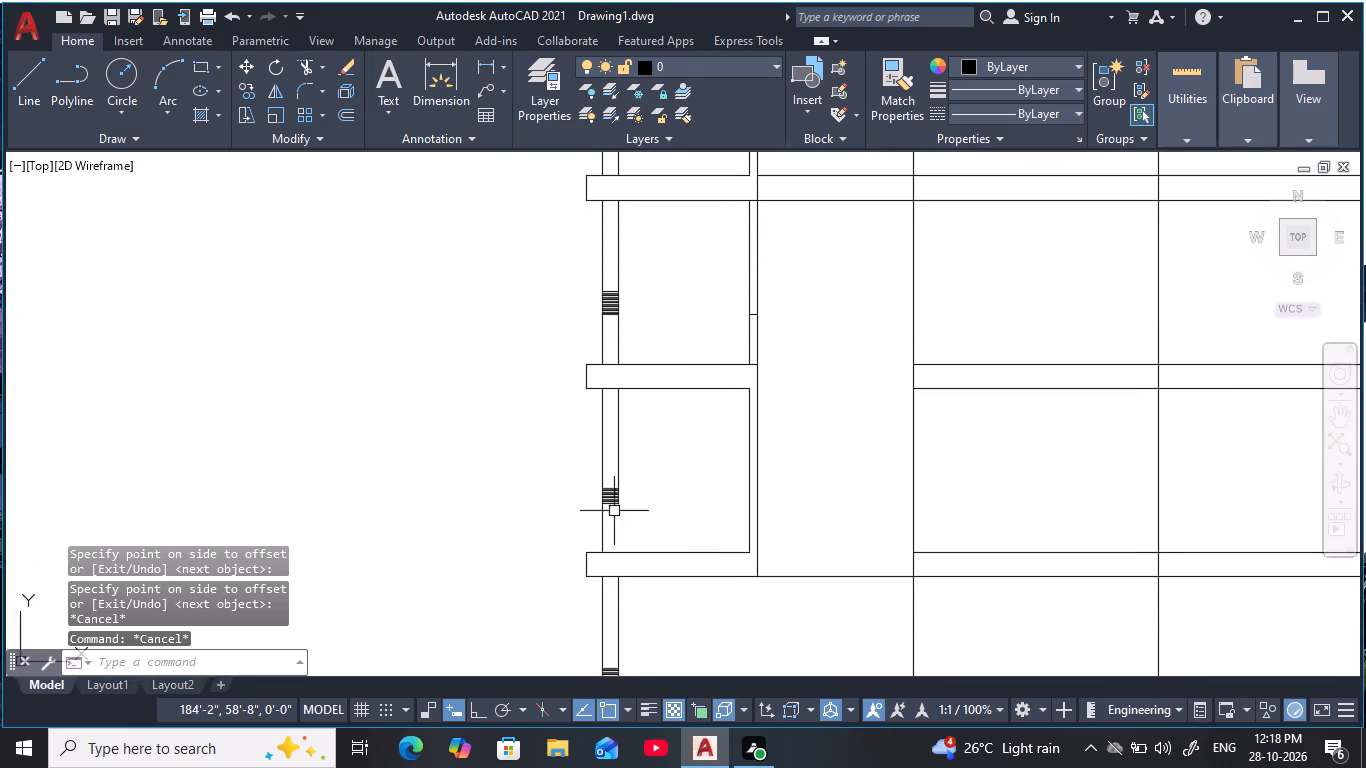
{"action": "scroll", "coordinate": [597, 508], "scroll_direction": "up", "scroll_amount": 2}
{"action": "key", "text": "Escape"}
{"action": "key", "text": "Escape"}
{"action": "key", "text": "Escape"}
{"action": "scroll", "coordinate": [628, 498], "scroll_direction": "up", "scroll_amount": 2}
{"action": "key", "text": "Escape"}
{"action": "key", "text": "Escape"}
{"action": "scroll", "coordinate": [633, 500], "scroll_direction": "up", "scroll_amount": 2}
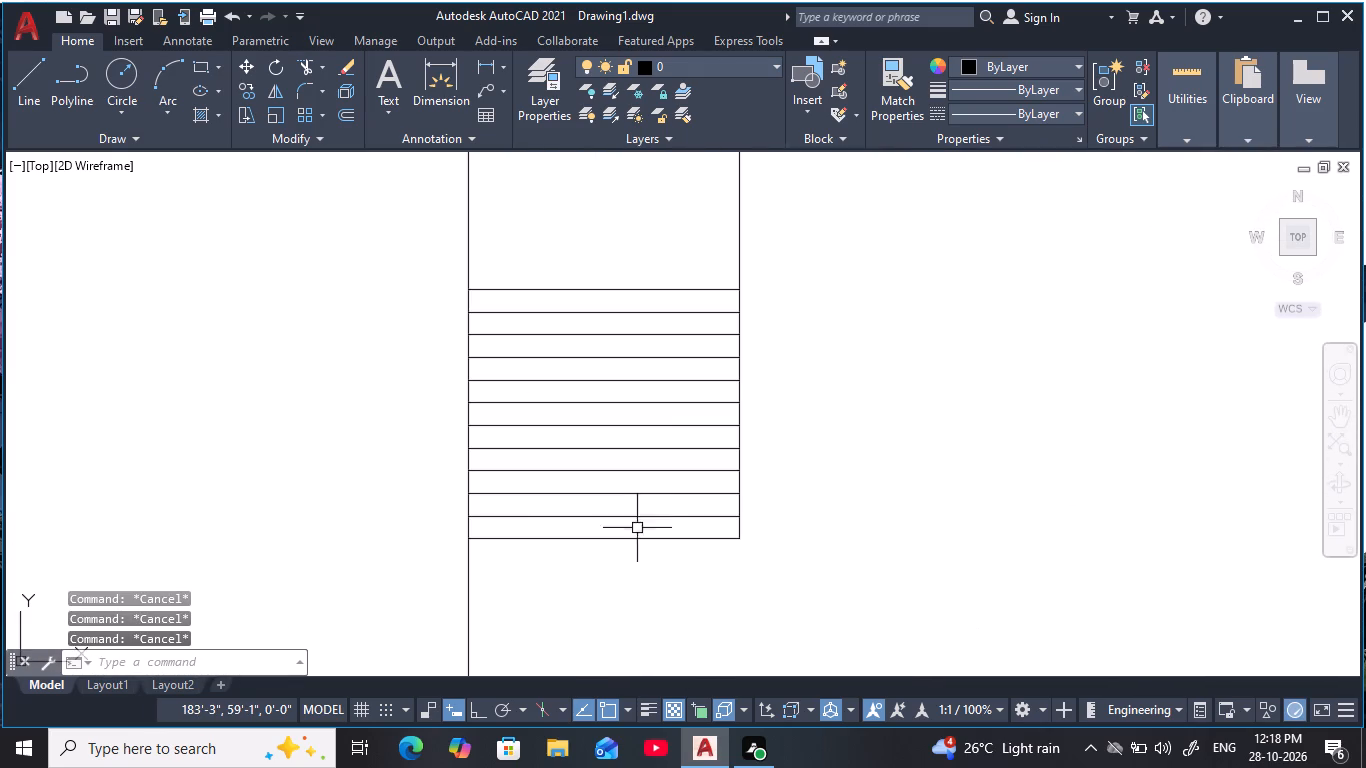
{"action": "left_click_drag", "start_coordinate": [639, 533], "coordinate": [575, 207]}
{"action": "type", "text": "e"}
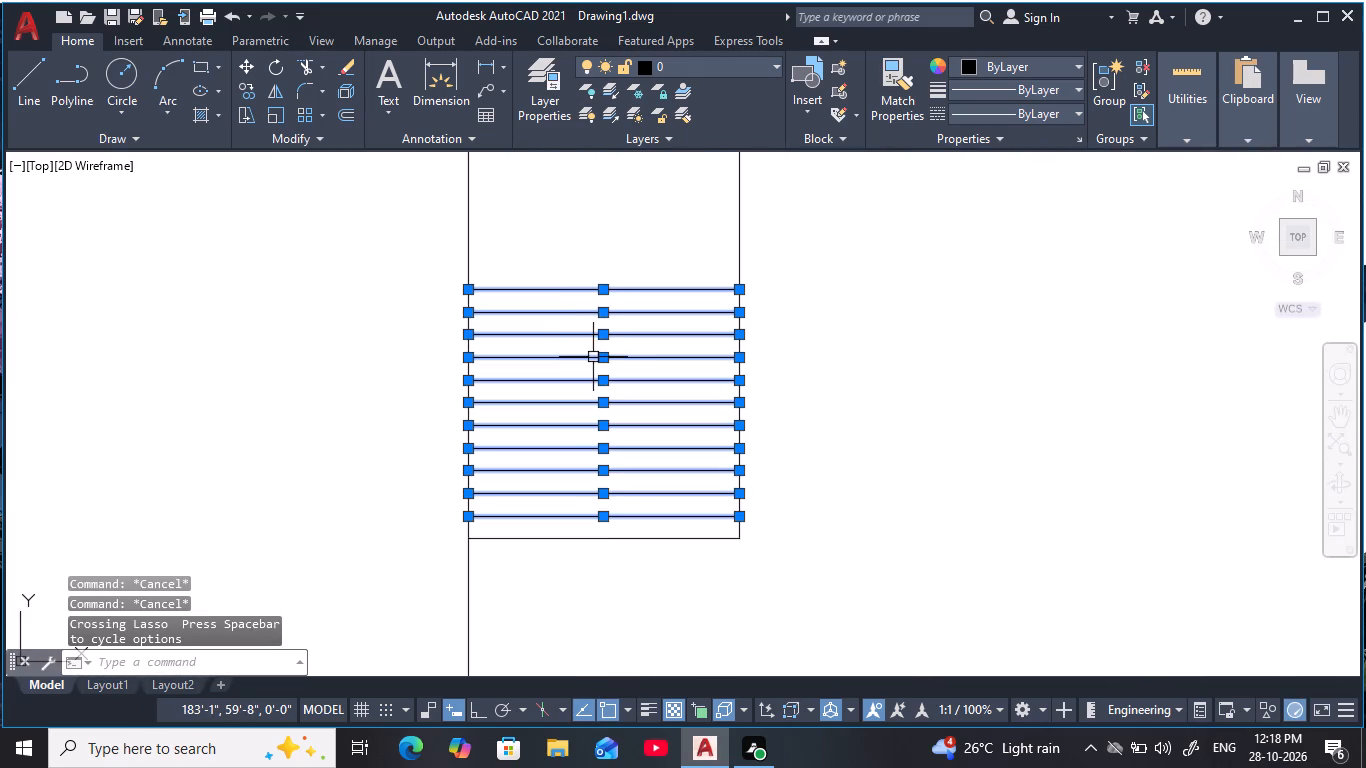
{"action": "key", "text": "space"}
{"action": "key", "text": "Escape"}
{"action": "key", "text": "Escape"}
{"action": "scroll", "coordinate": [686, 449], "scroll_direction": "down", "scroll_amount": 1}
{"action": "middle_click_drag", "start_coordinate": [682, 451], "coordinate": [572, 518]}
Offset the third bay's remaining short wall line repeatedly upward at 1", building a line stack 1'-5" high.
{"action": "key", "text": "Escape"}
{"action": "key", "text": "Escape"}
{"action": "type", "text": "io"}
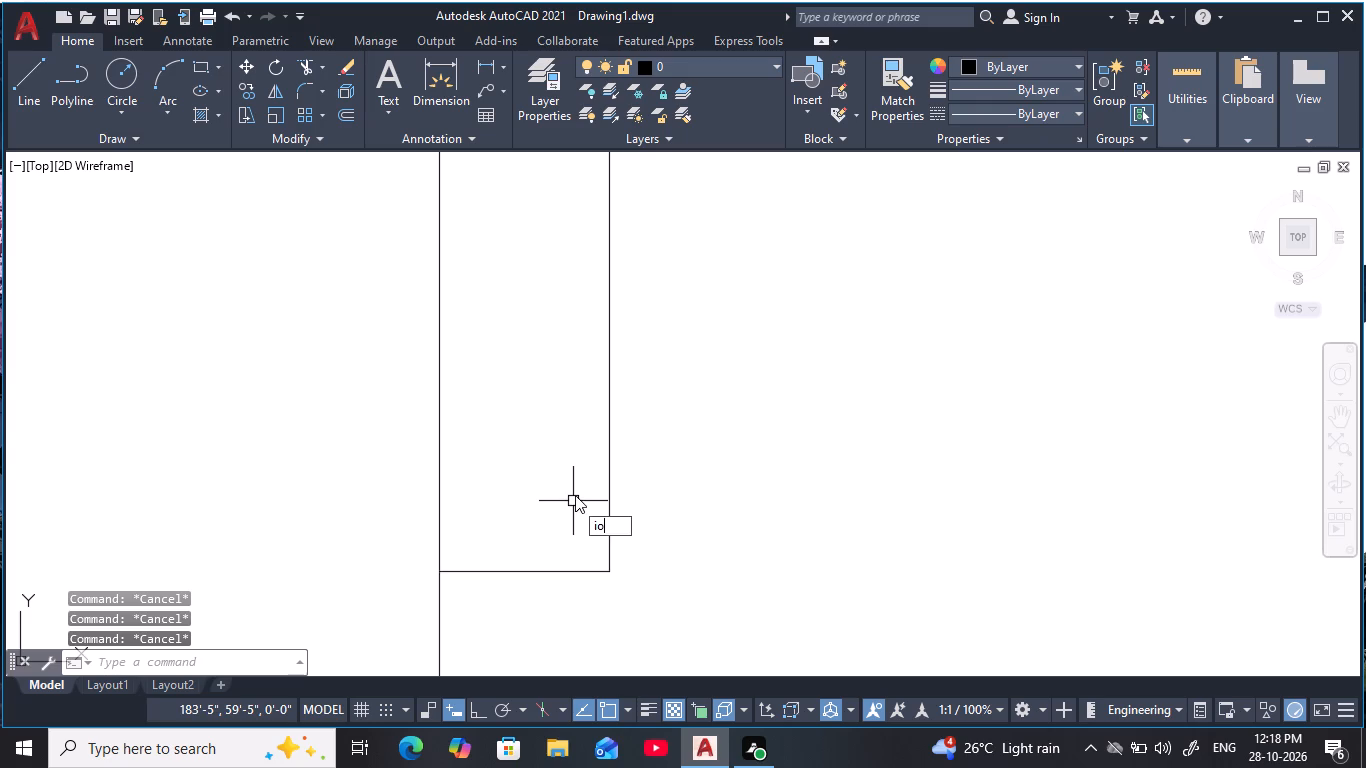
{"action": "key", "text": "Escape"}
{"action": "key", "text": "Escape"}
{"action": "key", "text": "Escape"}
{"action": "type", "text": "o"}
{"action": "key", "text": "space"}
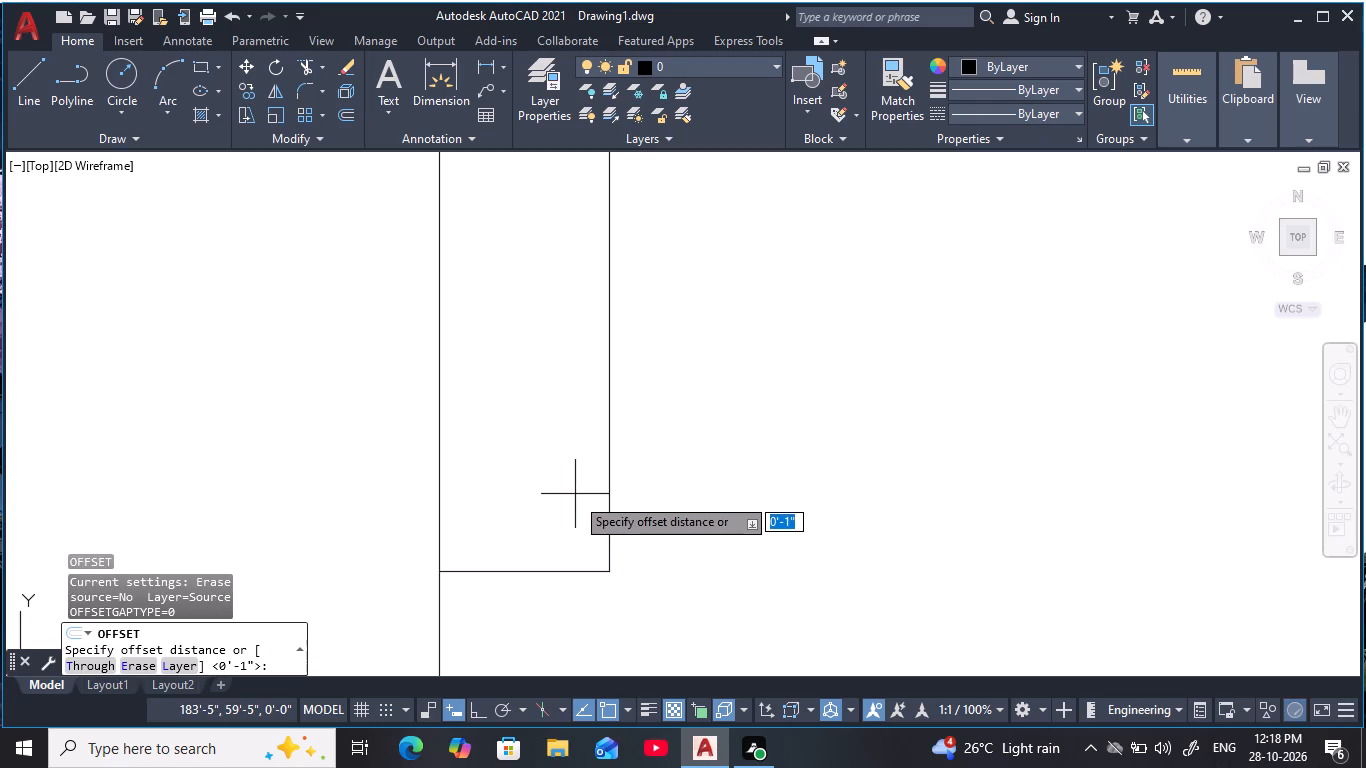
{"action": "type", "text": "1"}
{"action": "key", "text": "space"}
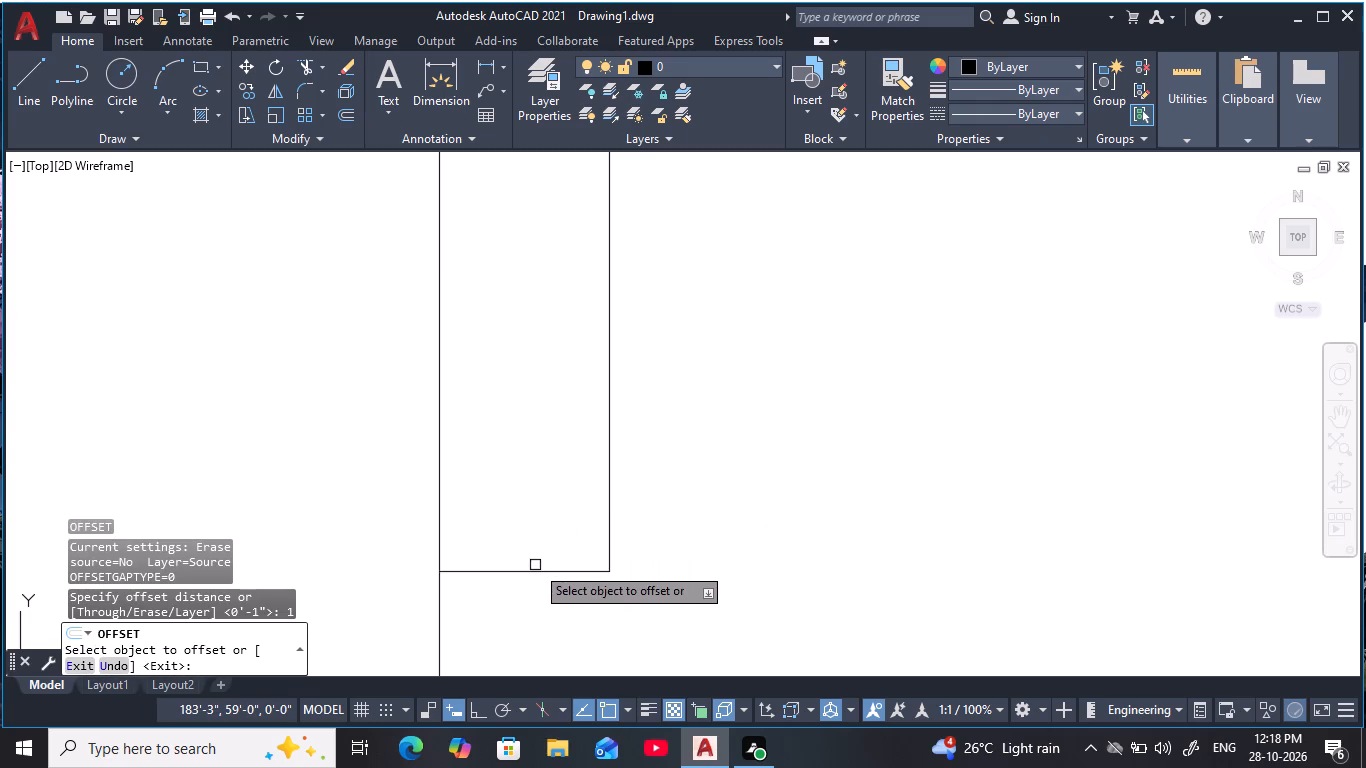
{"action": "left_click", "coordinate": [534, 569]}
{"action": "type", "text": "m"}
{"action": "key", "text": "space"}
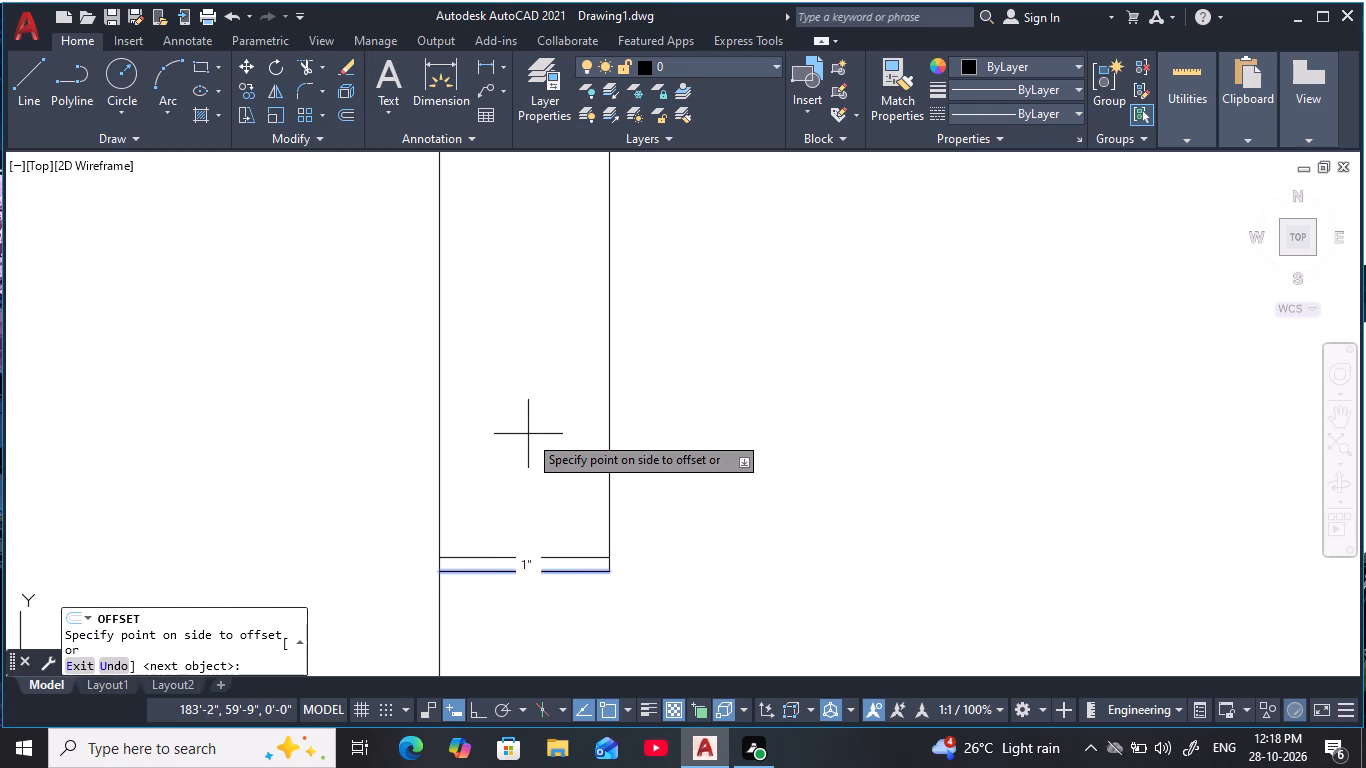
{"action": "triple_click", "coordinate": [528, 434]}
{"action": "left_click", "coordinate": [523, 418]}
{"action": "double_click", "coordinate": [522, 402]}
{"action": "left_click", "coordinate": [529, 385]}
{"action": "left_click", "coordinate": [532, 376]}
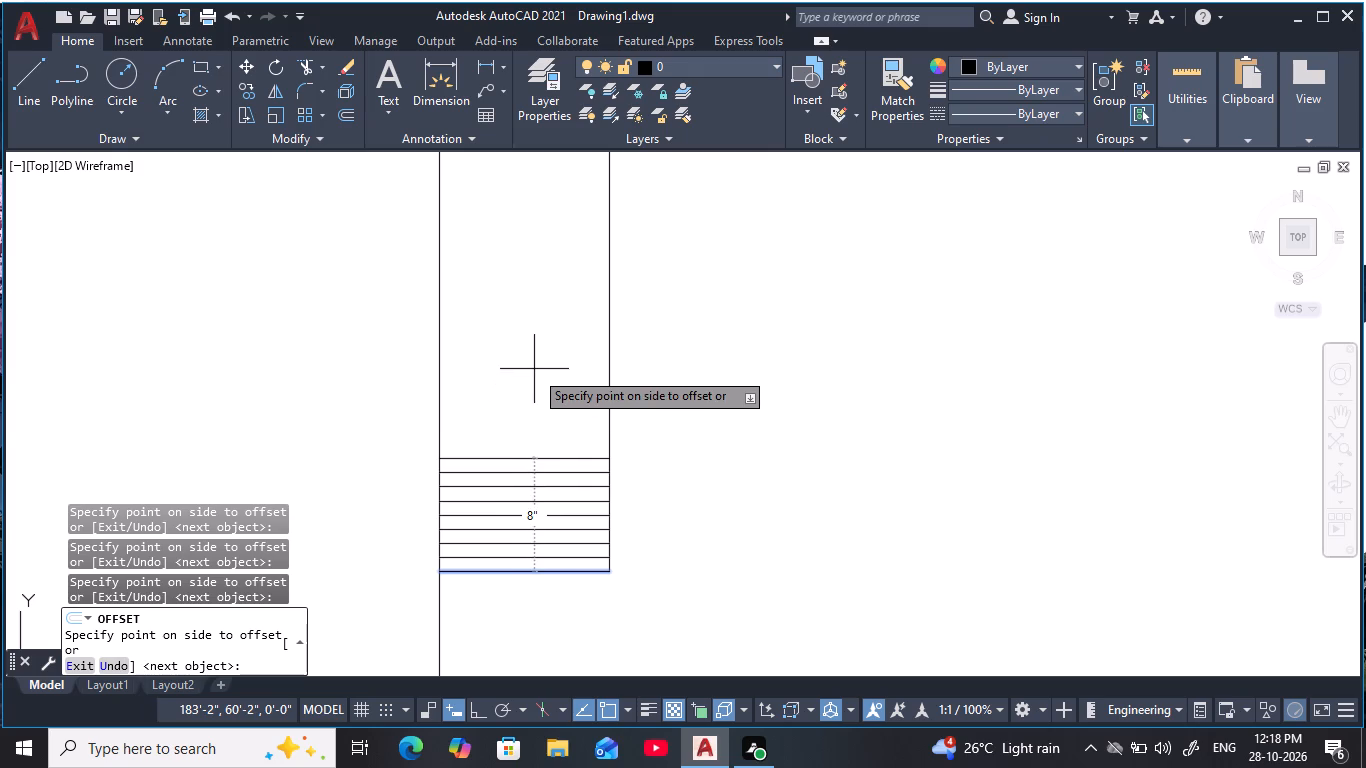
{"action": "left_click", "coordinate": [535, 369]}
{"action": "double_click", "coordinate": [537, 362]}
{"action": "triple_click", "coordinate": [538, 353]}
{"action": "left_click", "coordinate": [538, 351]}
{"action": "left_click", "coordinate": [538, 341]}
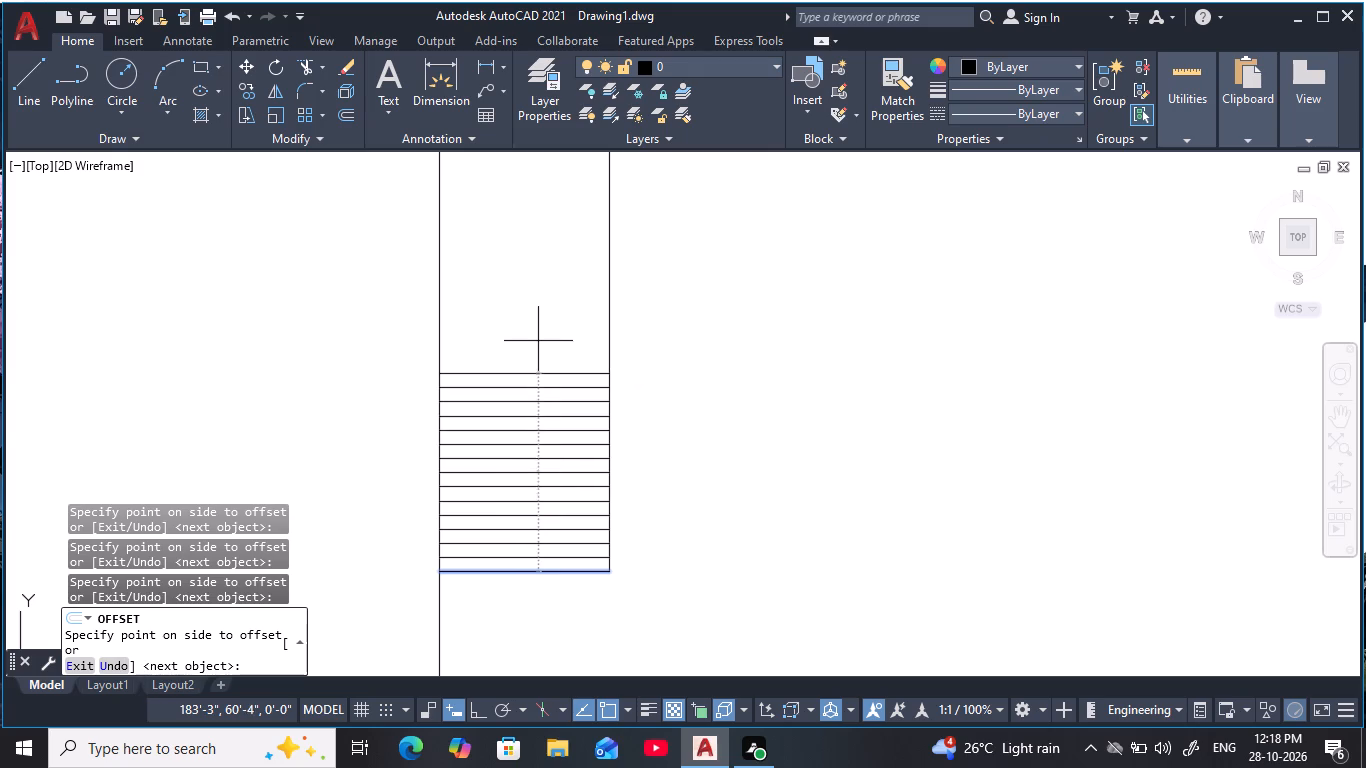
{"action": "left_click", "coordinate": [534, 328]}
{"action": "double_click", "coordinate": [530, 292]}
{"action": "left_click", "coordinate": [530, 285]}
{"action": "left_click", "coordinate": [530, 285]}
{"action": "left_click", "coordinate": [528, 272]}
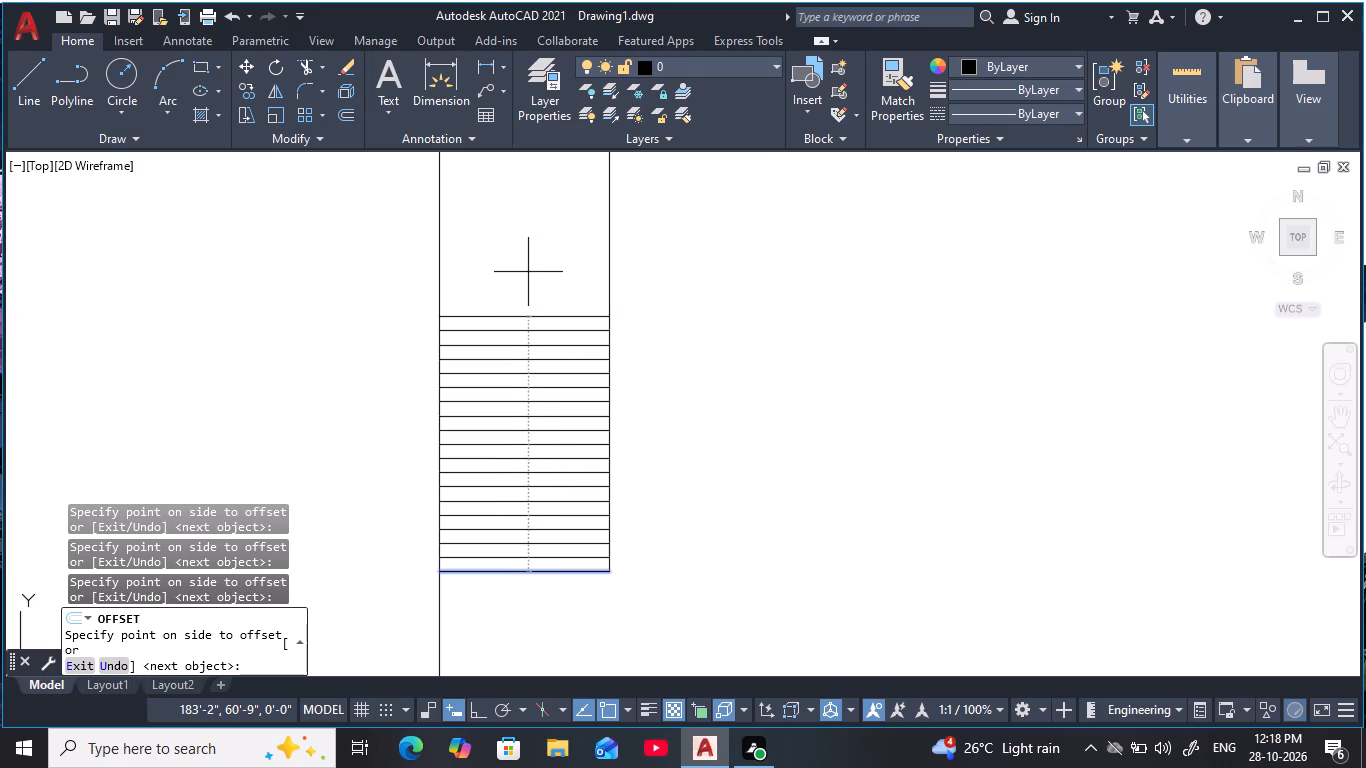
{"action": "key", "text": "Escape"}
{"action": "key", "text": "Escape"}
Erase the line stack in the left wall of the fourth bay from the top, keeping its bottom line.
{"action": "scroll", "coordinate": [662, 523], "scroll_direction": "down", "scroll_amount": 3}
{"action": "middle_click_drag", "start_coordinate": [705, 571], "coordinate": [562, 345]}
{"action": "scroll", "coordinate": [549, 370], "scroll_direction": "down", "scroll_amount": 1}
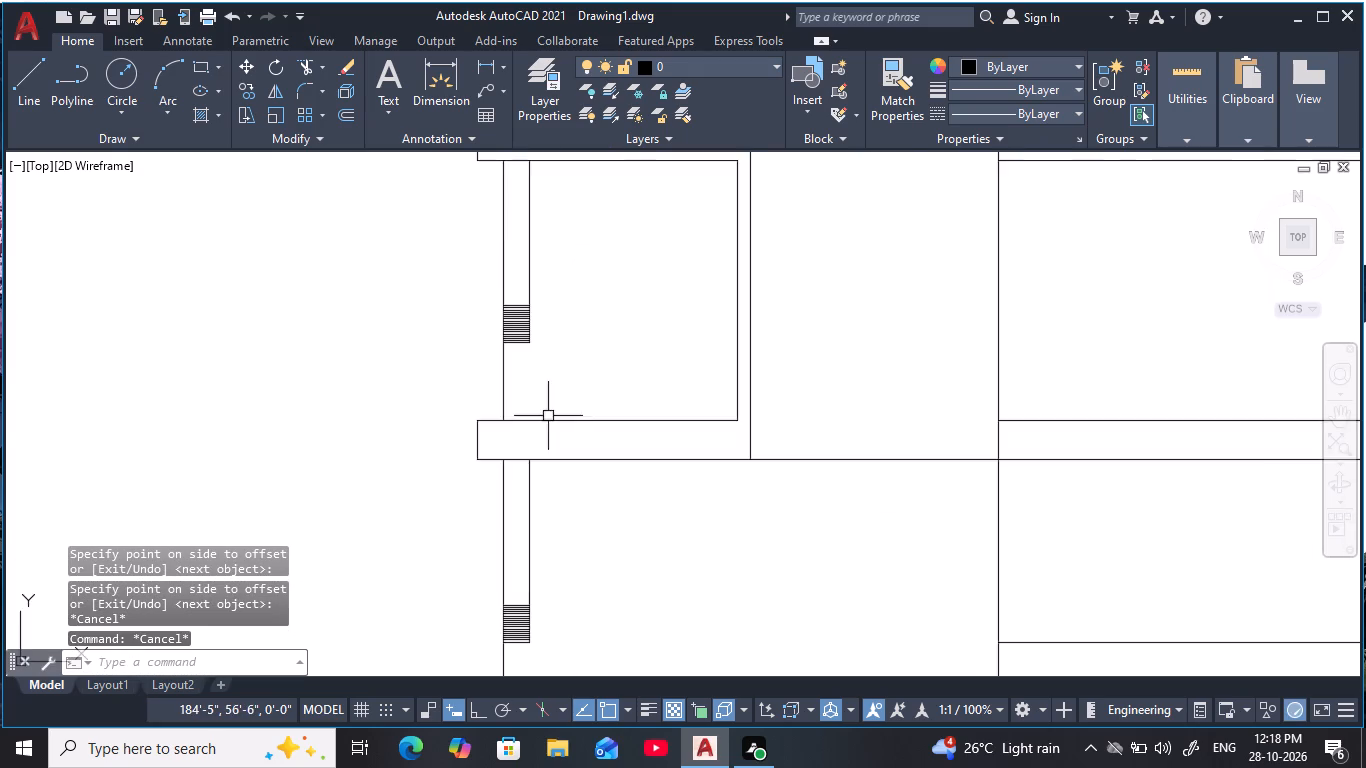
{"action": "middle_click_drag", "start_coordinate": [548, 430], "coordinate": [617, 244]}
{"action": "scroll", "coordinate": [604, 460], "scroll_direction": "up", "scroll_amount": 2}
{"action": "middle_click_drag", "start_coordinate": [602, 459], "coordinate": [646, 492]}
{"action": "key", "text": "Escape"}
{"action": "scroll", "coordinate": [647, 492], "scroll_direction": "up", "scroll_amount": 1}
{"action": "key", "text": "Escape"}
{"action": "key", "text": "Escape"}
{"action": "scroll", "coordinate": [598, 472], "scroll_direction": "up", "scroll_amount": 2}
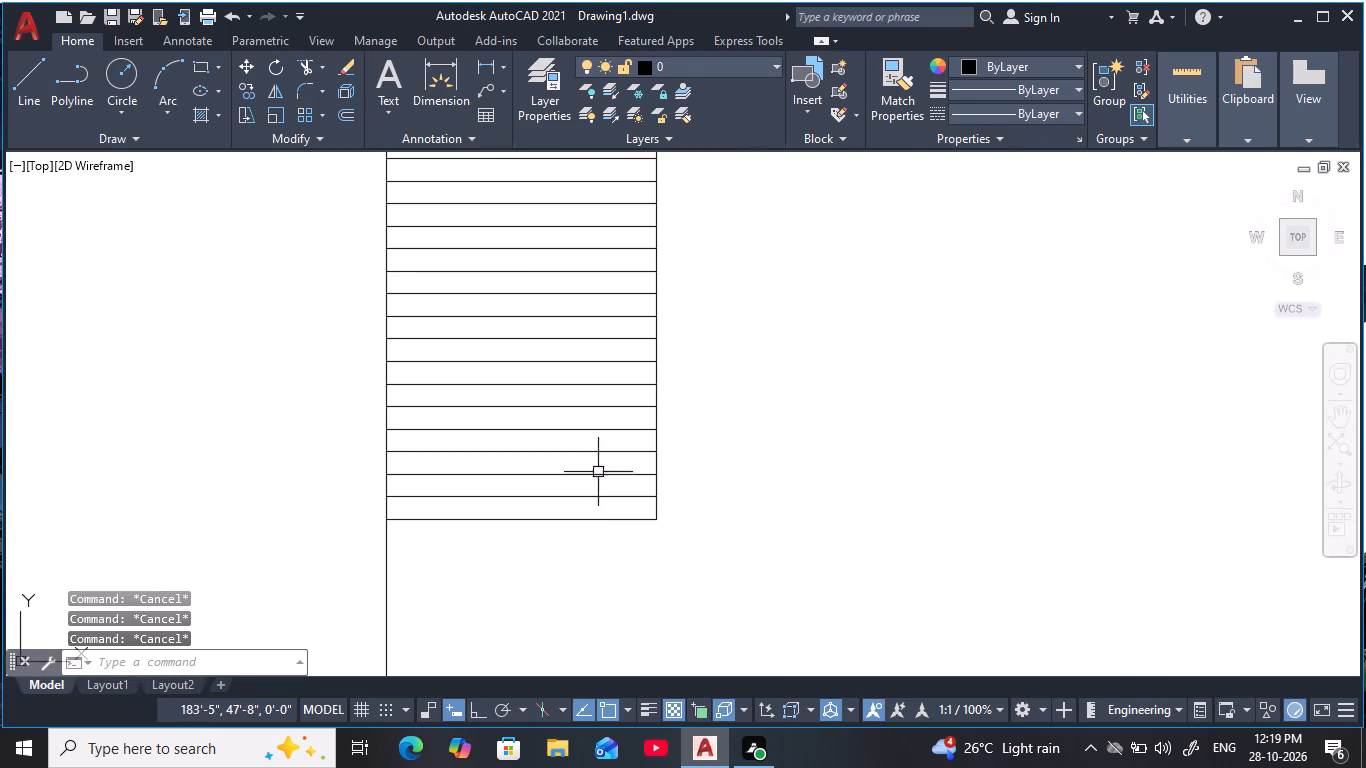
{"action": "key", "text": "Escape"}
{"action": "key", "text": "Escape"}
{"action": "key", "text": "Escape"}
{"action": "left_click", "coordinate": [605, 512]}
{"action": "middle_click_drag", "start_coordinate": [528, 208], "coordinate": [530, 294]}
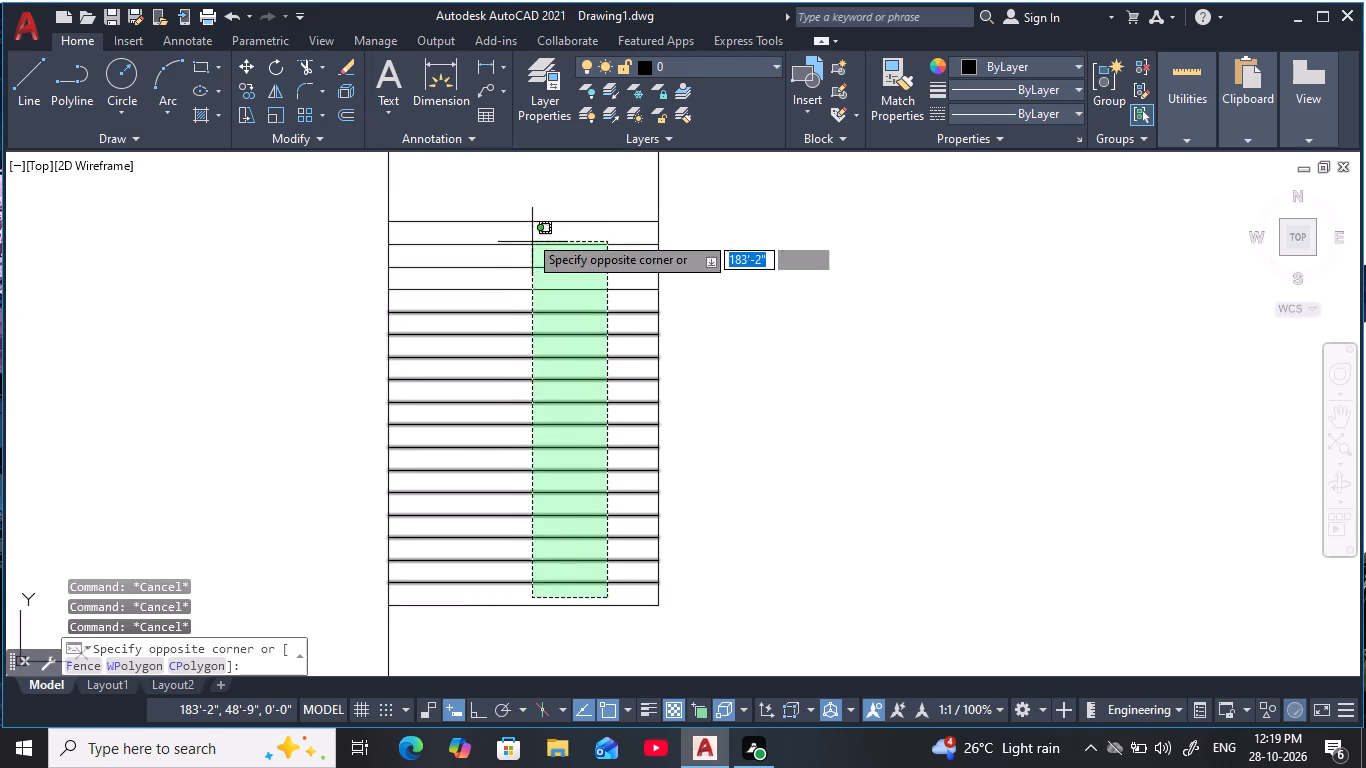
{"action": "left_click", "coordinate": [520, 209]}
{"action": "type", "text": "e"}
{"action": "key", "text": "space"}
{"action": "key", "text": "Escape"}
{"action": "key", "text": "Escape"}
{"action": "key", "text": "Escape"}
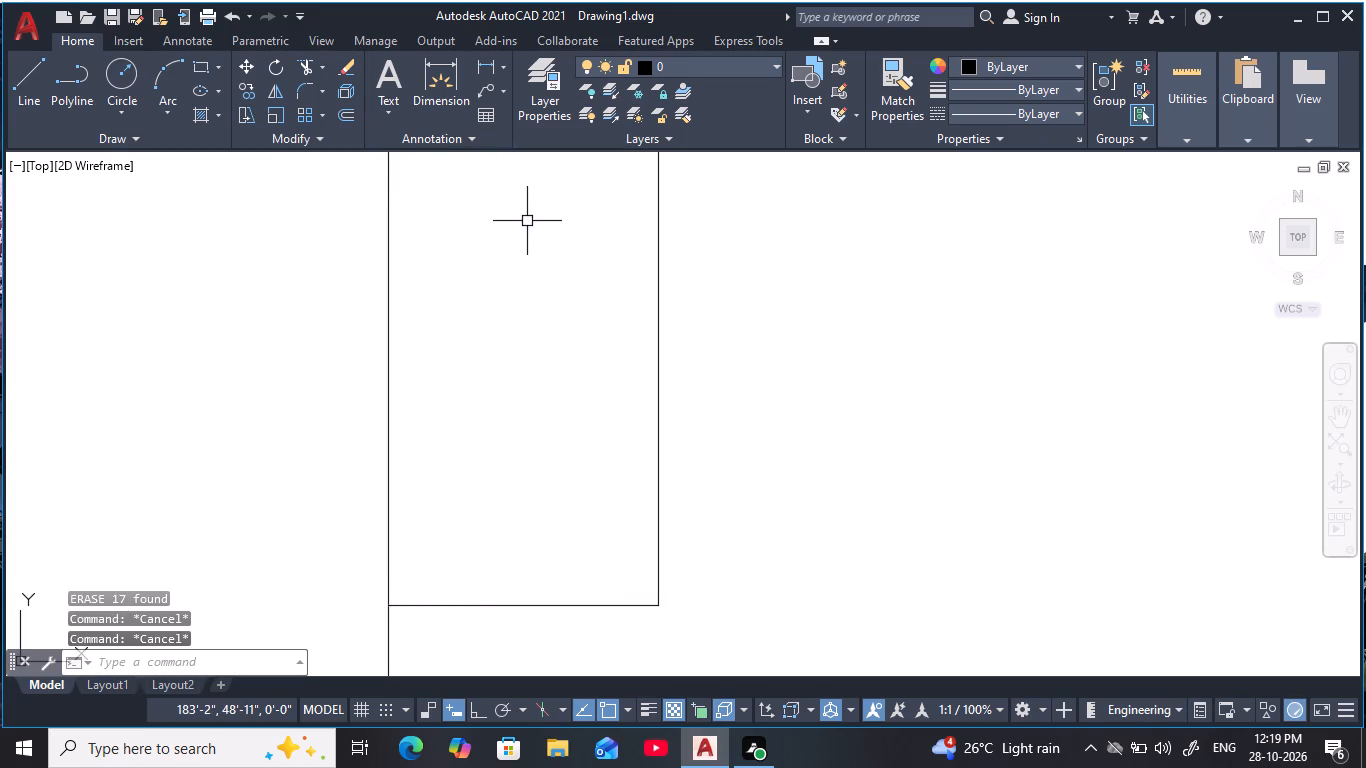
Offset the fourth bay's remaining short wall line repeatedly upward at 1", rebuilding a line stack 1'-5" high between the wall verticals.
{"action": "type", "text": "o"}
{"action": "key", "text": "space"}
{"action": "key", "text": "1"}
{"action": "key", "text": "space"}
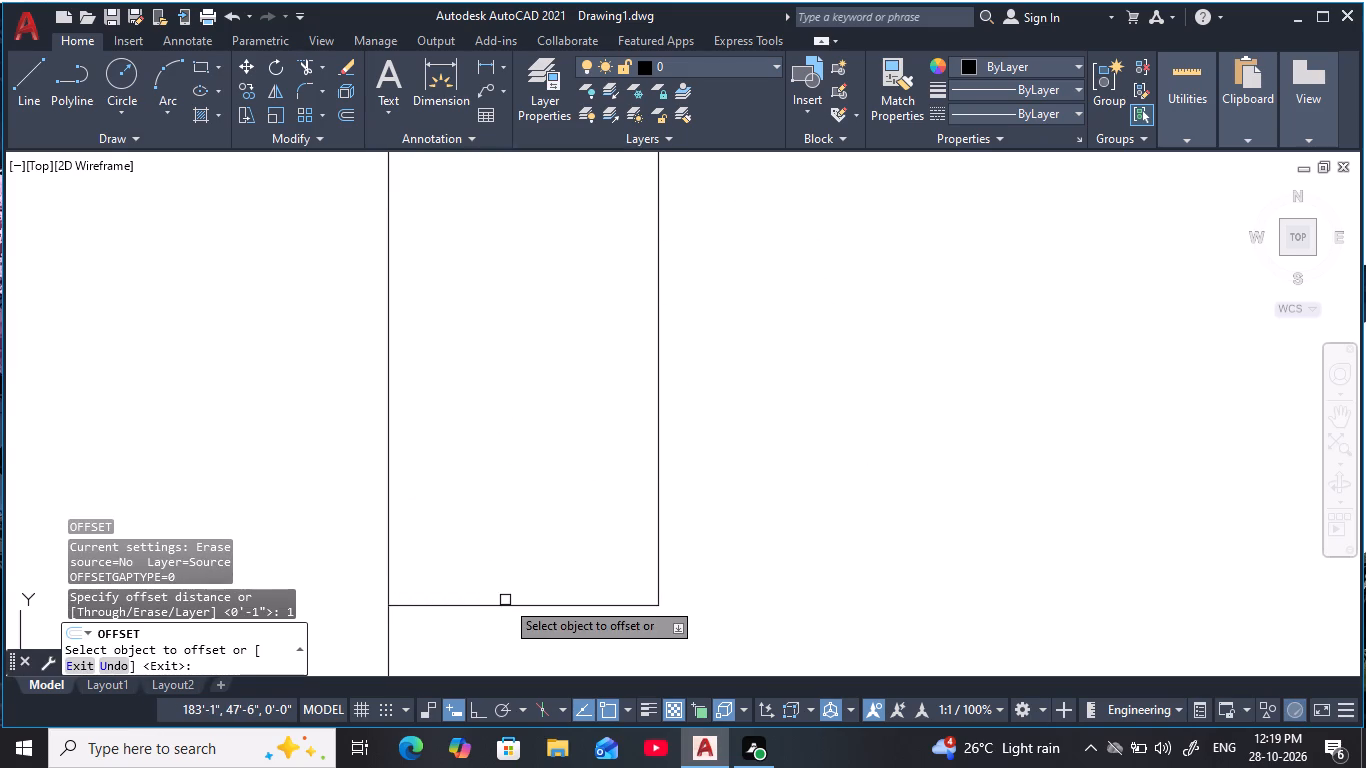
{"action": "left_click", "coordinate": [509, 606]}
{"action": "key", "text": "m"}
{"action": "key", "text": "space"}
{"action": "left_click", "coordinate": [512, 476]}
{"action": "left_click", "coordinate": [512, 470]}
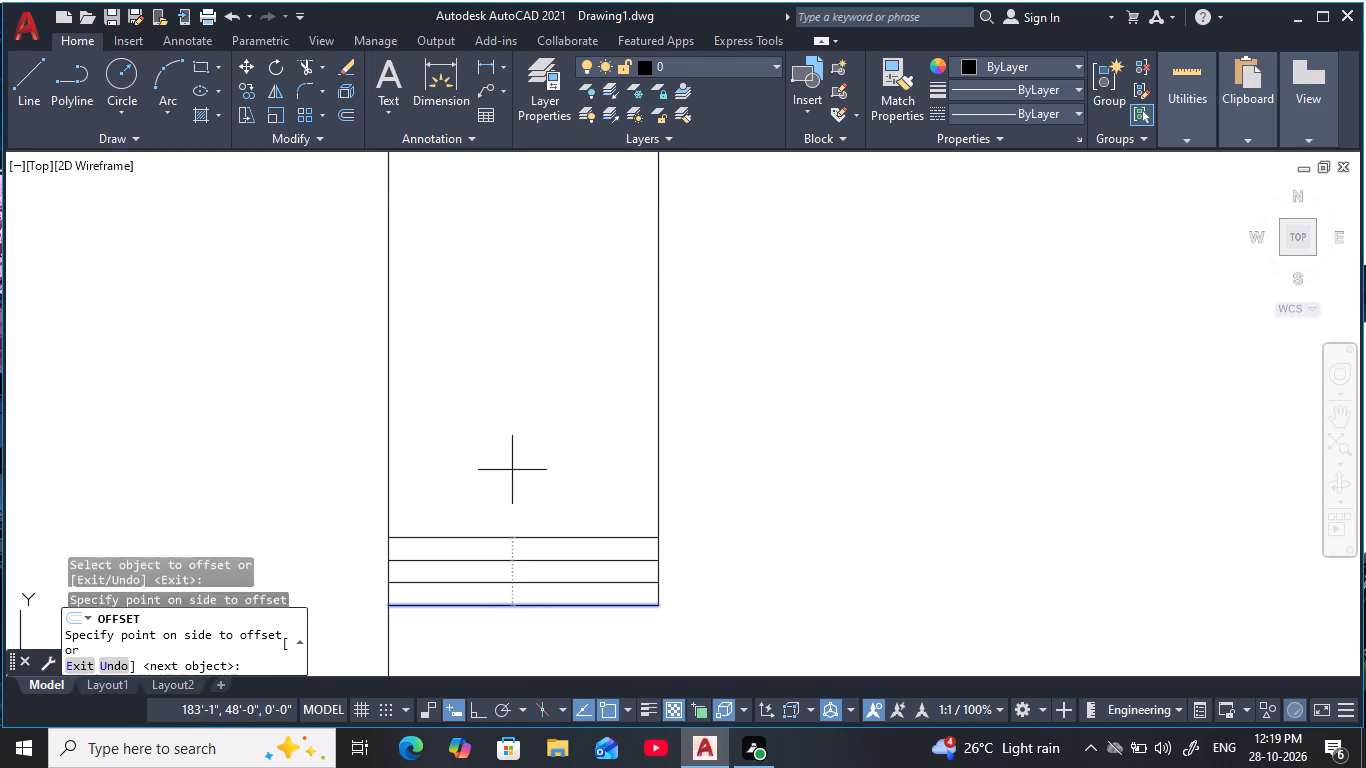
{"action": "left_click", "coordinate": [512, 447]}
{"action": "left_click", "coordinate": [510, 433]}
{"action": "left_click", "coordinate": [511, 421]}
{"action": "left_click", "coordinate": [518, 402]}
{"action": "left_click", "coordinate": [521, 394]}
{"action": "double_click", "coordinate": [526, 381]}
{"action": "middle_click_drag", "start_coordinate": [525, 376], "coordinate": [554, 546]}
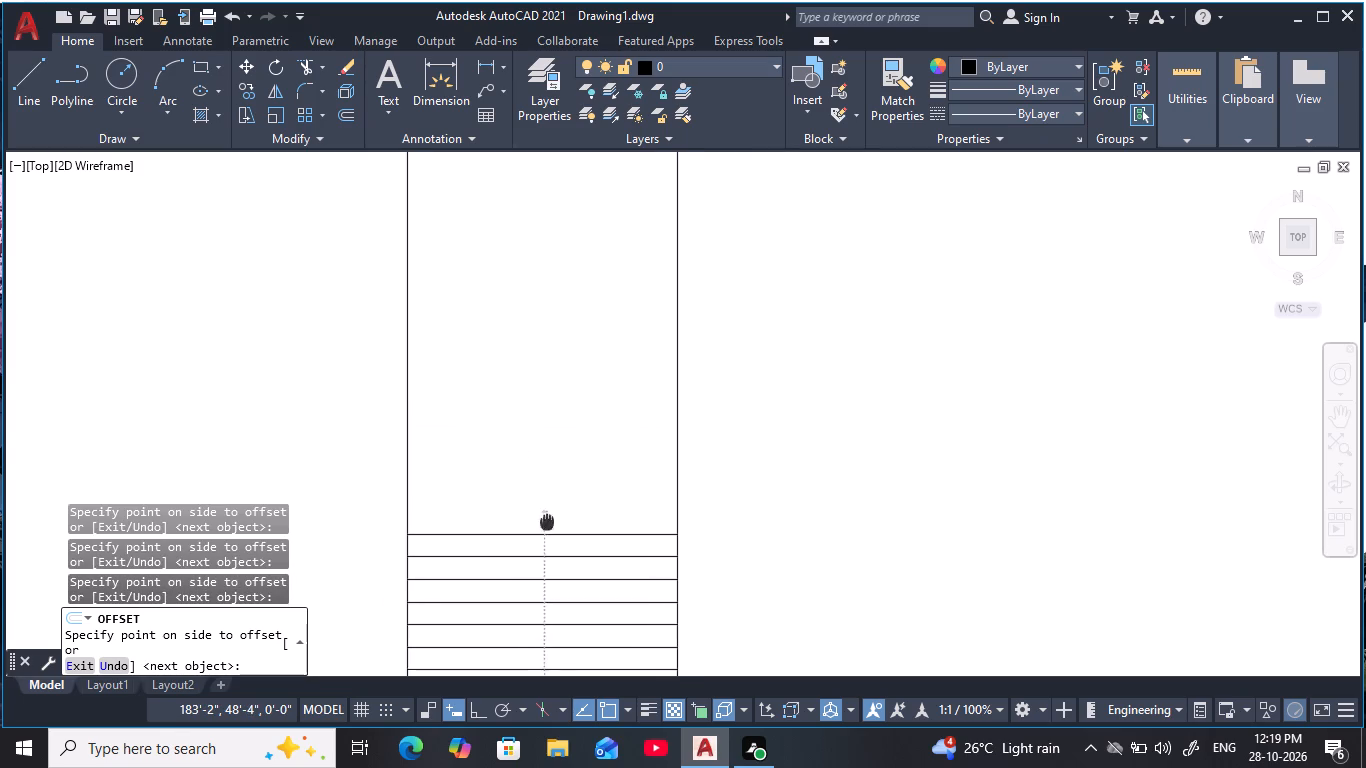
{"action": "middle_click_drag", "start_coordinate": [554, 546], "coordinate": [554, 547]}
{"action": "left_click", "coordinate": [537, 458]}
{"action": "left_click", "coordinate": [536, 439]}
{"action": "left_click", "coordinate": [536, 433]}
{"action": "left_click", "coordinate": [538, 421]}
{"action": "left_click", "coordinate": [540, 411]}
{"action": "double_click", "coordinate": [540, 406]}
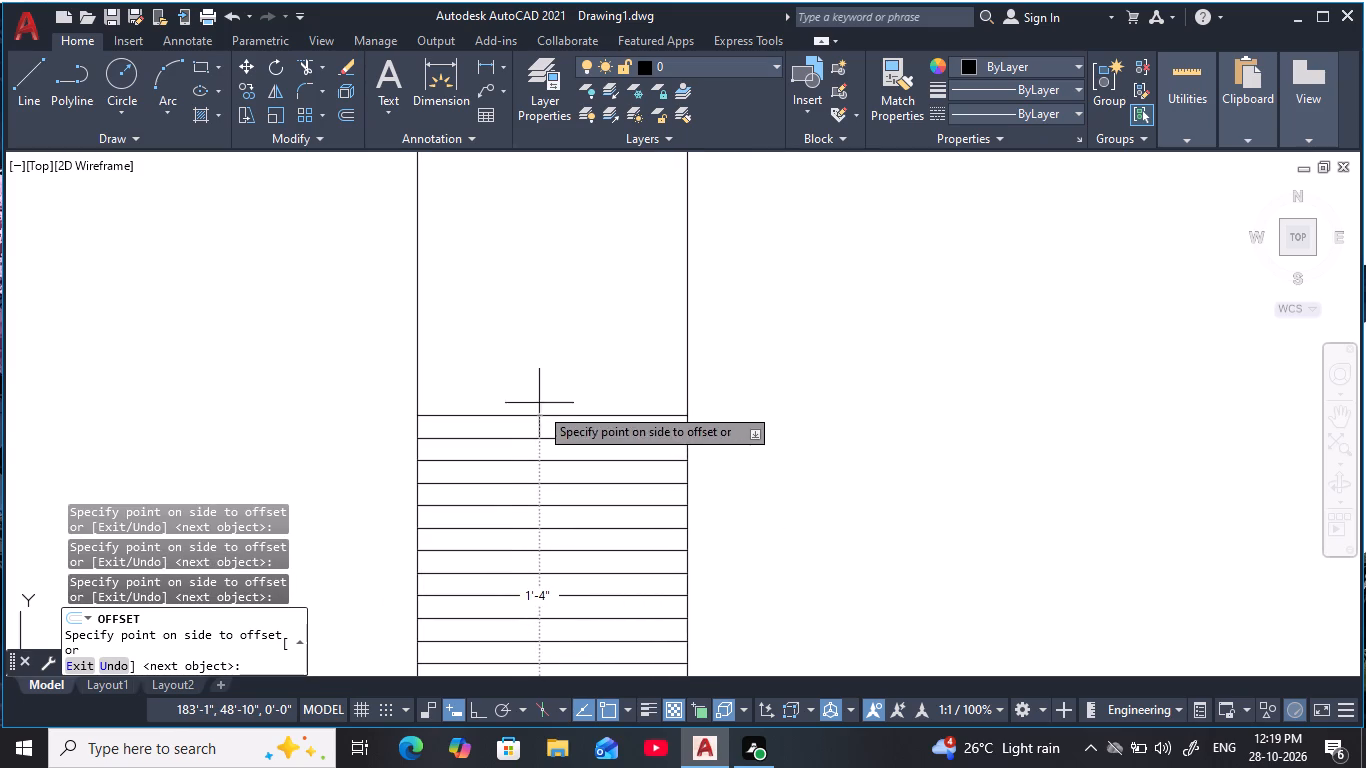
{"action": "left_click", "coordinate": [542, 381]}
{"action": "left_click", "coordinate": [546, 363]}
{"action": "key", "text": "Escape"}
Trim the left wall's inner vertical between the line stack and the strip below it in the second and topmost bays.
{"action": "scroll", "coordinate": [546, 354], "scroll_direction": "down", "scroll_amount": 4}
{"action": "middle_click_drag", "start_coordinate": [551, 355], "coordinate": [566, 581]}
{"action": "scroll", "coordinate": [591, 517], "scroll_direction": "down", "scroll_amount": 1}
{"action": "middle_click_drag", "start_coordinate": [603, 517], "coordinate": [607, 554]}
{"action": "key", "text": "Escape"}
{"action": "key", "text": "Escape"}
{"action": "scroll", "coordinate": [613, 480], "scroll_direction": "down", "scroll_amount": 2}
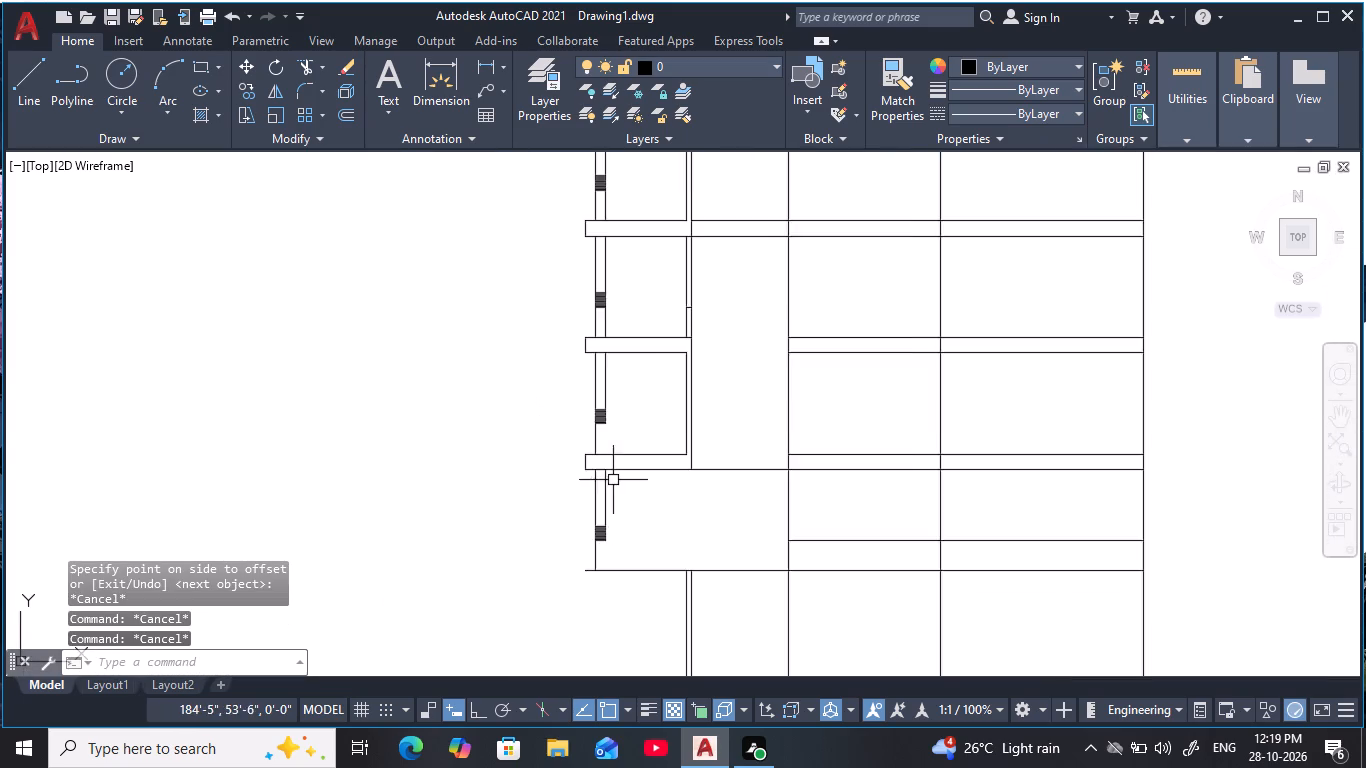
{"action": "middle_click_drag", "start_coordinate": [614, 484], "coordinate": [622, 522]}
{"action": "key", "text": "Escape"}
{"action": "key", "text": "Escape"}
{"action": "key", "text": "Escape"}
{"action": "scroll", "coordinate": [631, 488], "scroll_direction": "up", "scroll_amount": 1}
{"action": "middle_click_drag", "start_coordinate": [631, 488], "coordinate": [619, 465]}
{"action": "key", "text": "Escape"}
{"action": "key", "text": "Escape"}
{"action": "key", "text": "Escape"}
{"action": "key", "text": "Escape"}
{"action": "middle_click_drag", "start_coordinate": [611, 373], "coordinate": [633, 489]}
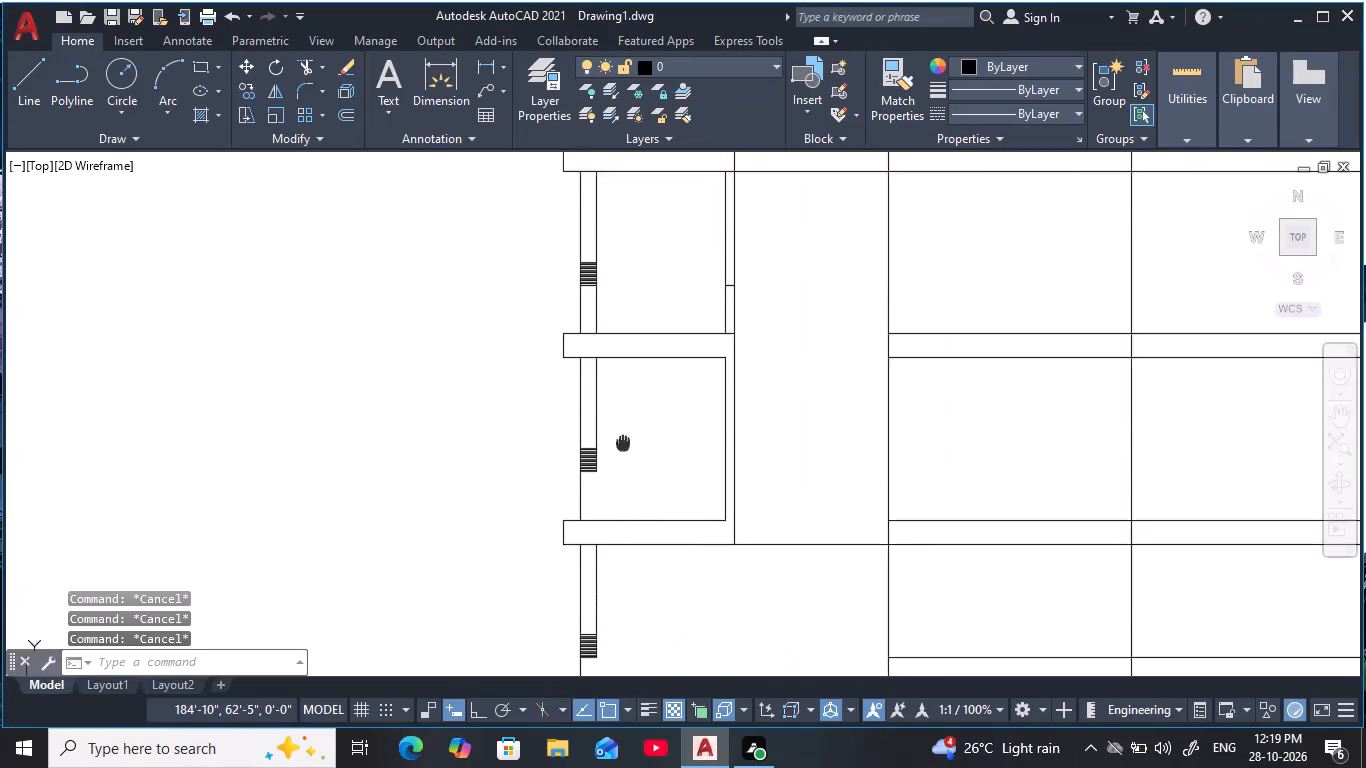
{"action": "middle_click_drag", "start_coordinate": [633, 489], "coordinate": [638, 511]}
{"action": "key", "text": "Escape"}
{"action": "key", "text": "Escape"}
{"action": "scroll", "coordinate": [624, 410], "scroll_direction": "up", "scroll_amount": 3}
{"action": "key", "text": "Escape"}
{"action": "key", "text": "t"}
{"action": "key", "text": "r"}
{"action": "key", "text": "space"}
{"action": "left_click", "coordinate": [623, 420]}
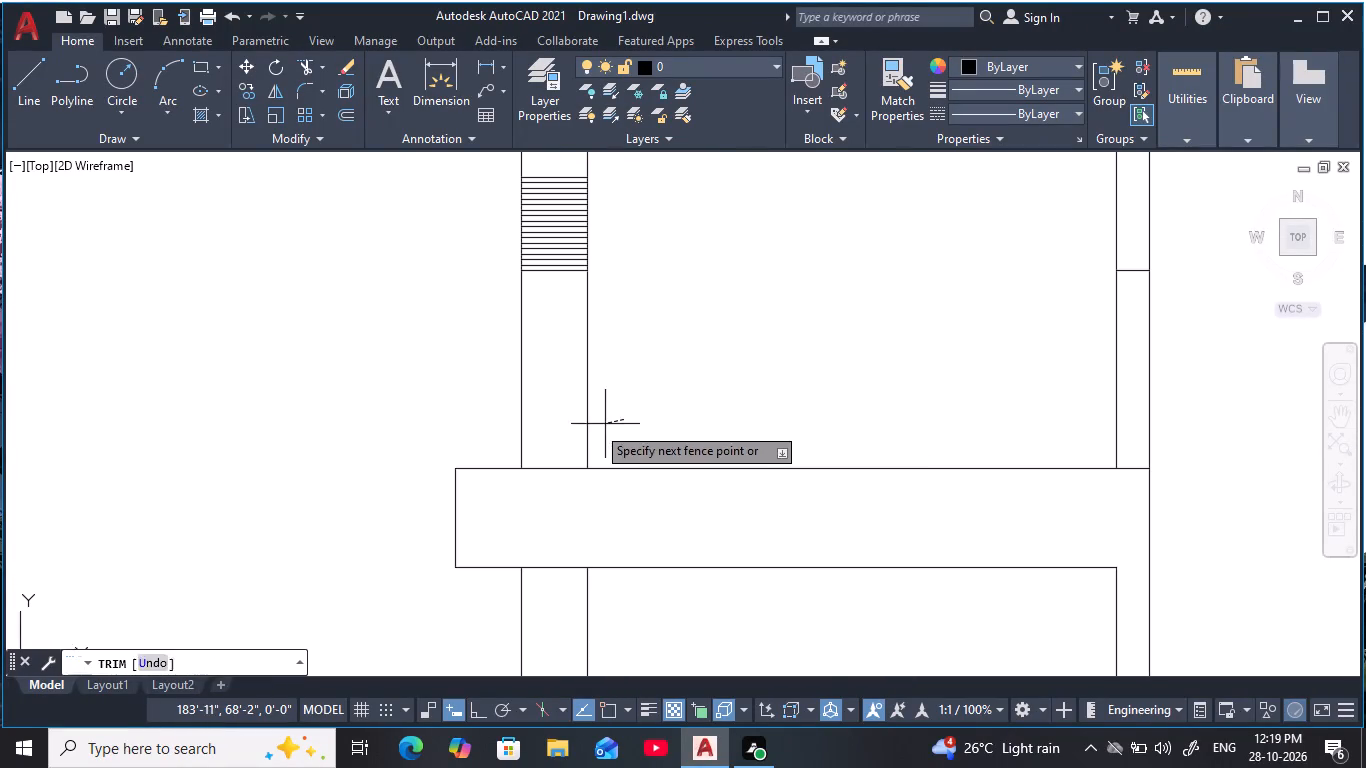
{"action": "left_click", "coordinate": [573, 426]}
{"action": "scroll", "coordinate": [615, 395], "scroll_direction": "down", "scroll_amount": 2}
{"action": "middle_click_drag", "start_coordinate": [615, 397], "coordinate": [612, 588]}
{"action": "middle_click_drag", "start_coordinate": [634, 490], "coordinate": [641, 601]}
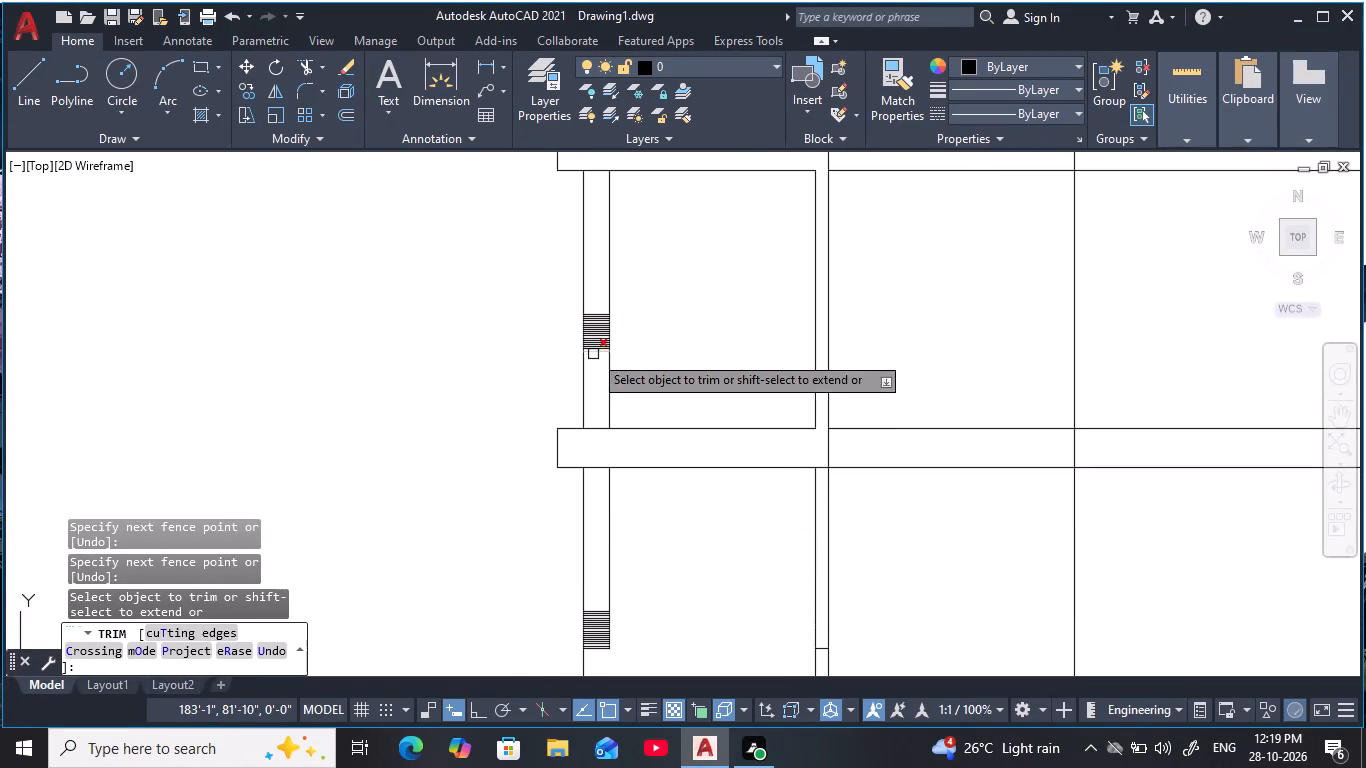
{"action": "left_click", "coordinate": [625, 386]}
{"action": "left_click", "coordinate": [597, 390]}
{"action": "scroll", "coordinate": [655, 387], "scroll_direction": "down", "scroll_amount": 2}
{"action": "middle_click_drag", "start_coordinate": [655, 387], "coordinate": [579, 367]}
{"action": "key", "text": "Escape"}
{"action": "key", "text": "Escape"}
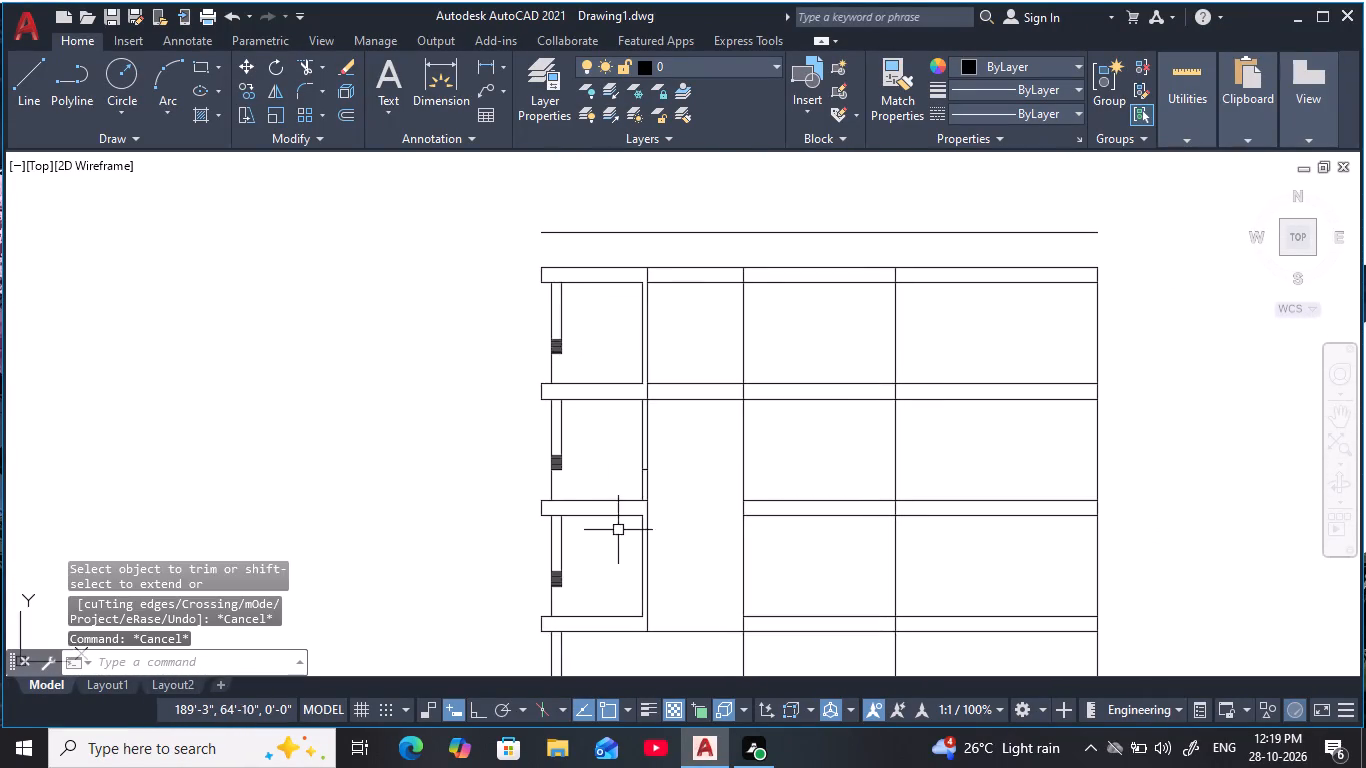
Review the left wall's line stacks and trimmed verticals across the upper bays, looking closer at the second bay.
{"action": "middle_click_drag", "start_coordinate": [618, 530], "coordinate": [583, 370]}
{"action": "key", "text": "Escape"}
{"action": "middle_click_drag", "start_coordinate": [592, 411], "coordinate": [572, 508]}
{"action": "scroll", "coordinate": [572, 508], "scroll_direction": "down", "scroll_amount": 1}
{"action": "middle_click_drag", "start_coordinate": [572, 508], "coordinate": [547, 493]}
{"action": "key", "text": "Escape"}
{"action": "key", "text": "Escape"}
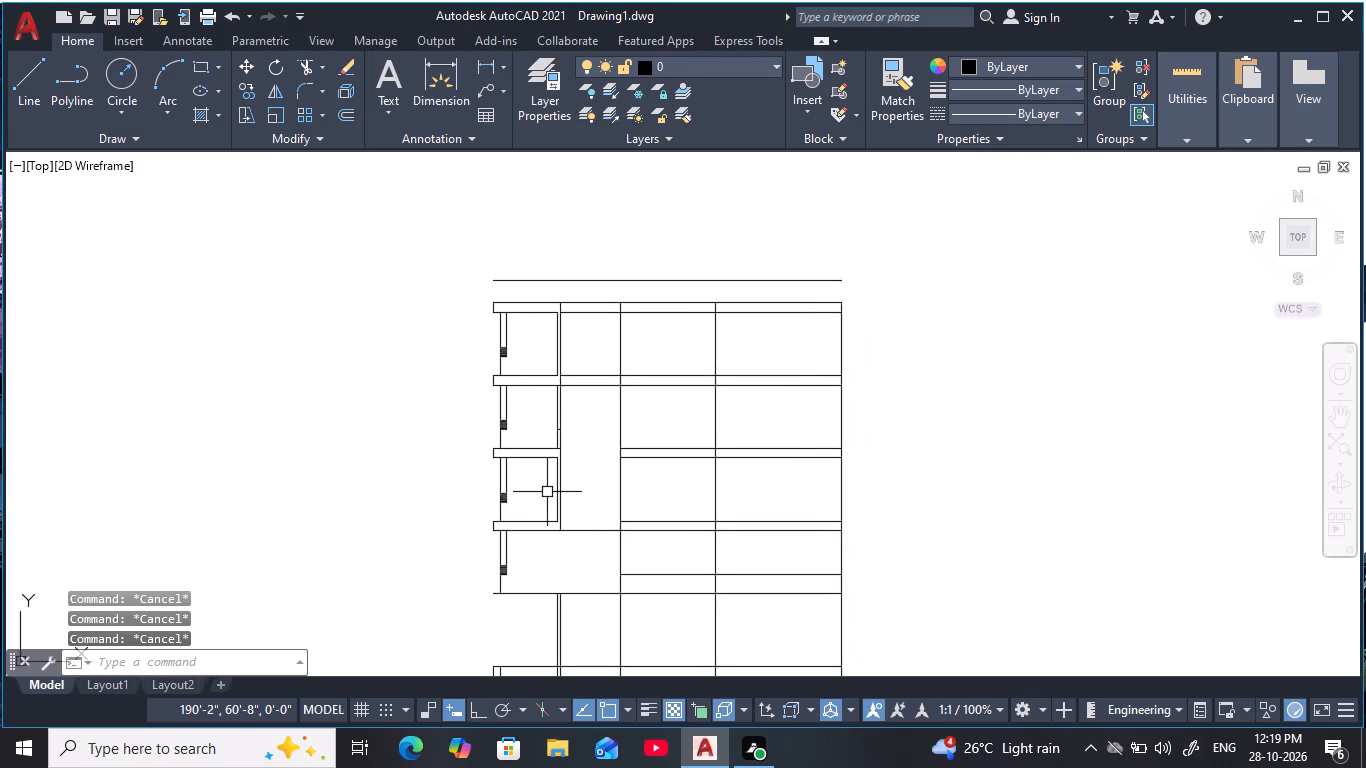
{"action": "key", "text": "Escape"}
{"action": "key", "text": "Escape"}
{"action": "key", "text": "Escape"}
{"action": "scroll", "coordinate": [534, 422], "scroll_direction": "up", "scroll_amount": 2}
{"action": "middle_click_drag", "start_coordinate": [534, 422], "coordinate": [531, 438]}
{"action": "scroll", "coordinate": [531, 438], "scroll_direction": "up", "scroll_amount": 2}
{"action": "middle_click_drag", "start_coordinate": [534, 451], "coordinate": [548, 495]}
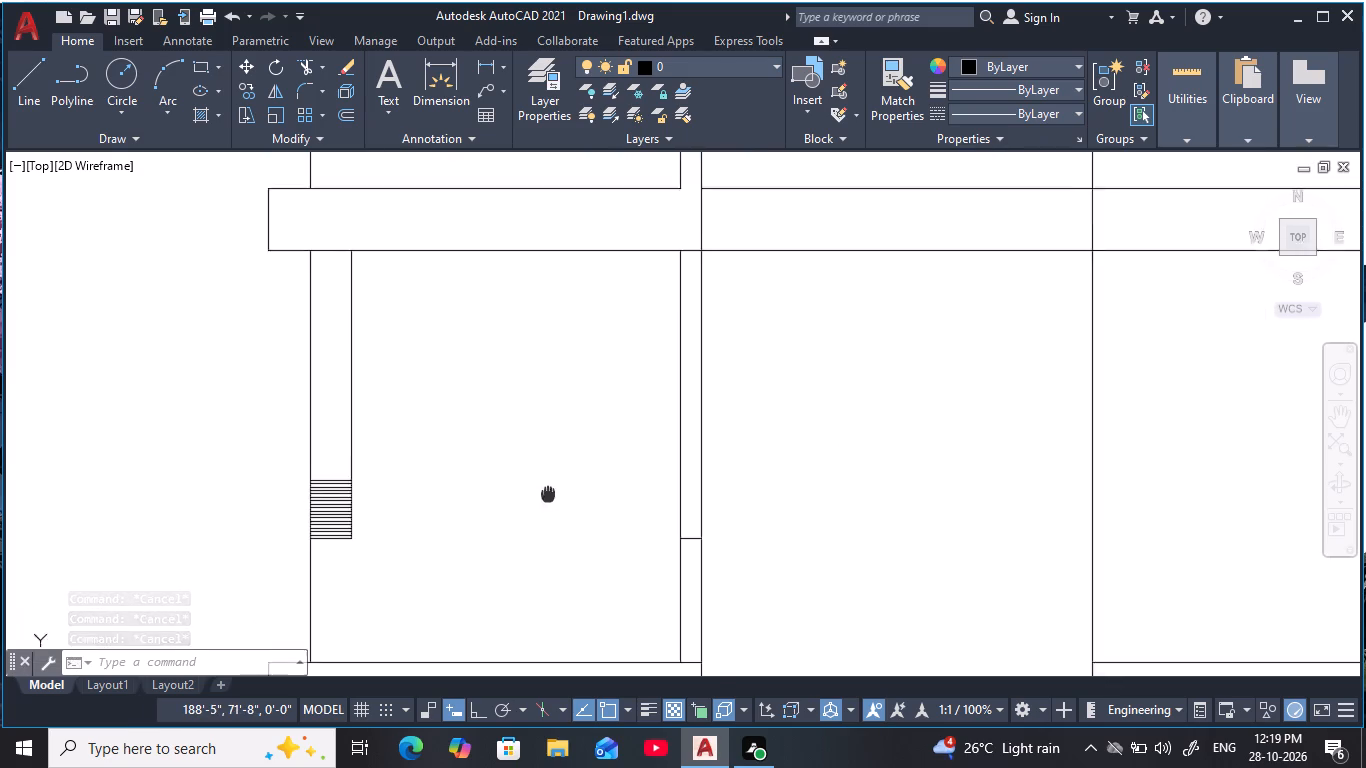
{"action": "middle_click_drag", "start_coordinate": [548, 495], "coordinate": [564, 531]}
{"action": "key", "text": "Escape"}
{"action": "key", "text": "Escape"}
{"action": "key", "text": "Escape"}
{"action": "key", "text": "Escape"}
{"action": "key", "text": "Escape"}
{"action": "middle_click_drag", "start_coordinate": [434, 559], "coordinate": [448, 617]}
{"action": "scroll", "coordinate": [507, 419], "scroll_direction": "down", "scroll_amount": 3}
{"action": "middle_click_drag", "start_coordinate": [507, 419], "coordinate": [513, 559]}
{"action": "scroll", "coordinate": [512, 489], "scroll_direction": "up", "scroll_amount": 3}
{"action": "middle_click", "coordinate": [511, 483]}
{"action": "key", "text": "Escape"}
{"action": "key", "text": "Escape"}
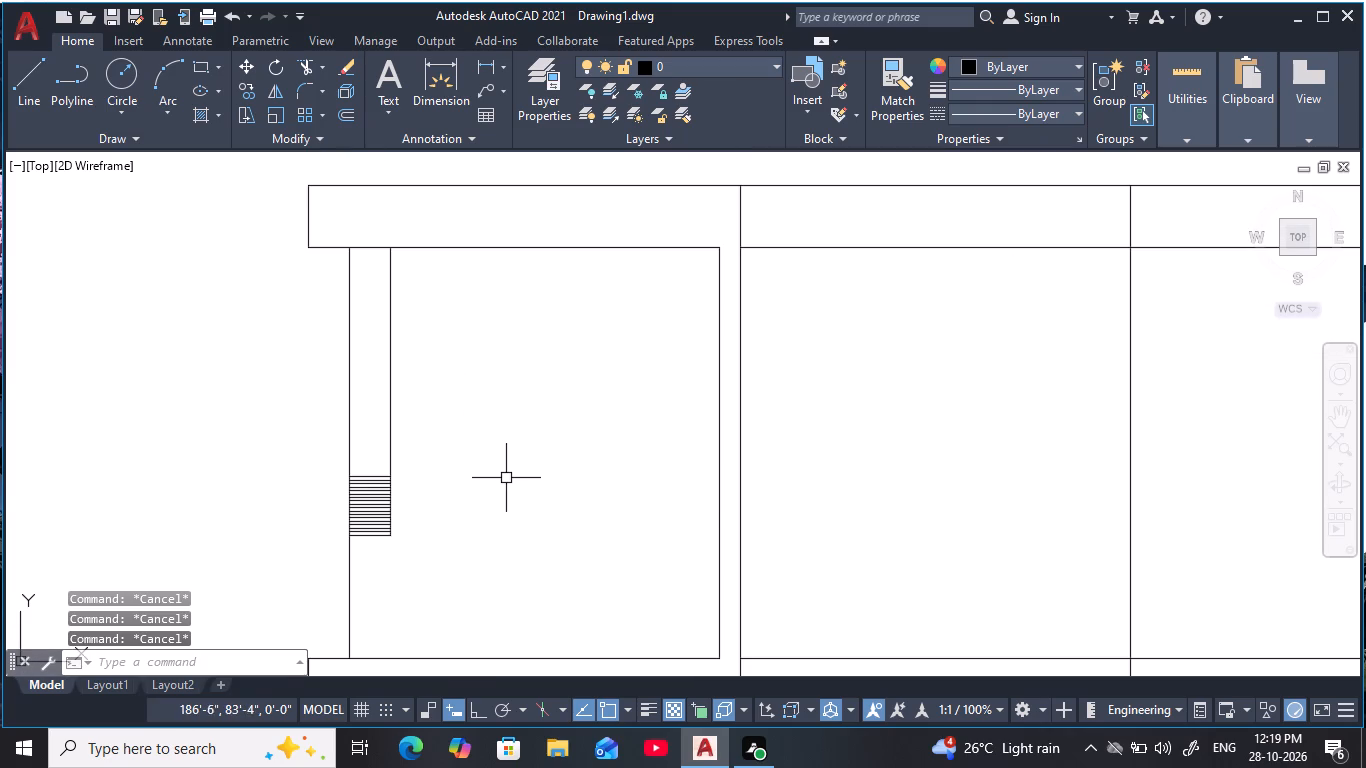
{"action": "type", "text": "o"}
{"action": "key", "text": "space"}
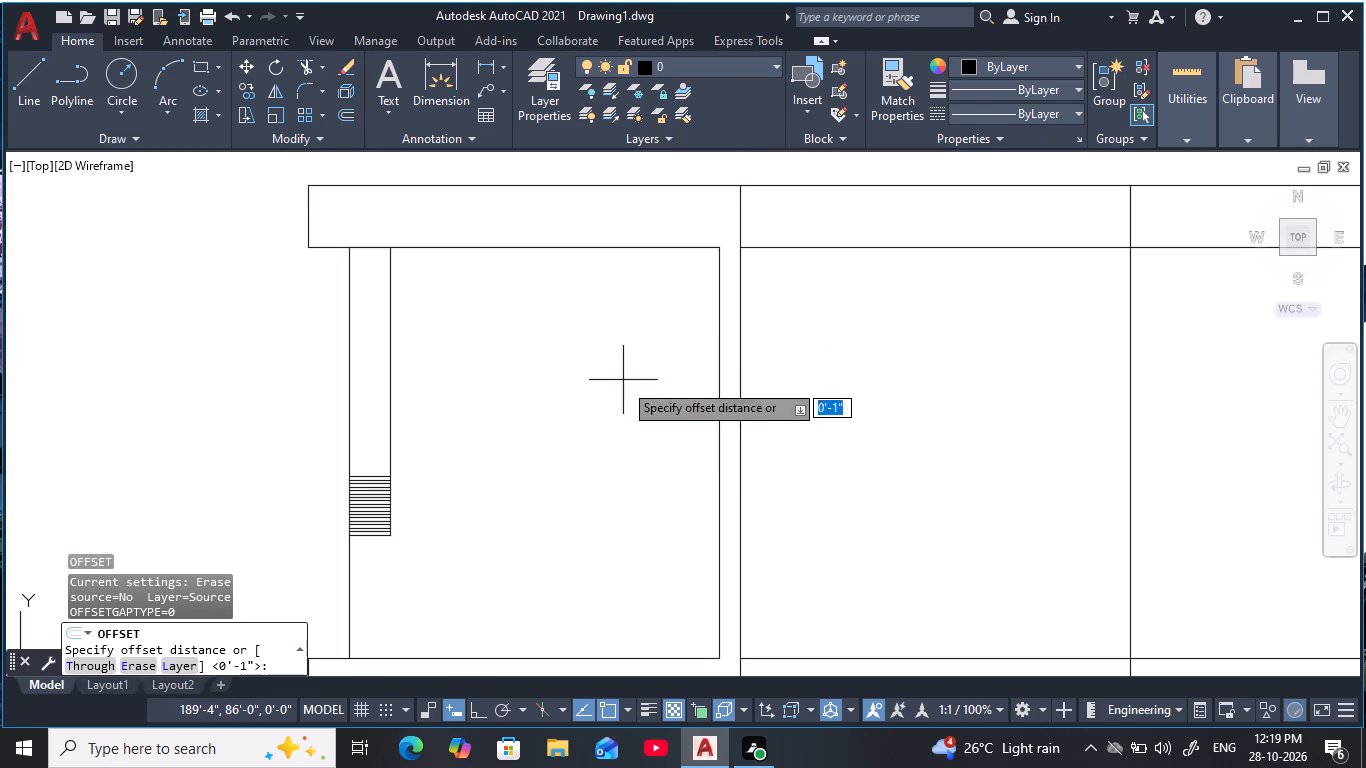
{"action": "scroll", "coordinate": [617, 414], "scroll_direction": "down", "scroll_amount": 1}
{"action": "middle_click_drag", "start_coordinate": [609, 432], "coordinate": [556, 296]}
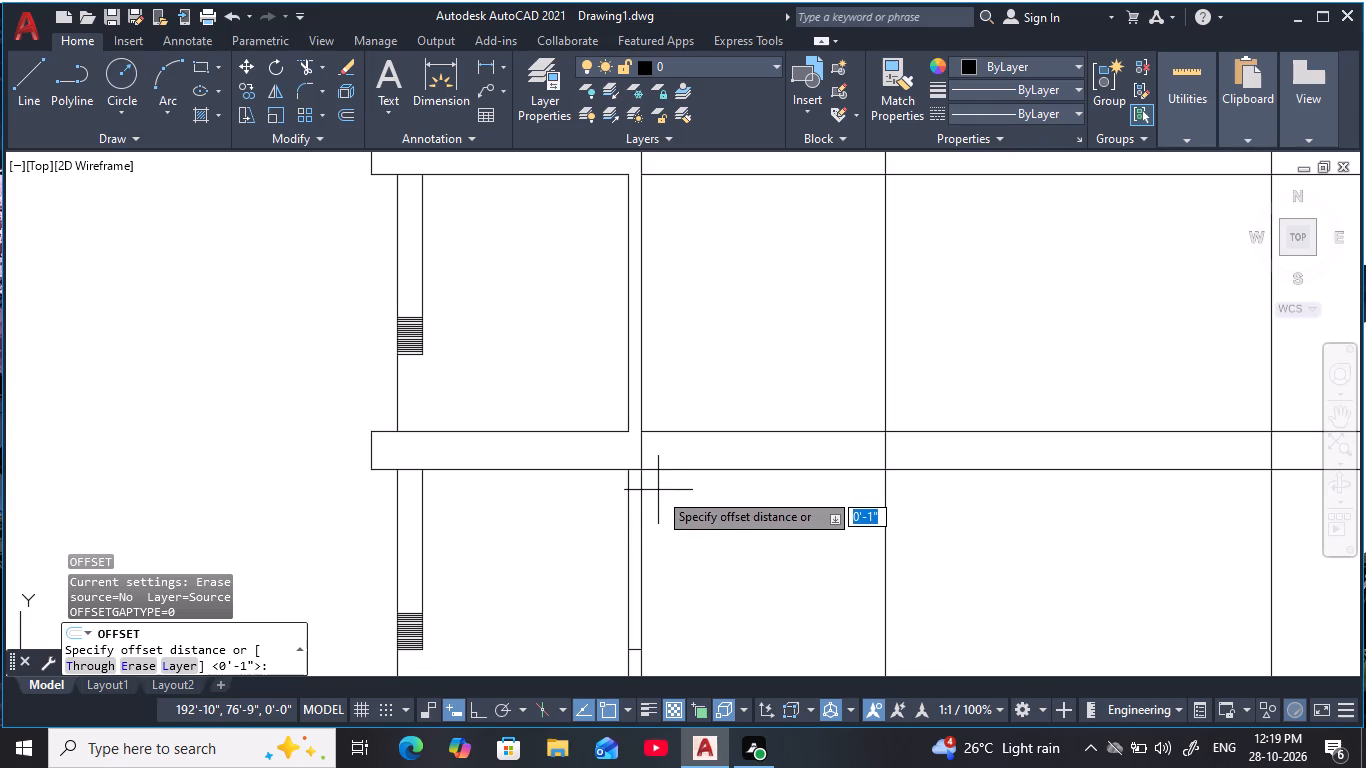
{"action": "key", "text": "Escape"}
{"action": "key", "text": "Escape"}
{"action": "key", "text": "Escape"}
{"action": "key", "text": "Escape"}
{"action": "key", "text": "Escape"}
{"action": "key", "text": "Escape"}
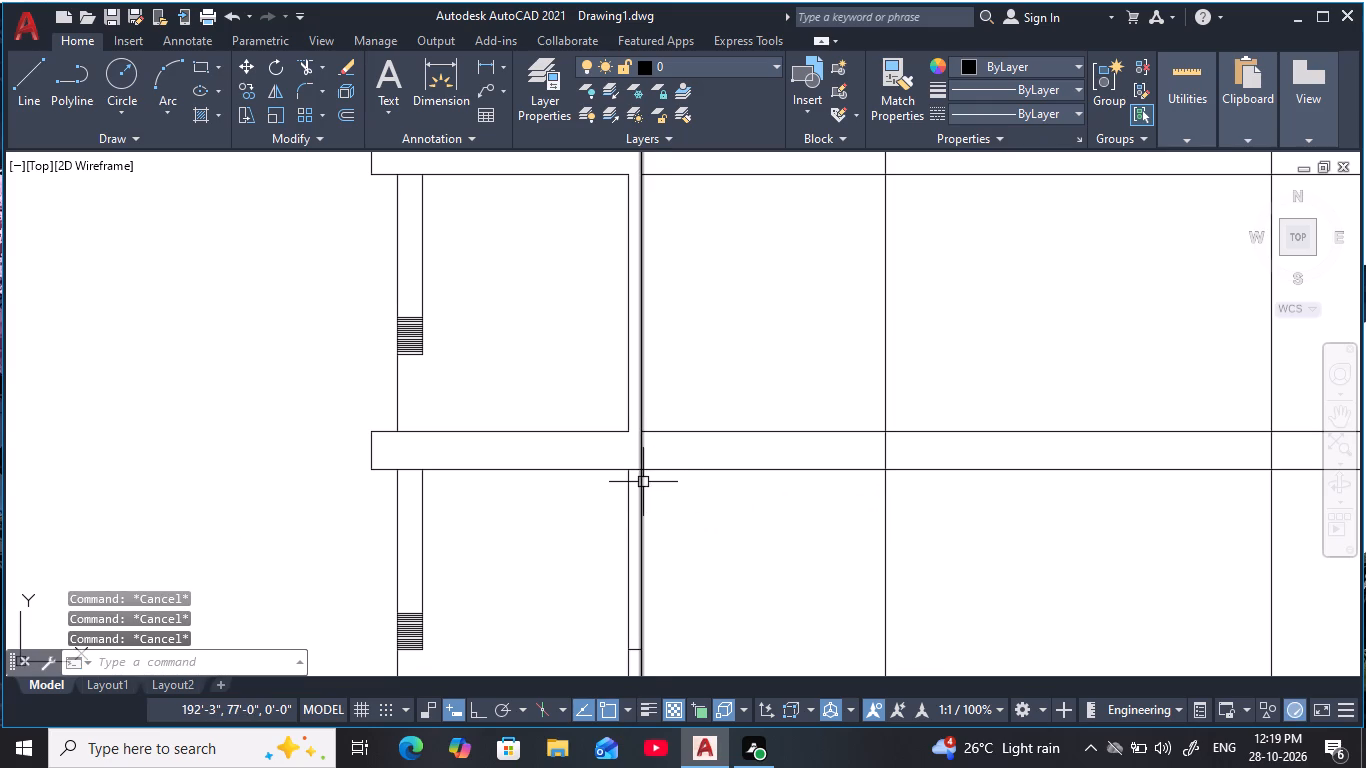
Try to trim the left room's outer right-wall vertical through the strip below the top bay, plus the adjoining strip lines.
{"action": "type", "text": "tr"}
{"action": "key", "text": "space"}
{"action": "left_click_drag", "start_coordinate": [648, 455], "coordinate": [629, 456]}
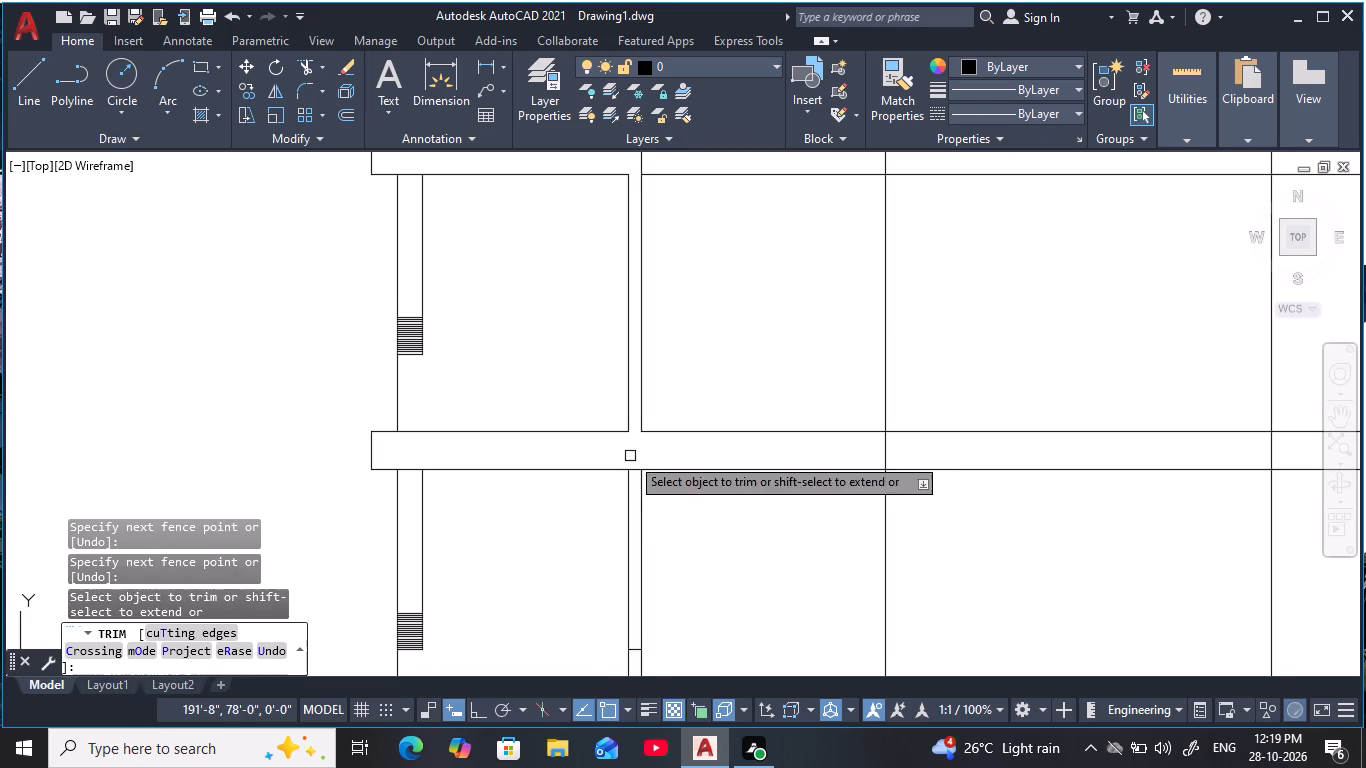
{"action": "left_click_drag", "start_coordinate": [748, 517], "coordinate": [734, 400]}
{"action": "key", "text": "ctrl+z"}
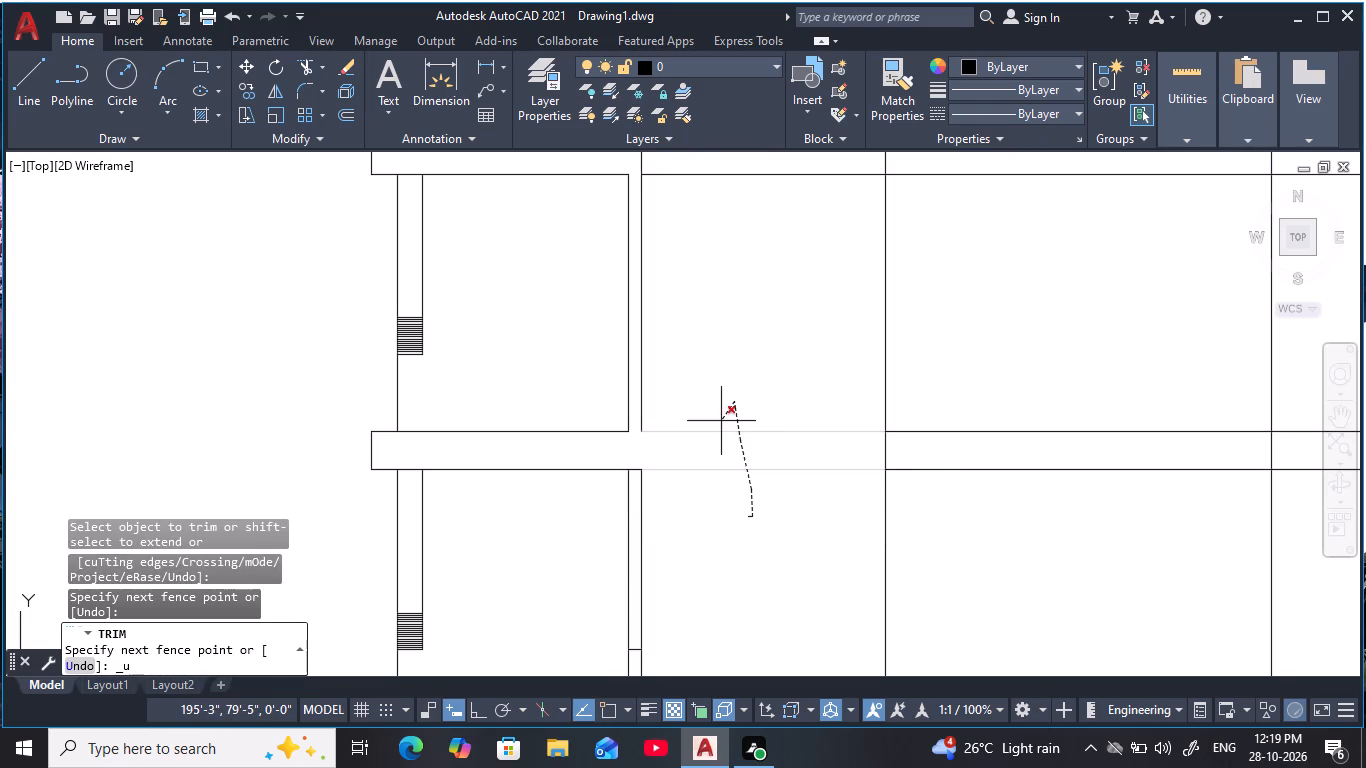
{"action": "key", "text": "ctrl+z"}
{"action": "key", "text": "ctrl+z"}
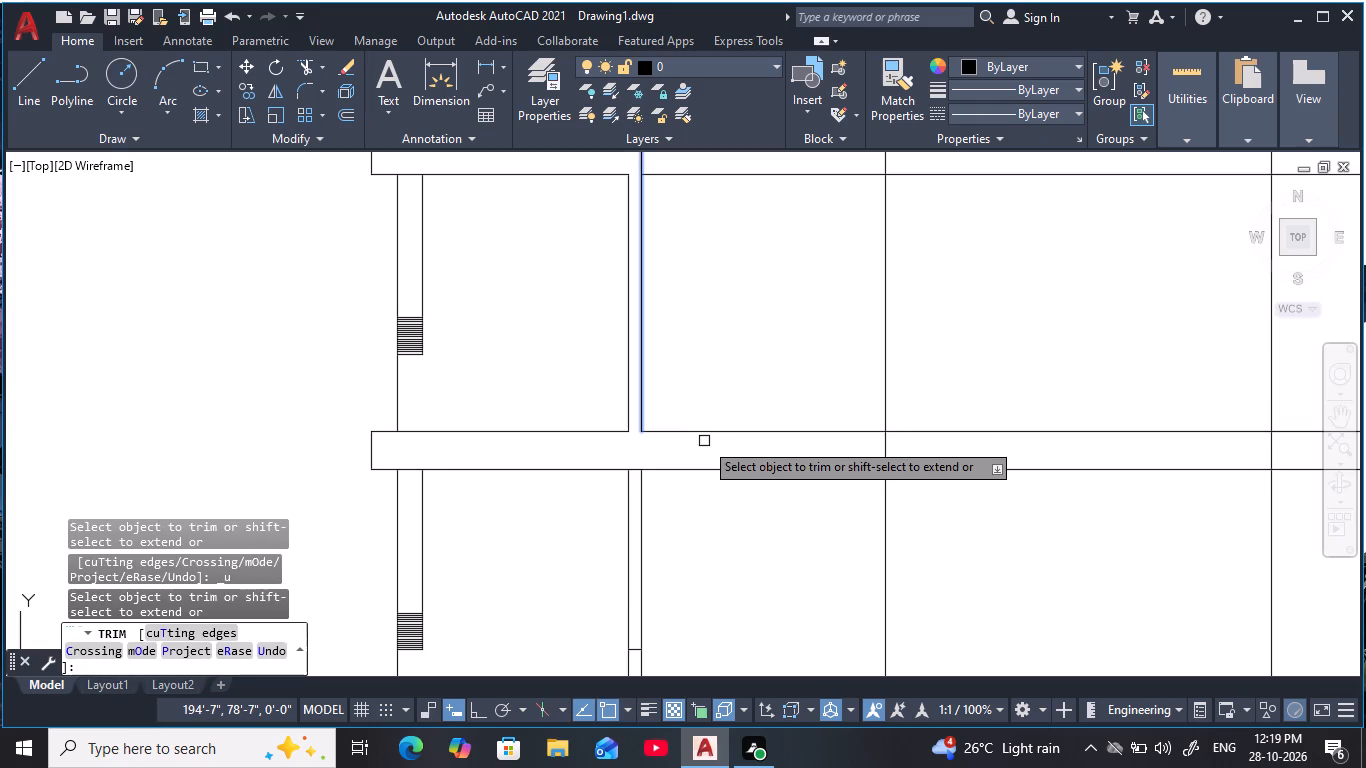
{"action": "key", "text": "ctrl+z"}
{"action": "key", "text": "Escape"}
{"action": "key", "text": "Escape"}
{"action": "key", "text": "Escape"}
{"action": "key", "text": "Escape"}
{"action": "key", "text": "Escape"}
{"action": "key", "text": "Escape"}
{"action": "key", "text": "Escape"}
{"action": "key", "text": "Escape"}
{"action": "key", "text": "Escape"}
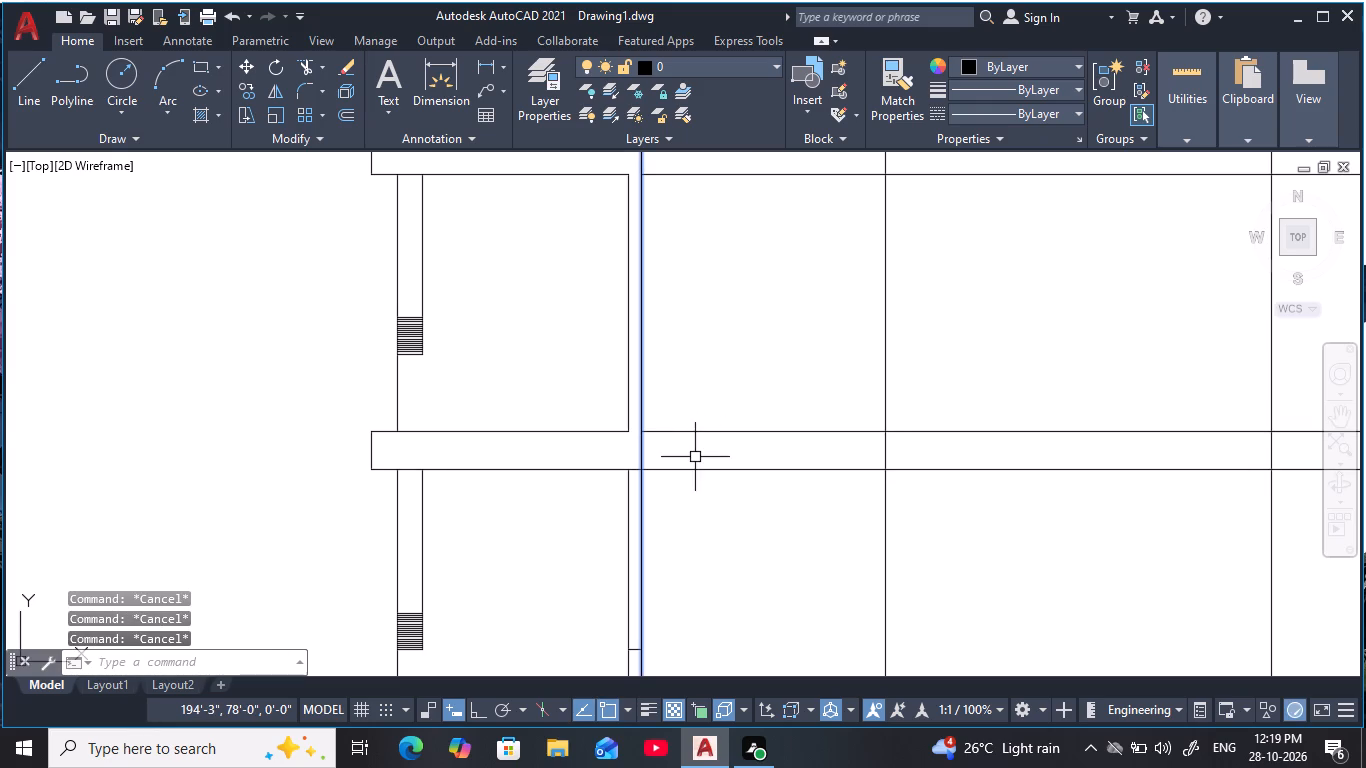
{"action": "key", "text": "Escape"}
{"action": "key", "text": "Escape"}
Trim away both verticals of the left room's right wall in the second bay, above and below the short cross line.
{"action": "type", "text": "tr"}
{"action": "key", "text": "space"}
{"action": "scroll", "coordinate": [706, 516], "scroll_direction": "down", "scroll_amount": 2}
{"action": "middle_click_drag", "start_coordinate": [706, 518], "coordinate": [702, 509]}
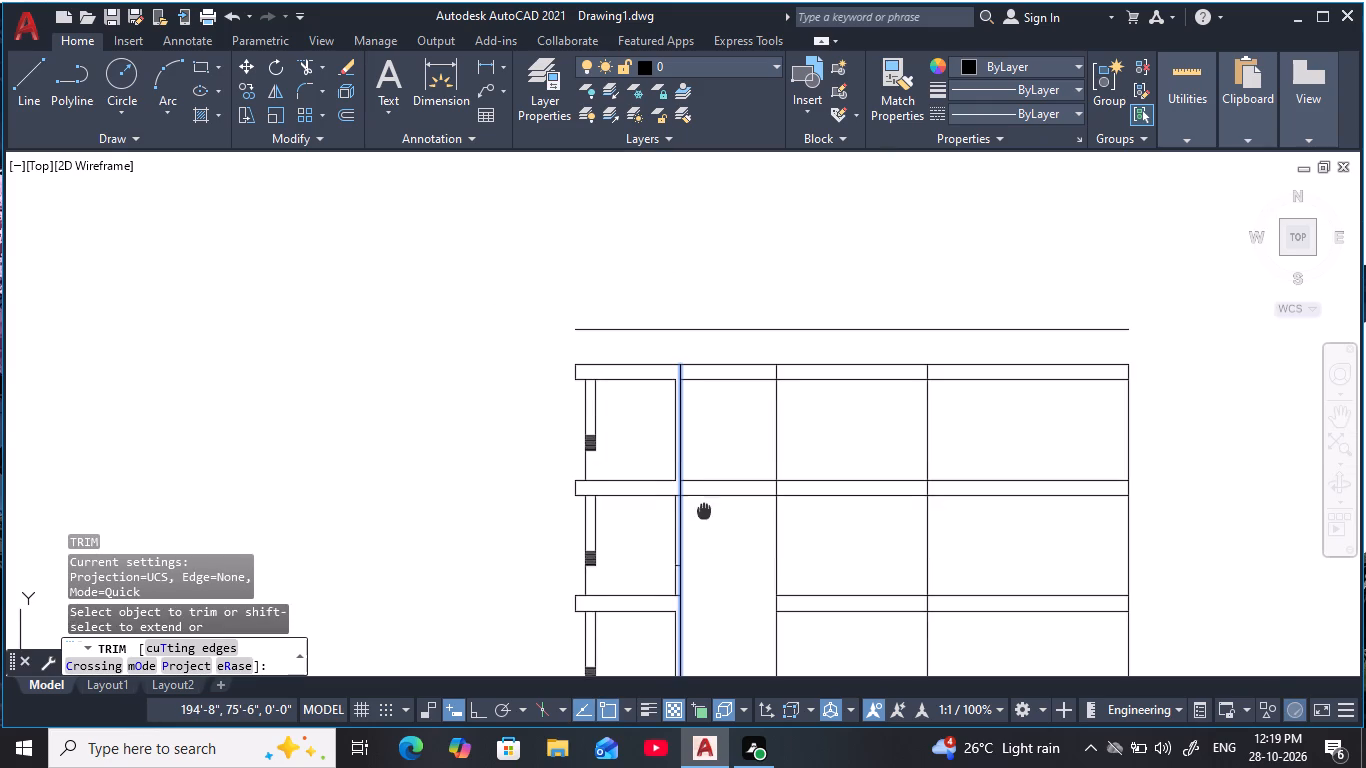
{"action": "middle_click_drag", "start_coordinate": [702, 509], "coordinate": [681, 398]}
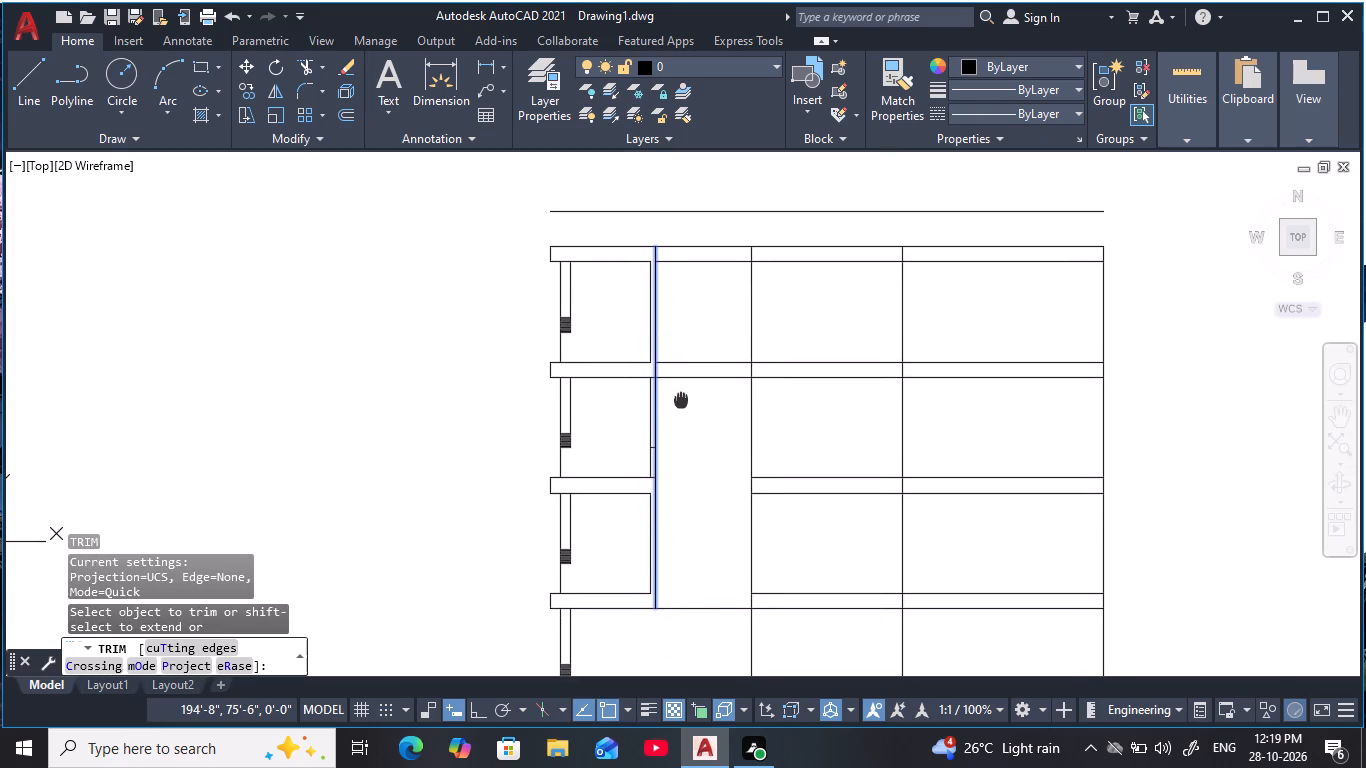
{"action": "middle_click_drag", "start_coordinate": [681, 398], "coordinate": [679, 429]}
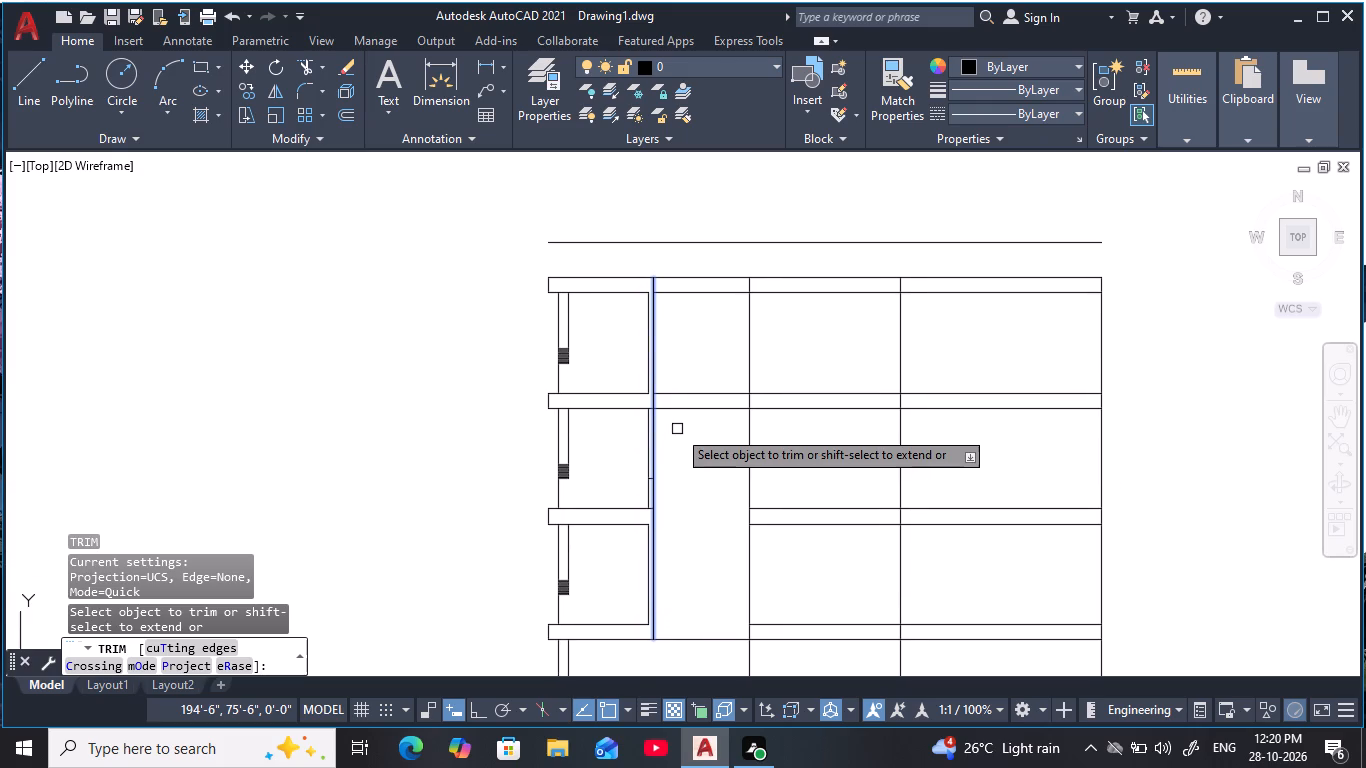
{"action": "scroll", "coordinate": [677, 431], "scroll_direction": "up", "scroll_amount": 1}
{"action": "left_click_drag", "start_coordinate": [684, 458], "coordinate": [617, 483]}
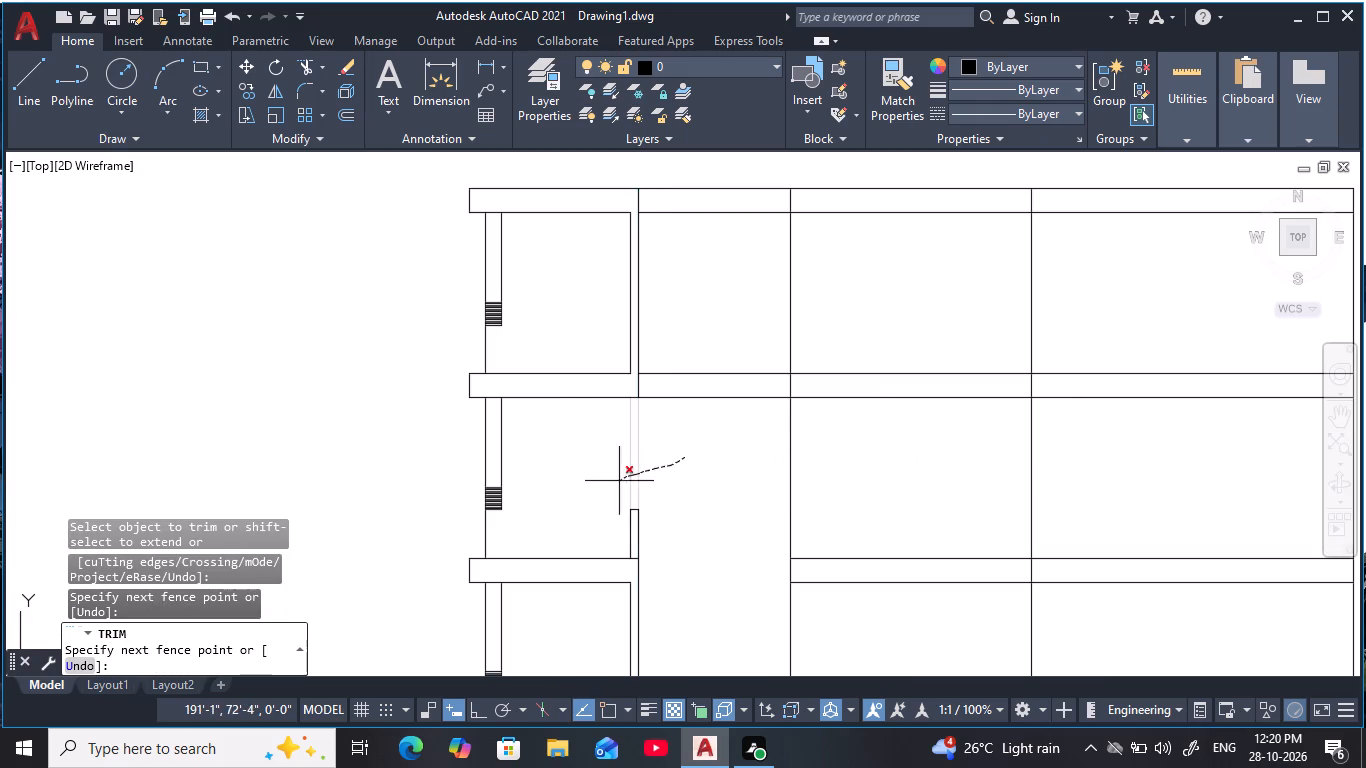
{"action": "left_click_drag", "start_coordinate": [617, 483], "coordinate": [609, 487]}
{"action": "left_click_drag", "start_coordinate": [652, 524], "coordinate": [605, 534]}
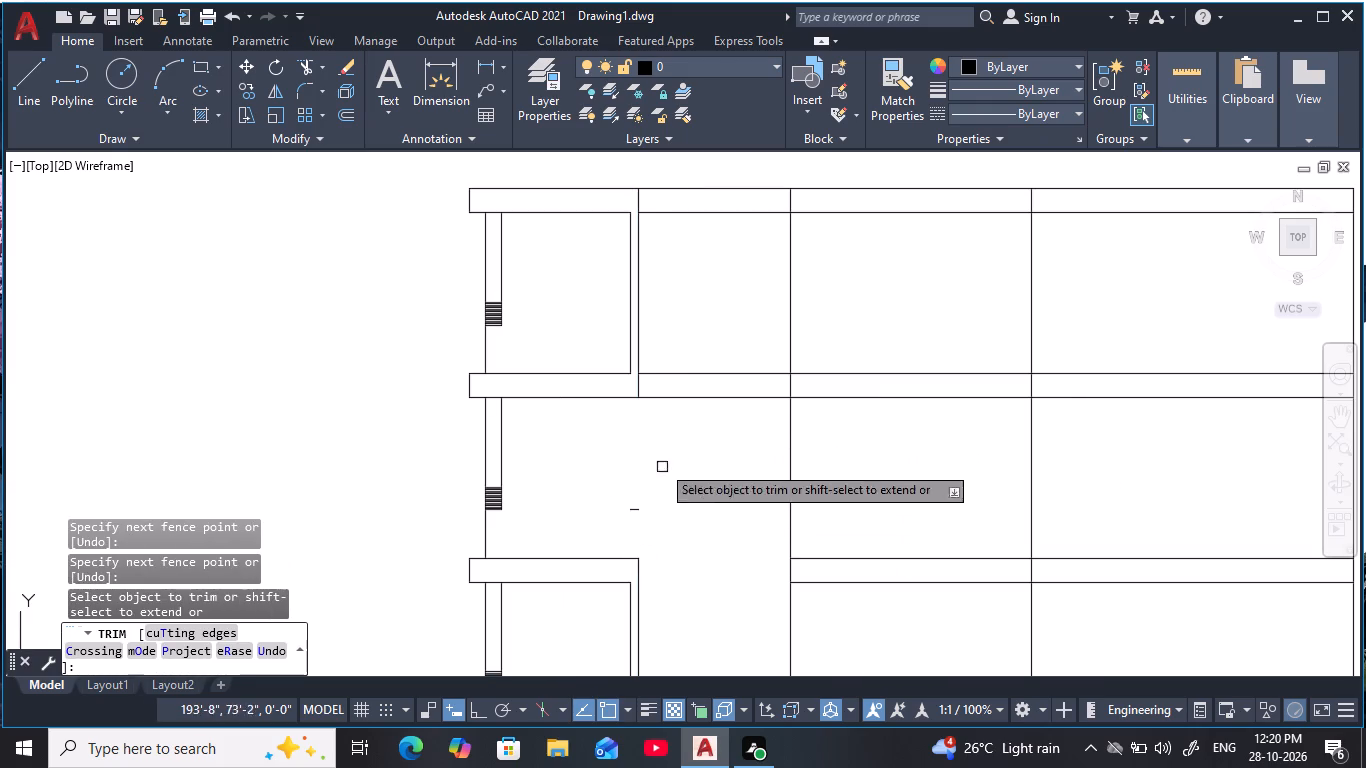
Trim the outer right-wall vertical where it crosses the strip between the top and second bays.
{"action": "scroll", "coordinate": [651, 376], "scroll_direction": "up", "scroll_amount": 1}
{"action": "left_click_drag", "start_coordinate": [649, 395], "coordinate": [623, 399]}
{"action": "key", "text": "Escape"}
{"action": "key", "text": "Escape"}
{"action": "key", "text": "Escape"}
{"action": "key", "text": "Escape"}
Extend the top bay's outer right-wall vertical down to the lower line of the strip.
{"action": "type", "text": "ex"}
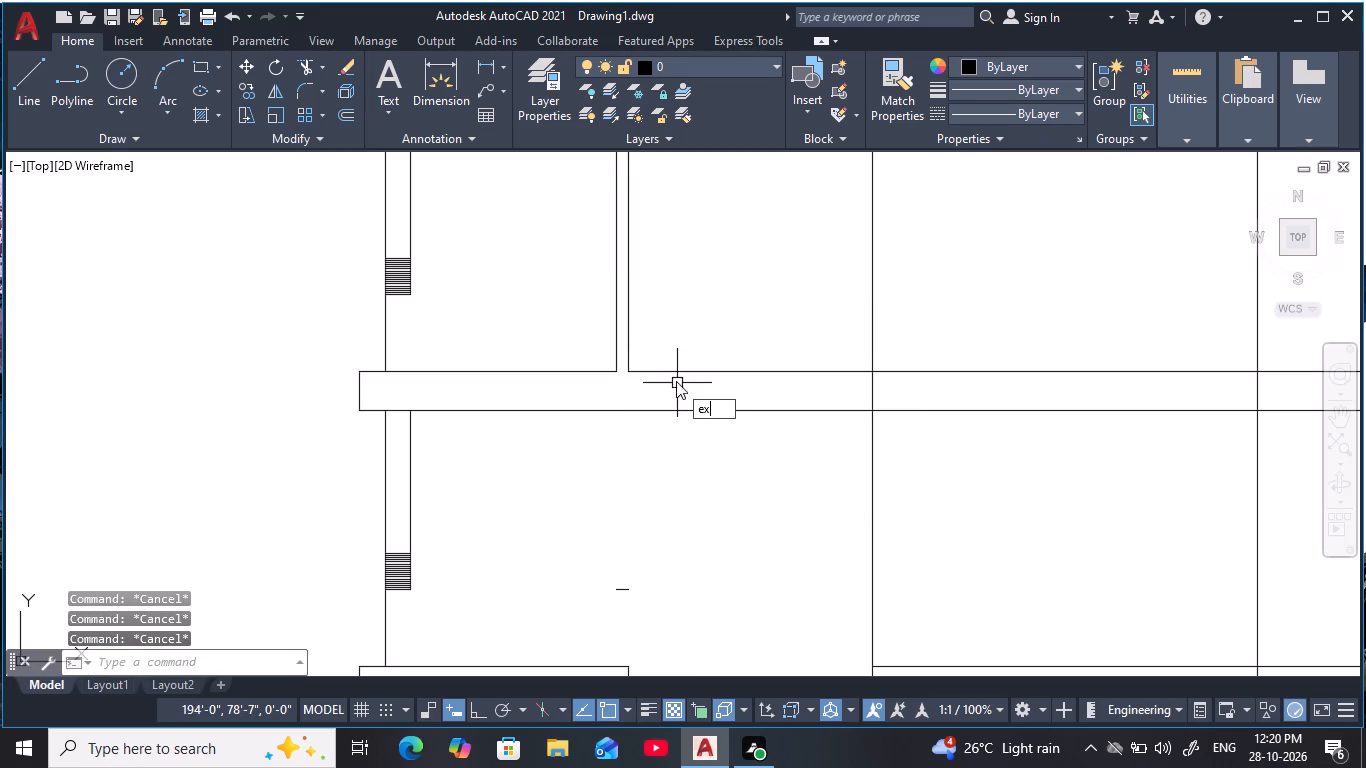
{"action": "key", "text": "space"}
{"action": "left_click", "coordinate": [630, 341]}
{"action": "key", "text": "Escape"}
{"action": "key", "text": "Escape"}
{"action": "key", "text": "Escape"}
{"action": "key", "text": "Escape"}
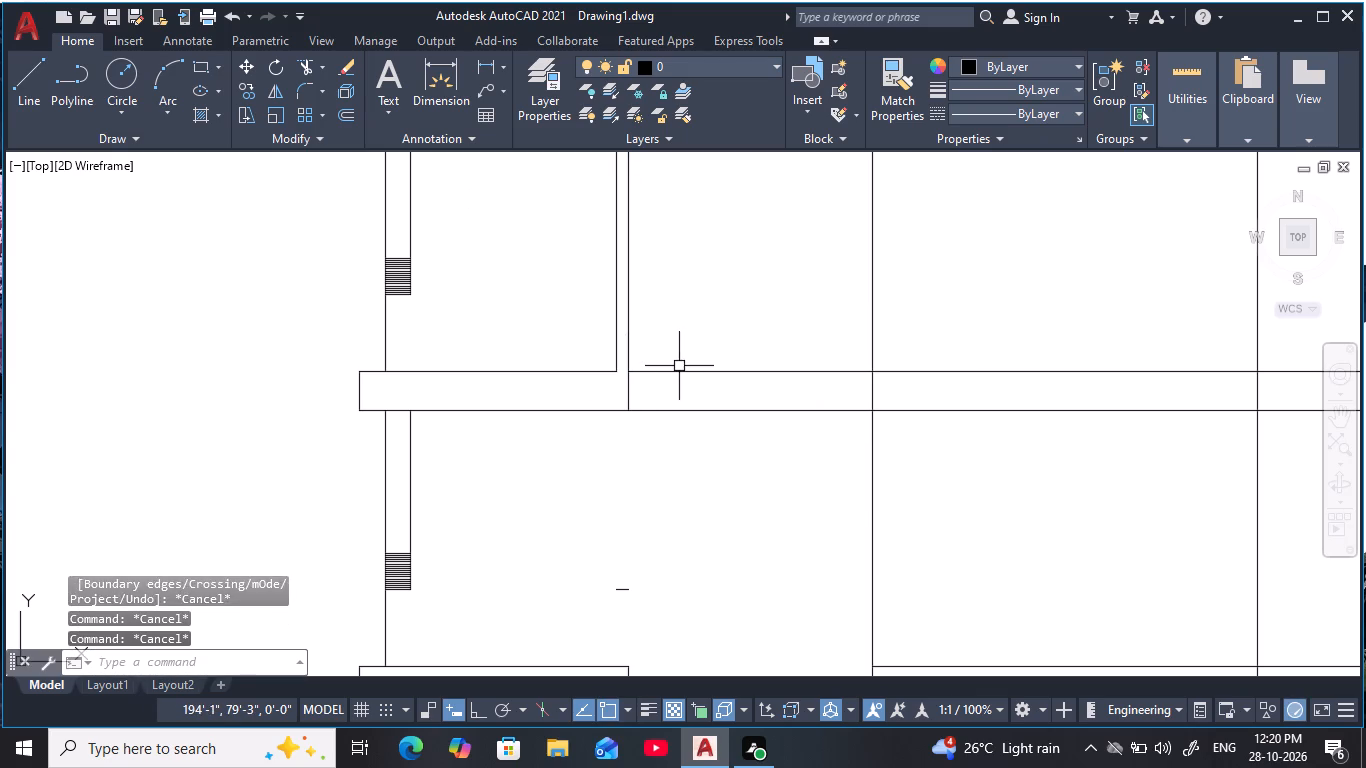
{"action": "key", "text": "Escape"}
Trim the strip lines below the top and third bays between the left rooms' right wall and the first interior column line.
{"action": "type", "text": "tr"}
{"action": "key", "text": "space"}
{"action": "left_click_drag", "start_coordinate": [695, 354], "coordinate": [707, 445]}
{"action": "scroll", "coordinate": [708, 441], "scroll_direction": "down", "scroll_amount": 2}
{"action": "middle_click_drag", "start_coordinate": [709, 441], "coordinate": [723, 488]}
{"action": "middle_click_drag", "start_coordinate": [724, 530], "coordinate": [726, 499]}
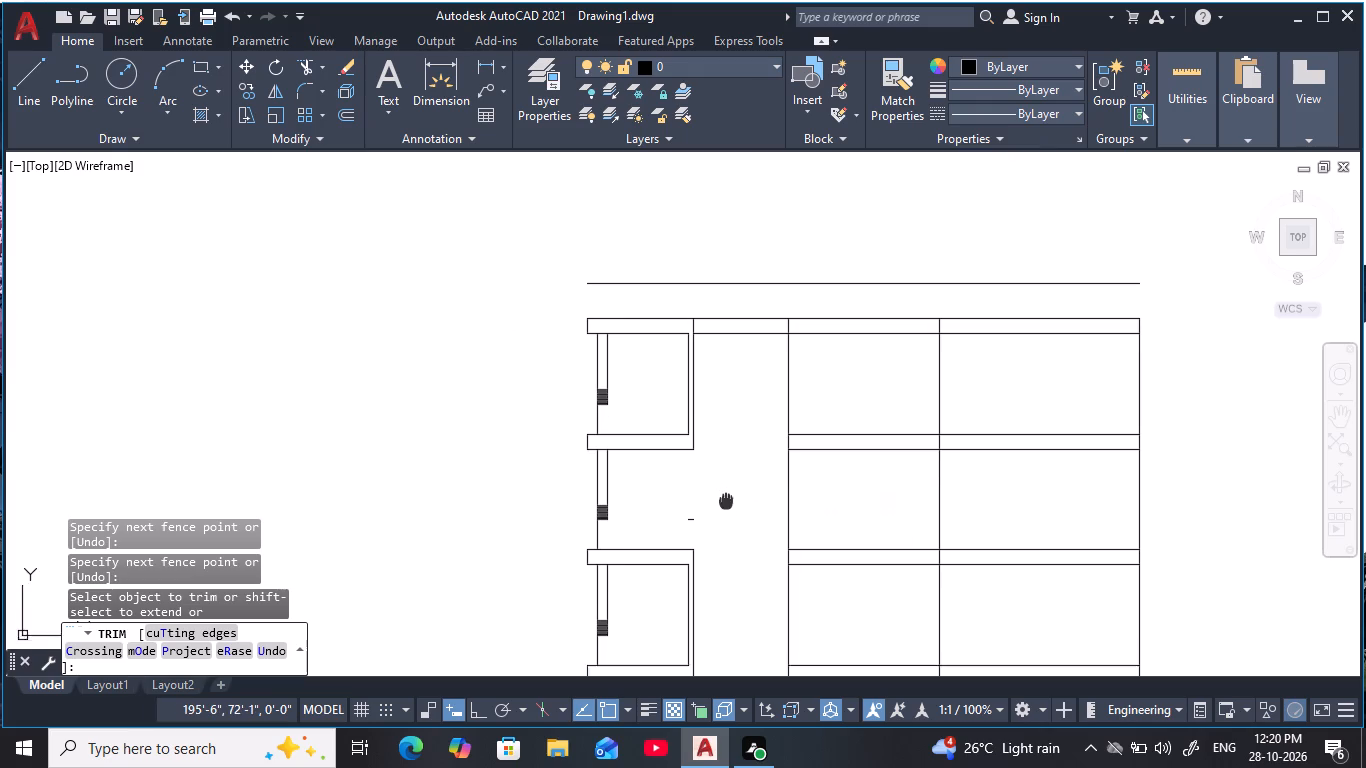
{"action": "middle_click_drag", "start_coordinate": [726, 499], "coordinate": [764, 316]}
{"action": "middle_click_drag", "start_coordinate": [775, 438], "coordinate": [716, 338]}
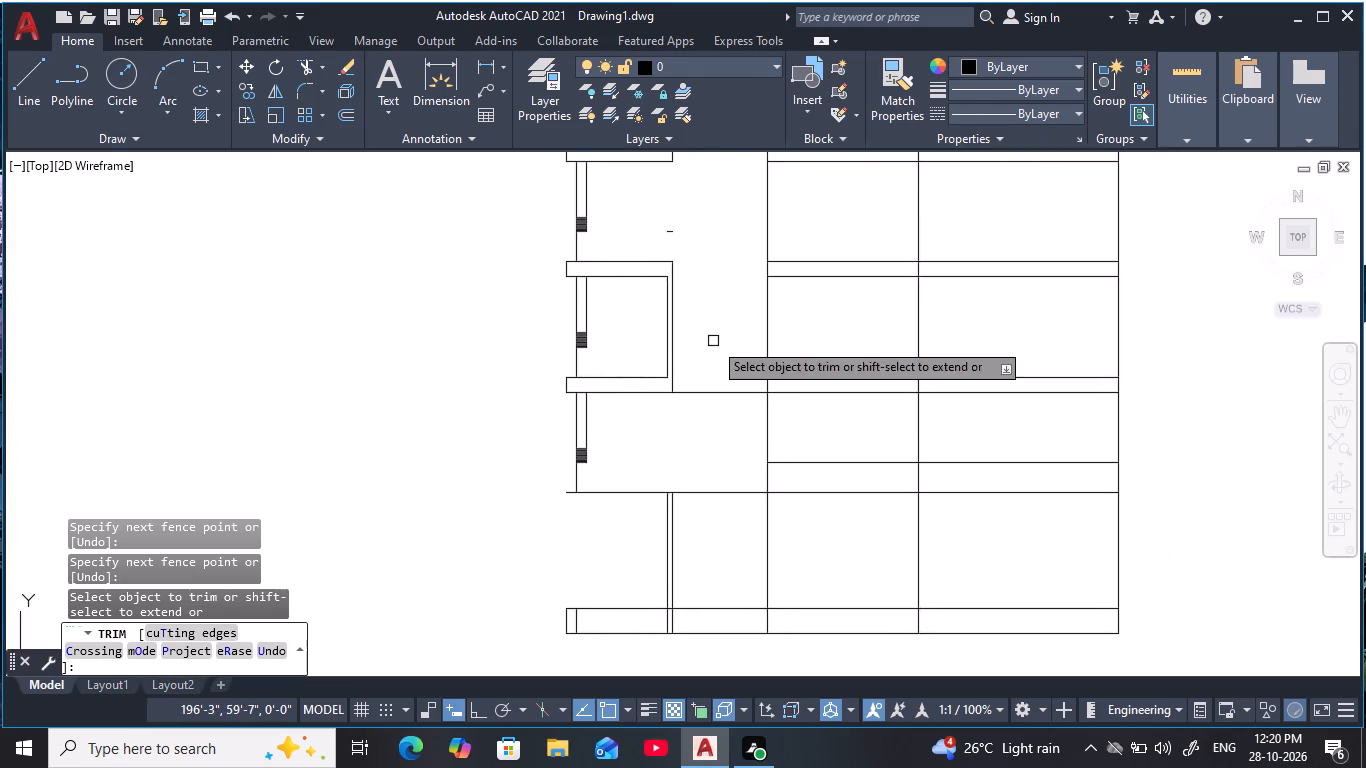
{"action": "middle_click_drag", "start_coordinate": [713, 341], "coordinate": [724, 398]}
{"action": "left_click_drag", "start_coordinate": [722, 428], "coordinate": [716, 466]}
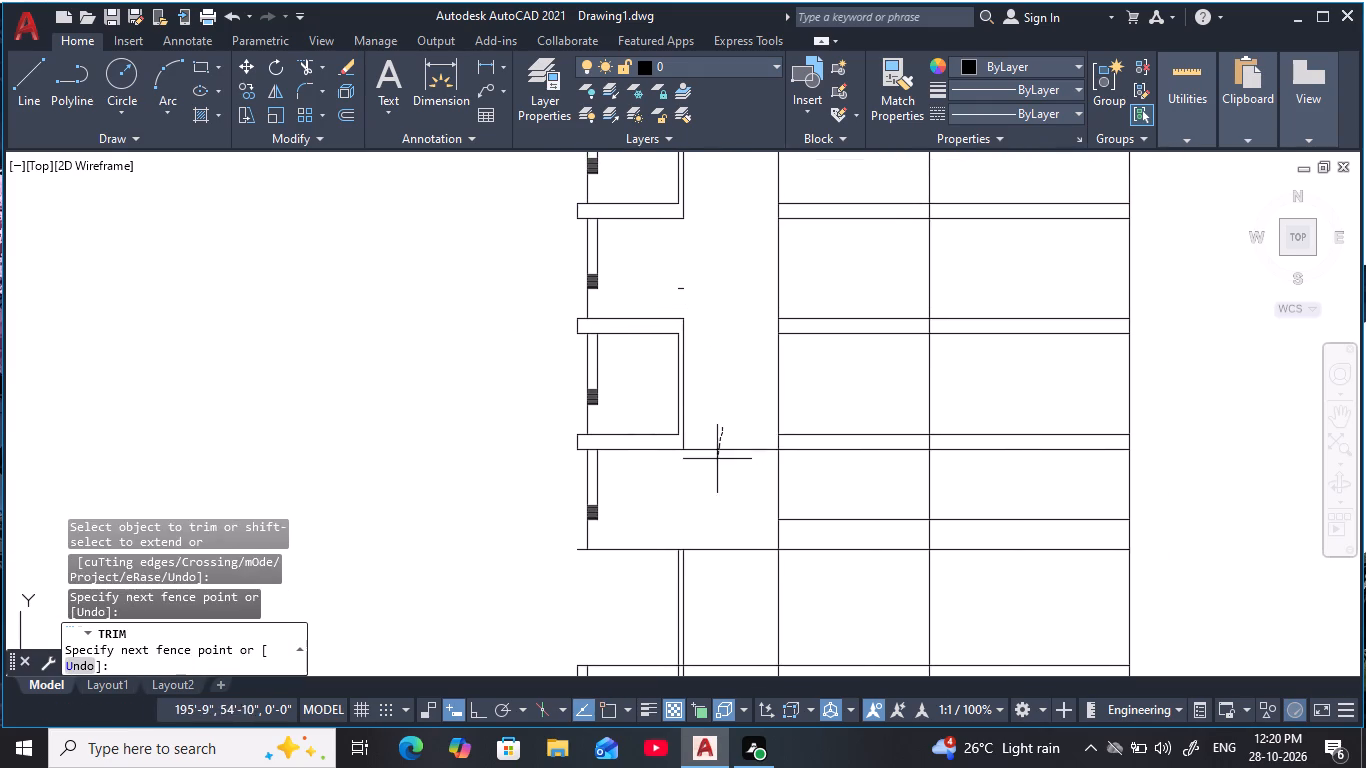
{"action": "left_click_drag", "start_coordinate": [716, 466], "coordinate": [713, 475]}
Review the trimmed plan from the top bays down to the bottom row, checking the remaining walls and strips.
{"action": "scroll", "coordinate": [730, 439], "scroll_direction": "down", "scroll_amount": 1}
{"action": "middle_click_drag", "start_coordinate": [727, 436], "coordinate": [723, 513]}
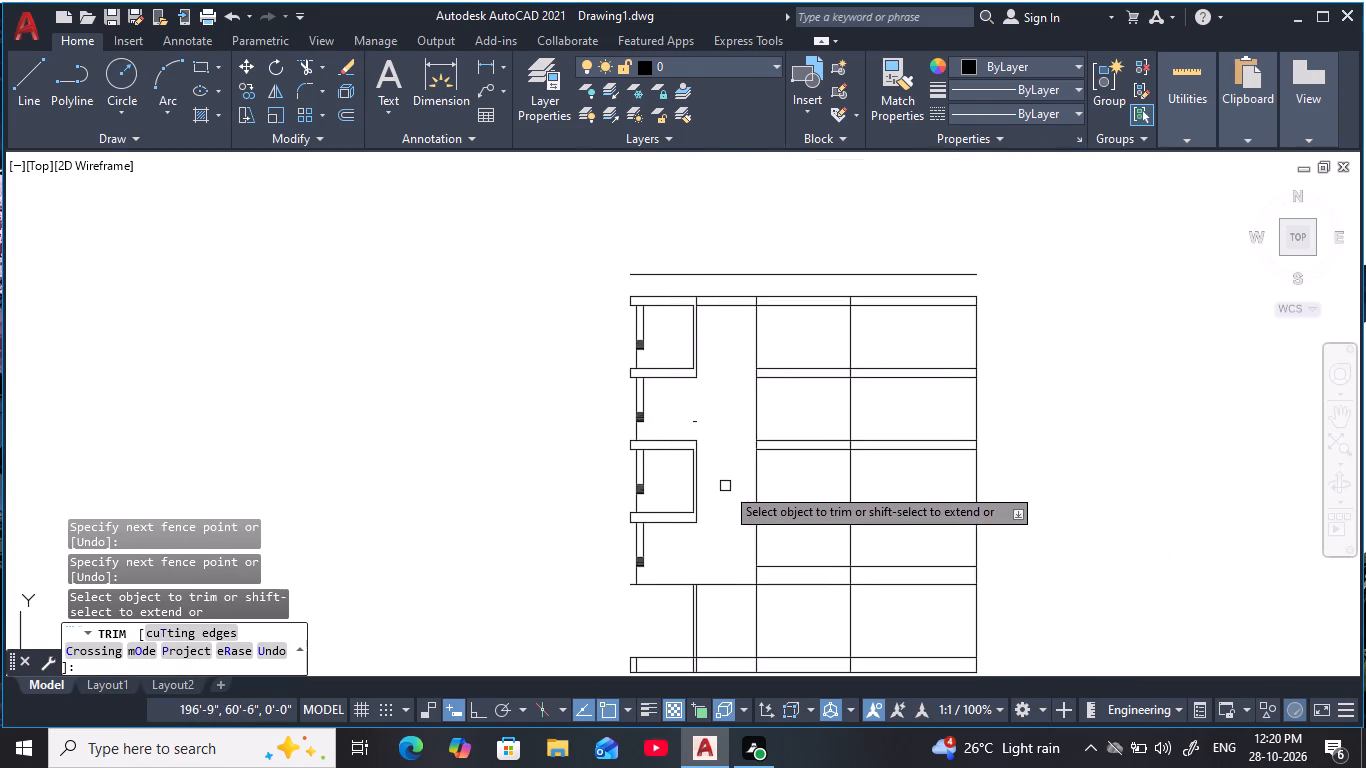
{"action": "middle_click_drag", "start_coordinate": [725, 486], "coordinate": [736, 292]}
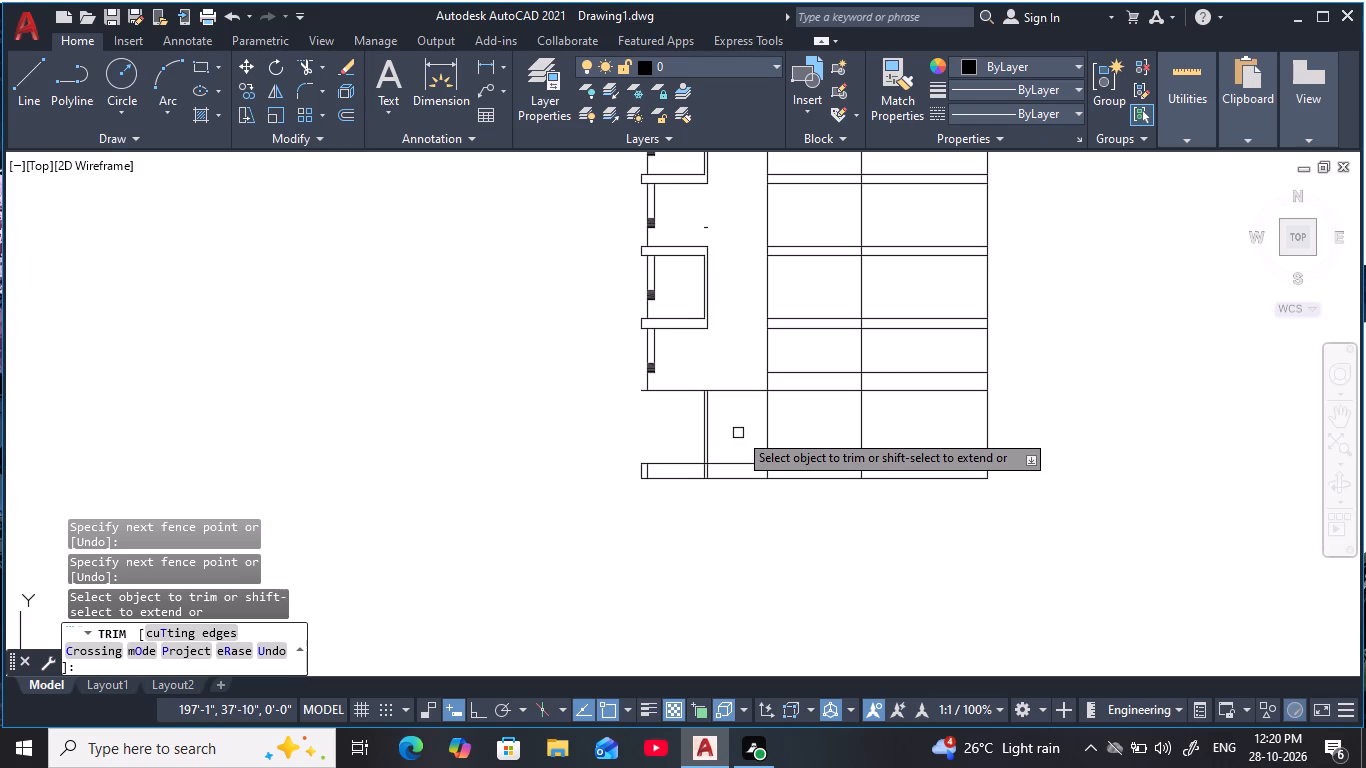
{"action": "scroll", "coordinate": [738, 432], "scroll_direction": "down", "scroll_amount": 2}
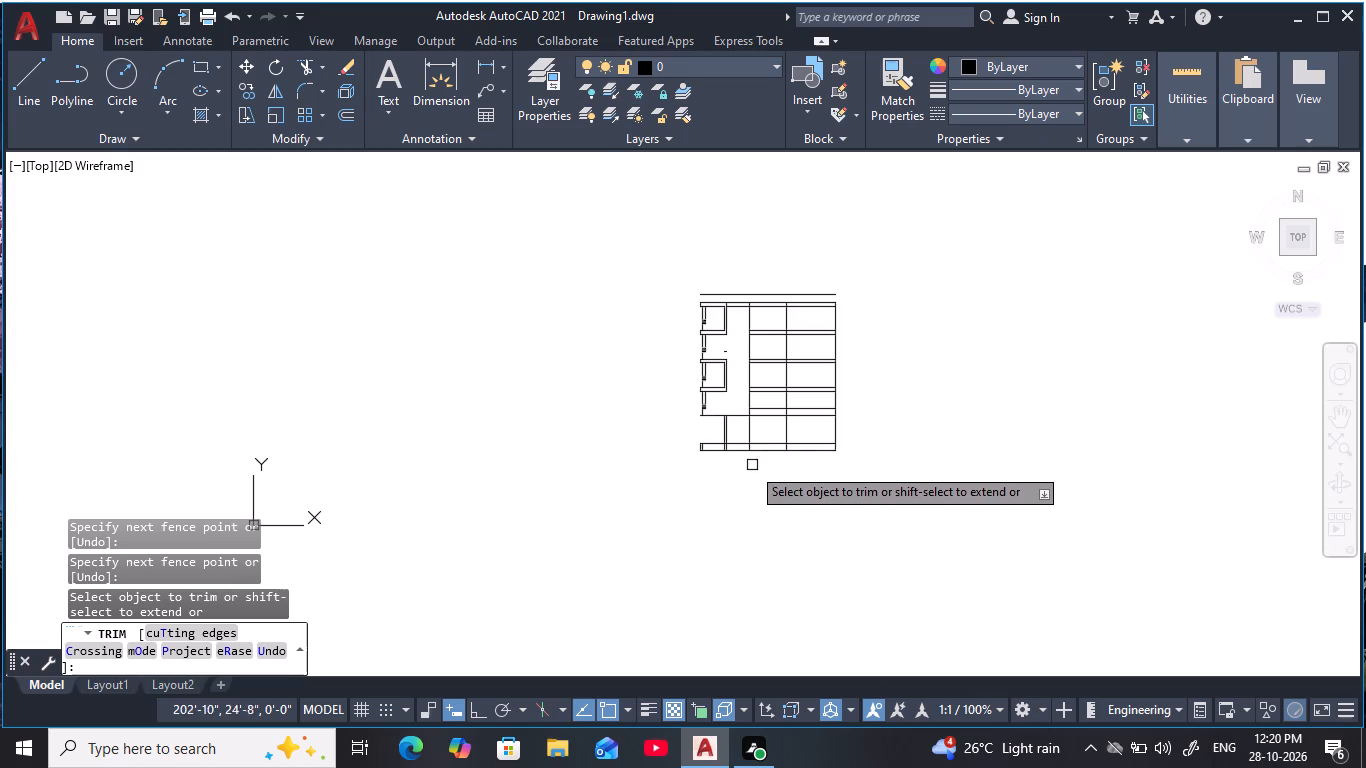
{"action": "scroll", "coordinate": [746, 472], "scroll_direction": "up", "scroll_amount": 2}
{"action": "middle_click_drag", "start_coordinate": [719, 457], "coordinate": [726, 551]}
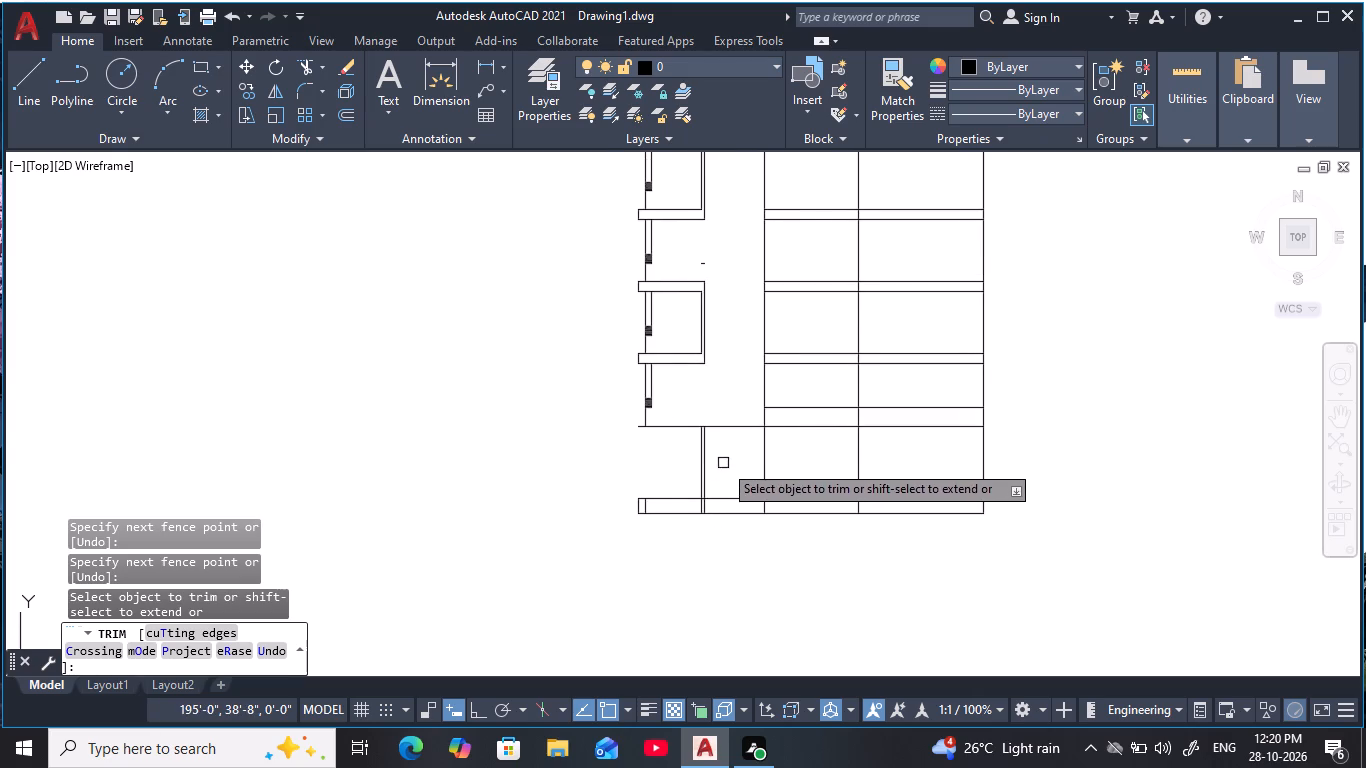
{"action": "middle_click_drag", "start_coordinate": [728, 468], "coordinate": [743, 591]}
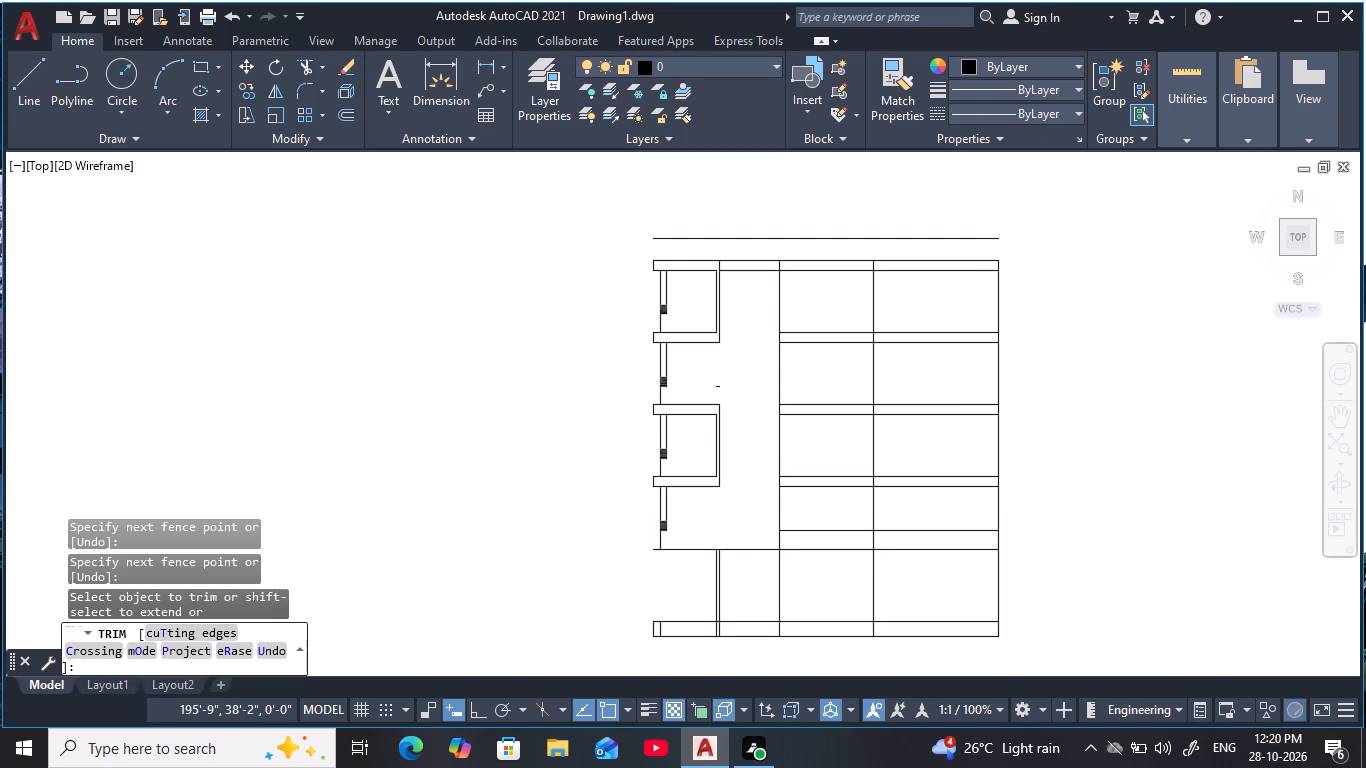
{"action": "scroll", "coordinate": [698, 354], "scroll_direction": "up", "scroll_amount": 2}
{"action": "middle_click_drag", "start_coordinate": [696, 363], "coordinate": [731, 446]}
{"action": "scroll", "coordinate": [731, 446], "scroll_direction": "down", "scroll_amount": 1}
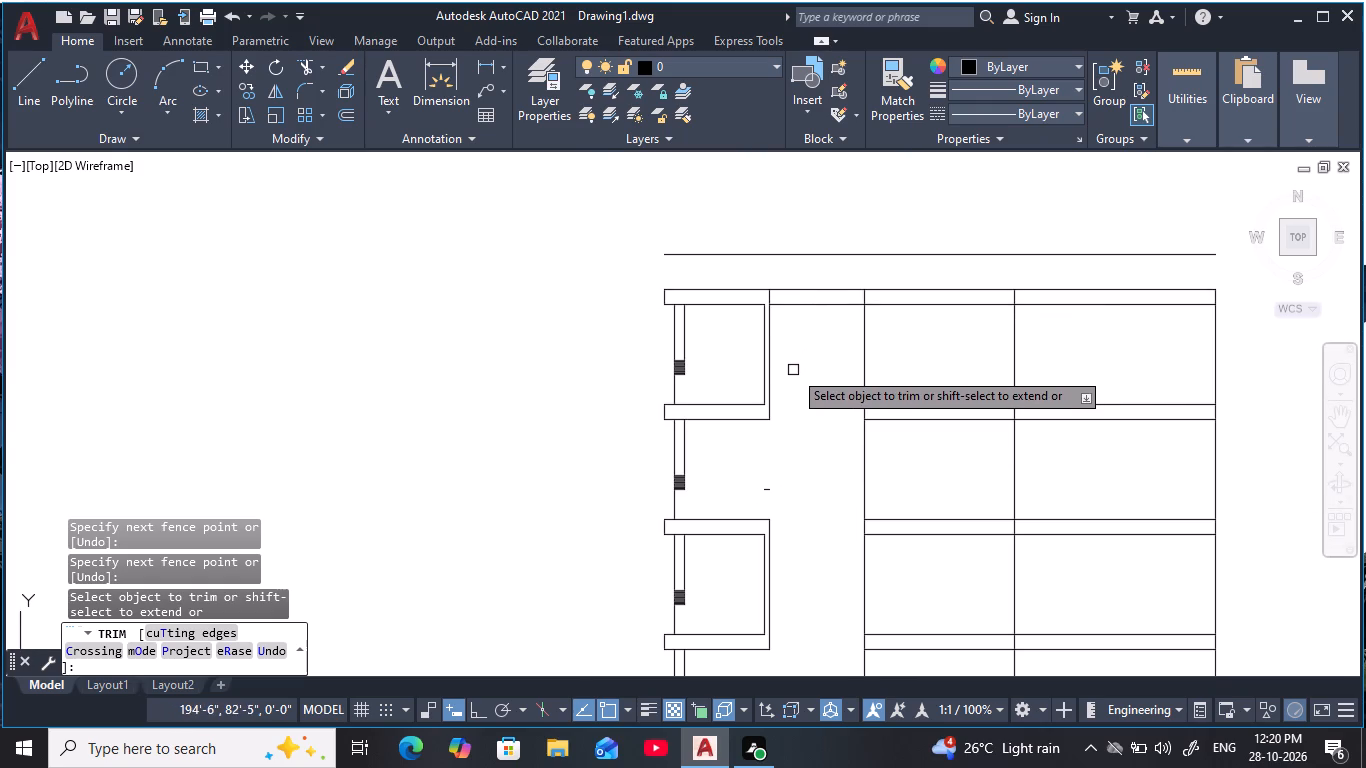
{"action": "middle_click_drag", "start_coordinate": [806, 352], "coordinate": [806, 385]}
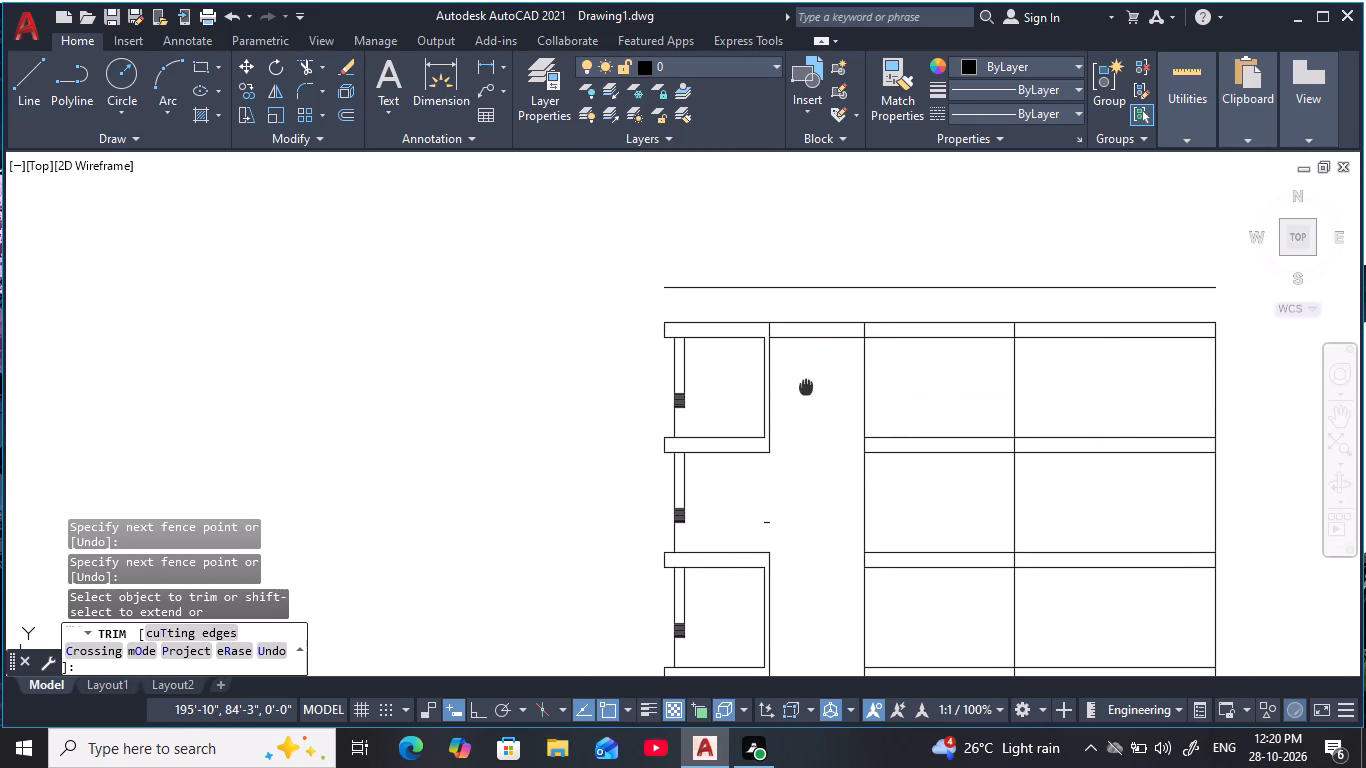
{"action": "middle_click_drag", "start_coordinate": [806, 385], "coordinate": [808, 387]}
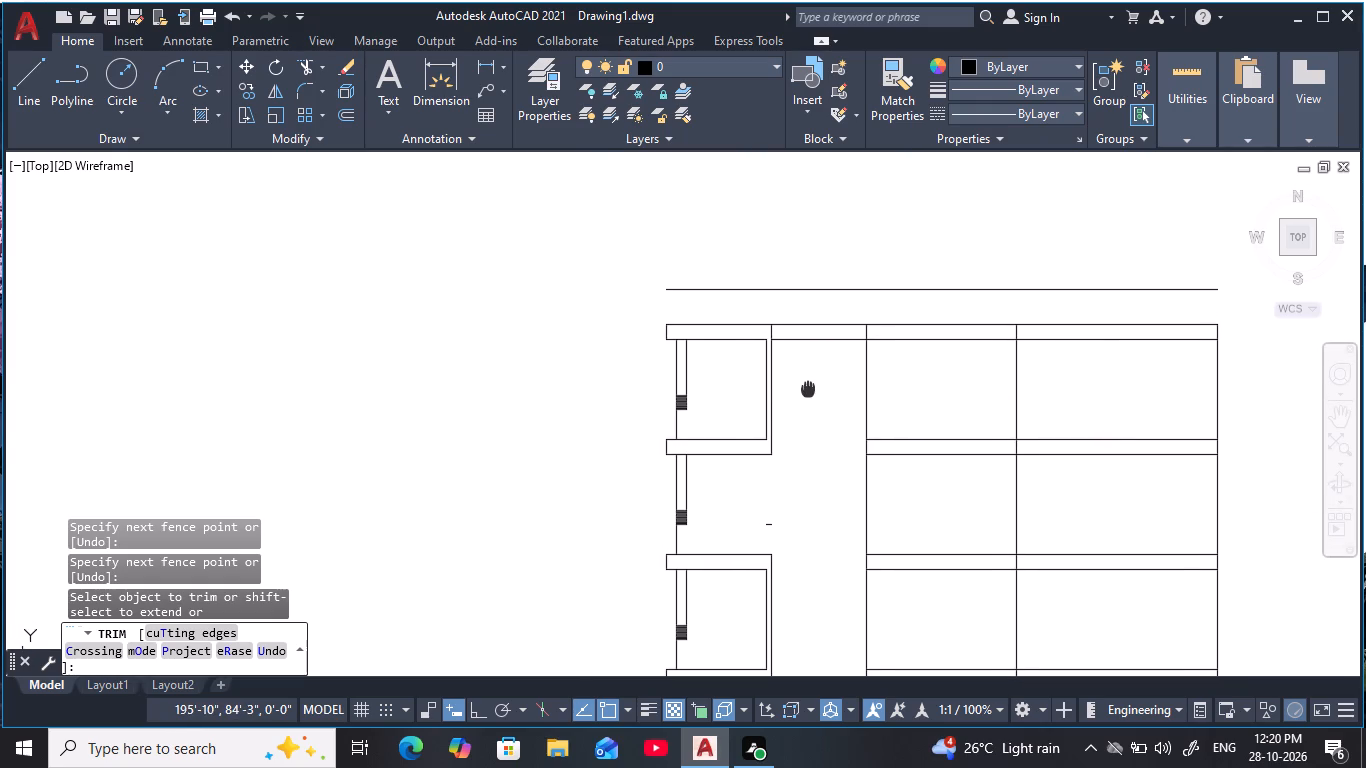
{"action": "middle_click_drag", "start_coordinate": [808, 387], "coordinate": [809, 387]}
{"action": "key", "text": "Escape"}
{"action": "key", "text": "Escape"}
{"action": "key", "text": "Escape"}
{"action": "key", "text": "Escape"}
{"action": "key", "text": "Escape"}
{"action": "key", "text": "Escape"}
{"action": "key", "text": "Escape"}
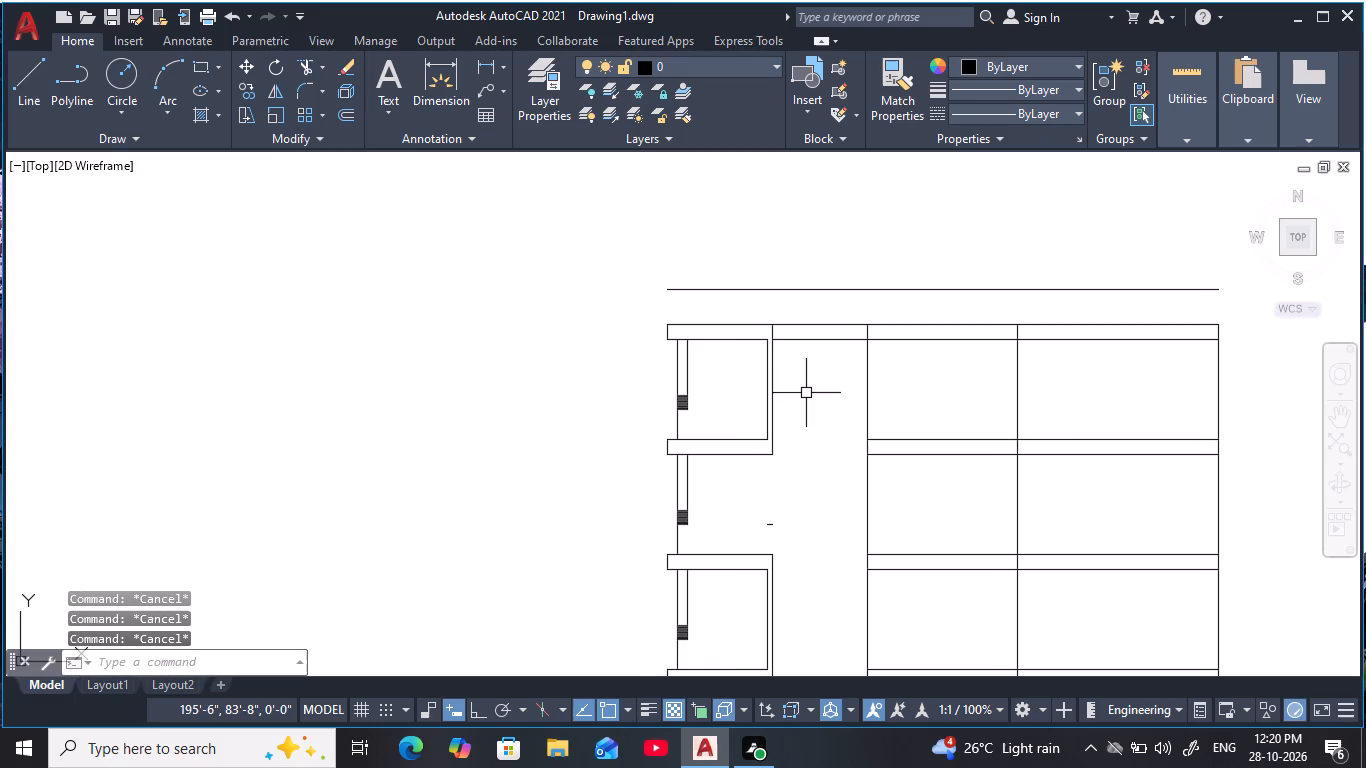
{"action": "middle_click_drag", "start_coordinate": [806, 393], "coordinate": [724, 237]}
{"action": "key", "text": "Escape"}
{"action": "key", "text": "Escape"}
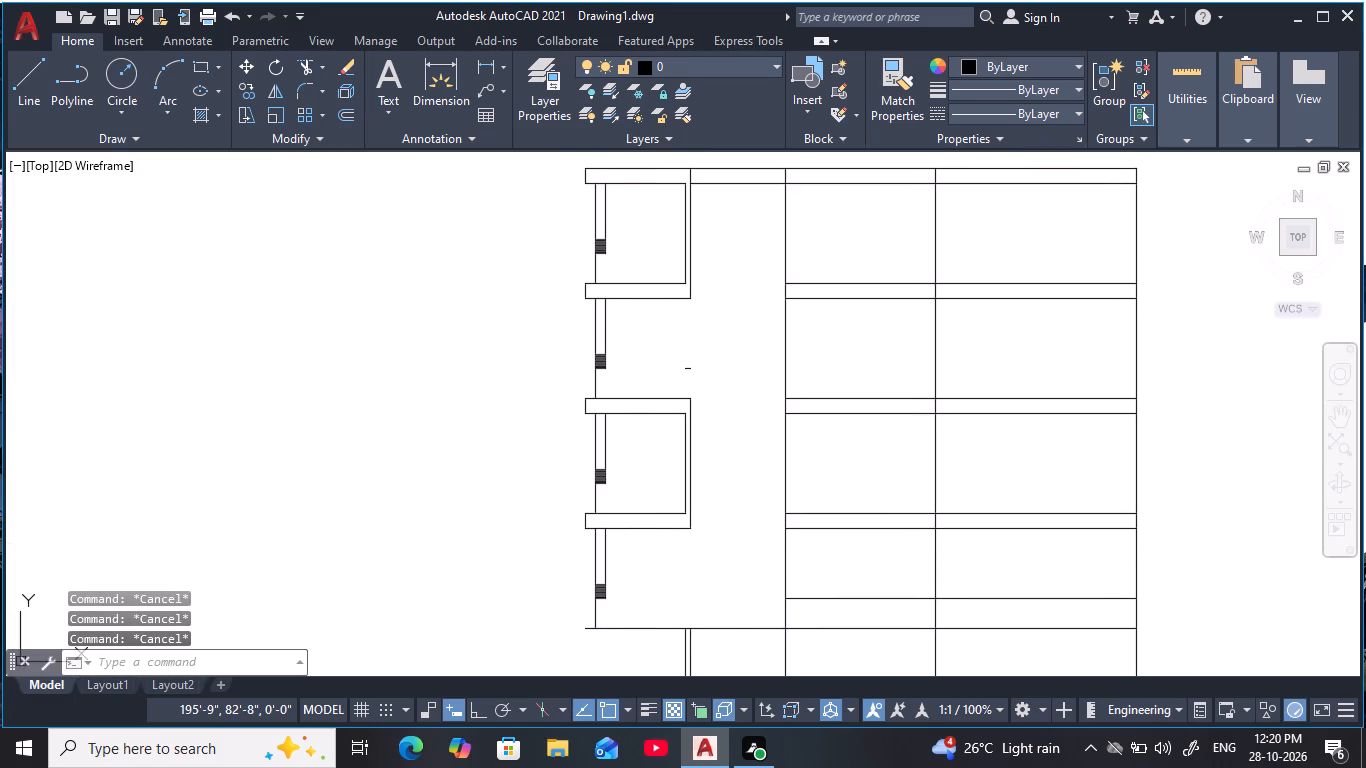
{"action": "key", "text": "Escape"}
{"action": "key", "text": "Escape"}
{"action": "key", "text": "Escape"}
{"action": "key", "text": "Escape"}
{"action": "key", "text": "Escape"}
{"action": "key", "text": "Escape"}
{"action": "key", "text": "Escape"}
{"action": "key", "text": "Escape"}
{"action": "key", "text": "Escape"}
{"action": "key", "text": "Escape"}
{"action": "key", "text": "Escape"}
{"action": "key", "text": "Escape"}
{"action": "key", "text": "Escape"}
{"action": "key", "text": "Escape"}
{"action": "key", "text": "Escape"}
{"action": "key", "text": "Escape"}
{"action": "key", "text": "Escape"}
{"action": "key", "text": "Escape"}
{"action": "key", "text": "Escape"}
{"action": "key", "text": "Escape"}
{"action": "key", "text": "Escape"}
{"action": "key", "text": "Escape"}
{"action": "key", "text": "Escape"}
{"action": "key", "text": "Escape"}
{"action": "key", "text": "Escape"}
{"action": "key", "text": "Escape"}
{"action": "key", "text": "Escape"}
Offset the inner line of the topmost left room's right wall 4' into the room.
{"action": "middle_click_drag", "start_coordinate": [729, 271], "coordinate": [745, 346]}
{"action": "scroll", "coordinate": [673, 285], "scroll_direction": "up", "scroll_amount": 2}
{"action": "middle_click_drag", "start_coordinate": [673, 285], "coordinate": [684, 270]}
{"action": "scroll", "coordinate": [693, 238], "scroll_direction": "down", "scroll_amount": 1}
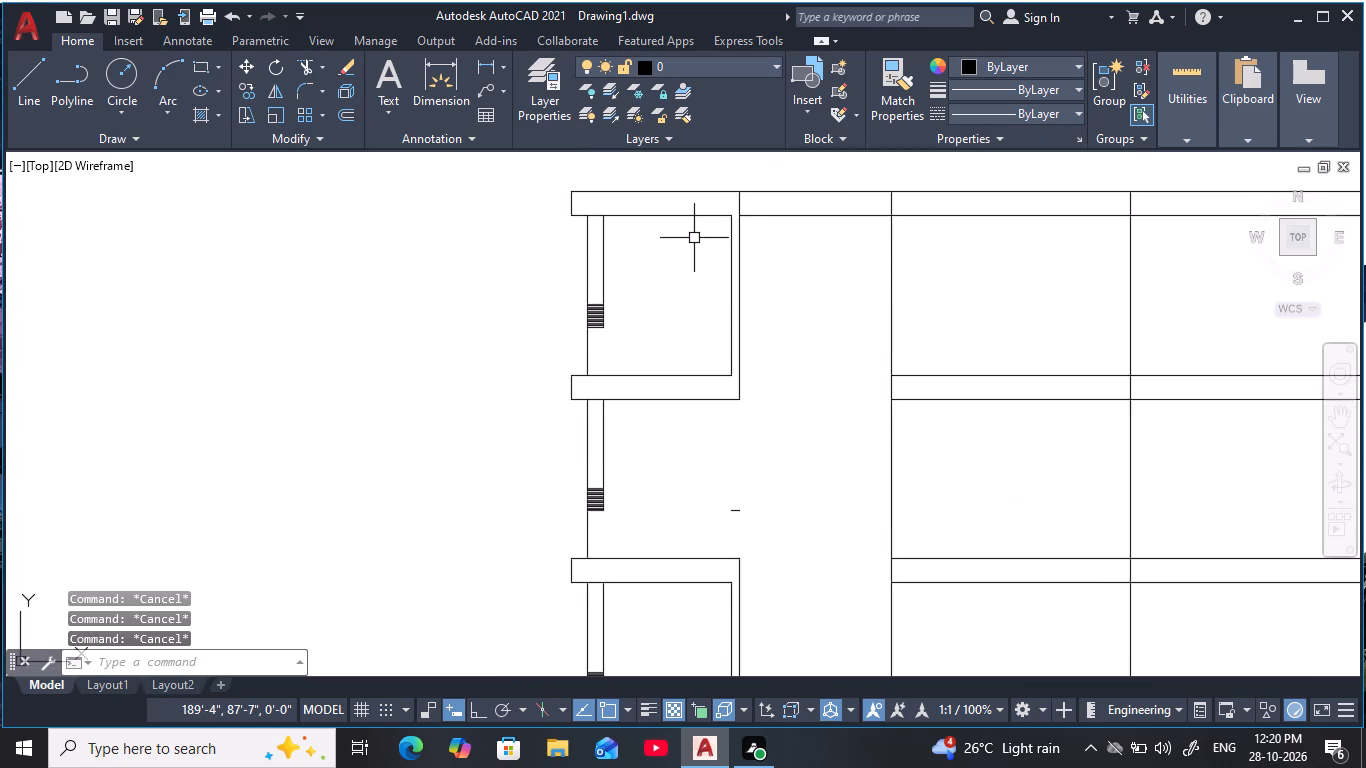
{"action": "middle_click_drag", "start_coordinate": [695, 240], "coordinate": [720, 319]}
{"action": "key", "text": "Escape"}
{"action": "key", "text": "Escape"}
{"action": "scroll", "coordinate": [715, 318], "scroll_direction": "up", "scroll_amount": 1}
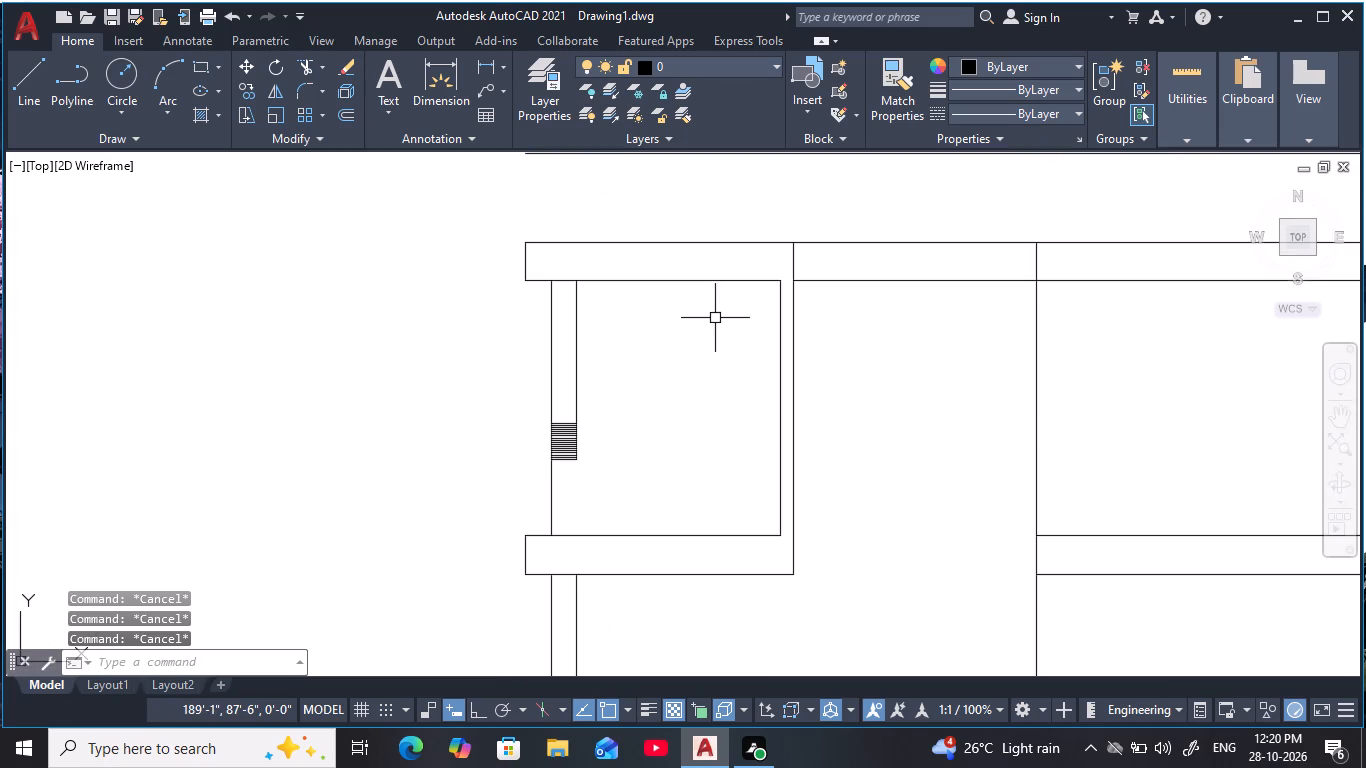
{"action": "middle_click", "coordinate": [715, 318]}
{"action": "key", "text": "Escape"}
{"action": "key", "text": "Escape"}
{"action": "key", "text": "o"}
{"action": "key", "text": "space"}
{"action": "key", "text": "4"}
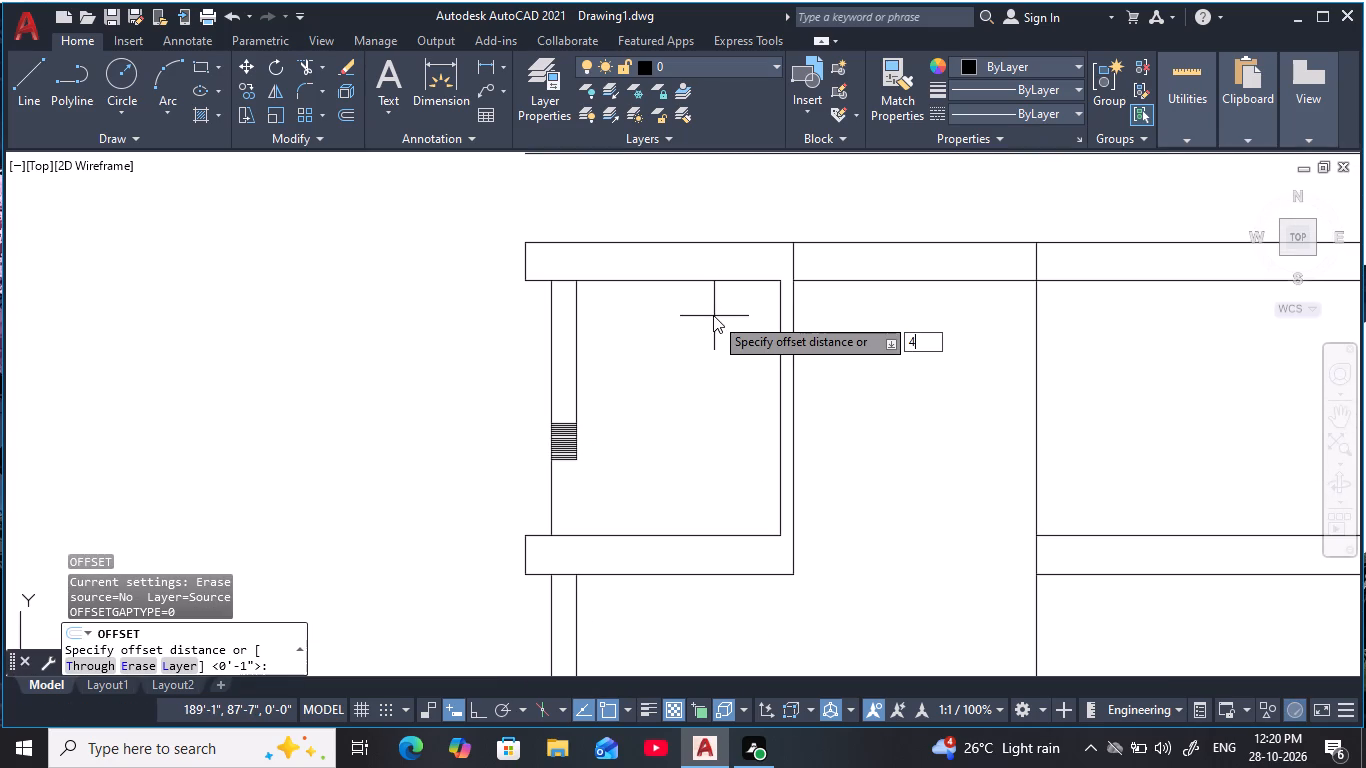
{"action": "key", "text": "apostrophe"}
{"action": "key", "text": "space"}
{"action": "left_click", "coordinate": [778, 344]}
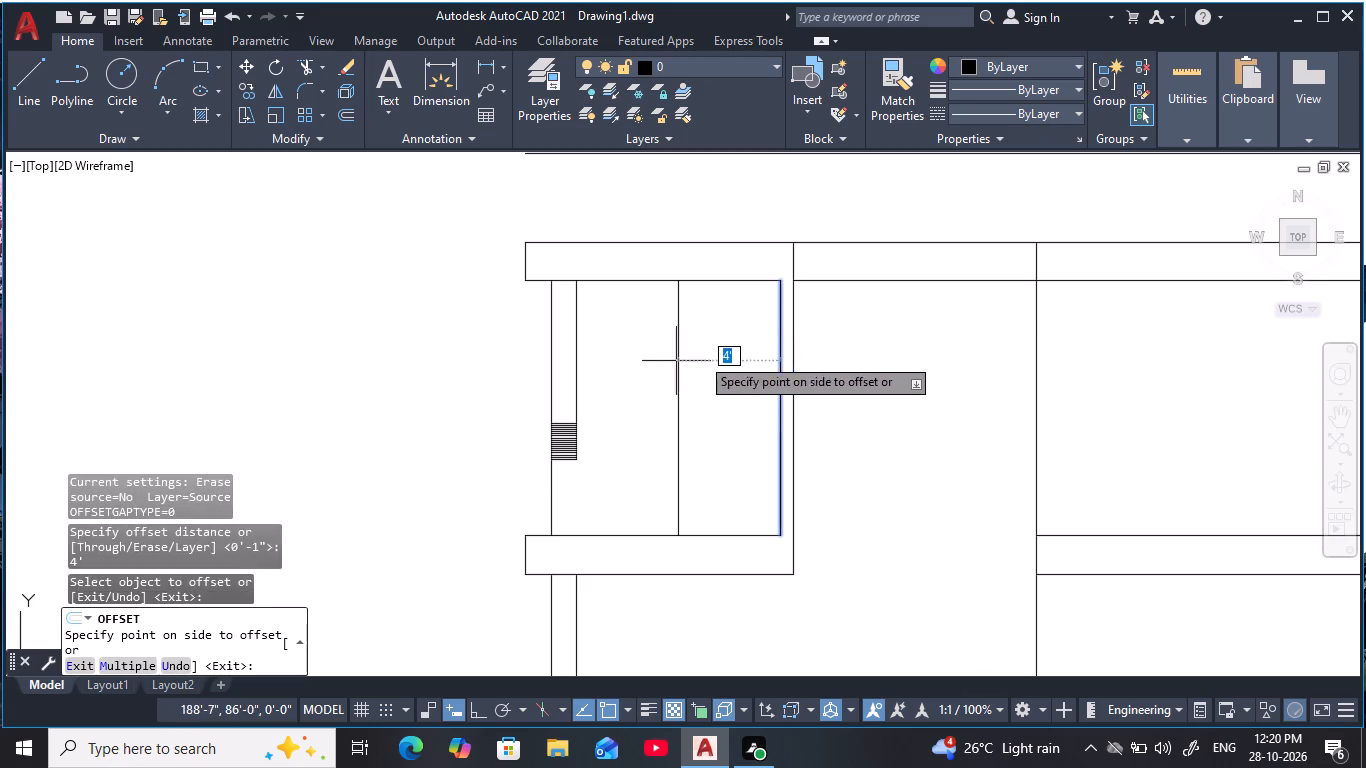
{"action": "left_click", "coordinate": [636, 364]}
{"action": "key", "text": "Escape"}
{"action": "key", "text": "Escape"}
{"action": "key", "text": "Escape"}
{"action": "key", "text": "Escape"}
{"action": "key", "text": "Escape"}
{"action": "key", "text": "Escape"}
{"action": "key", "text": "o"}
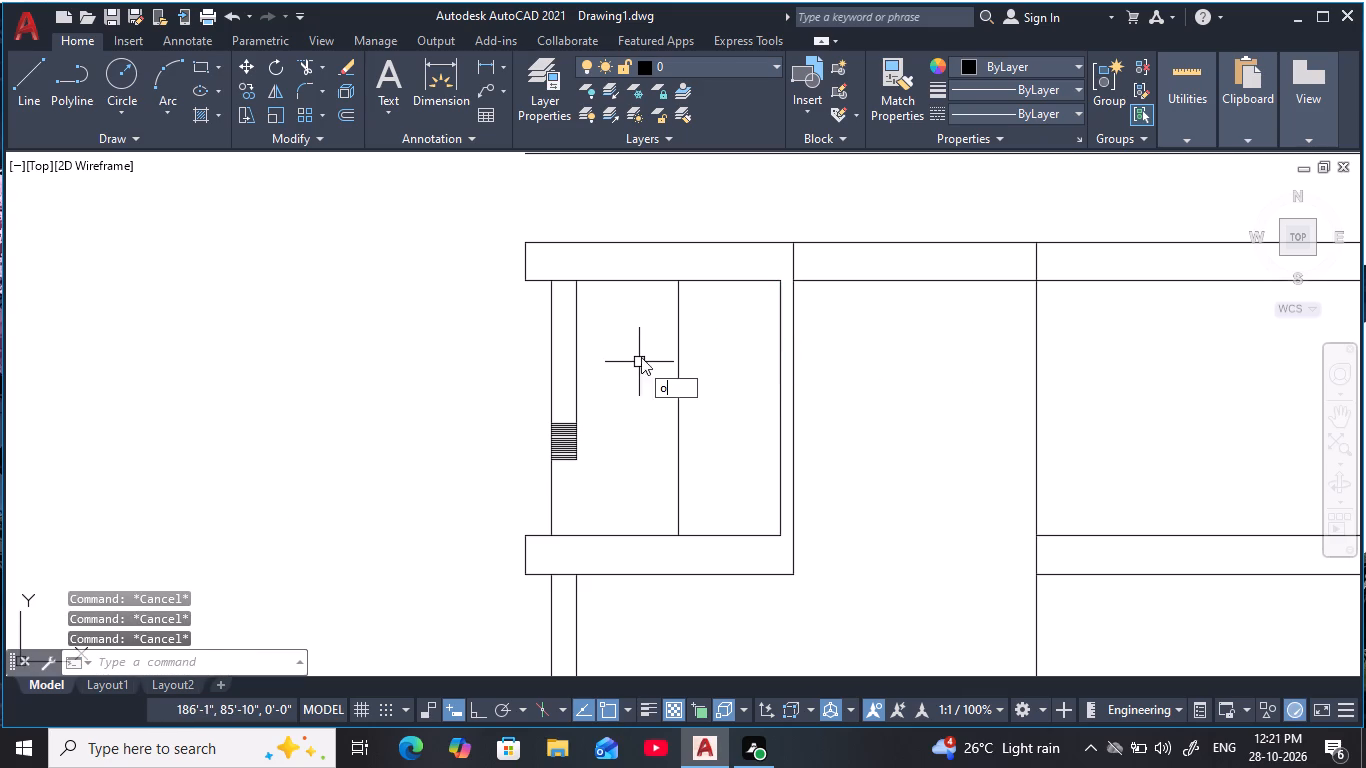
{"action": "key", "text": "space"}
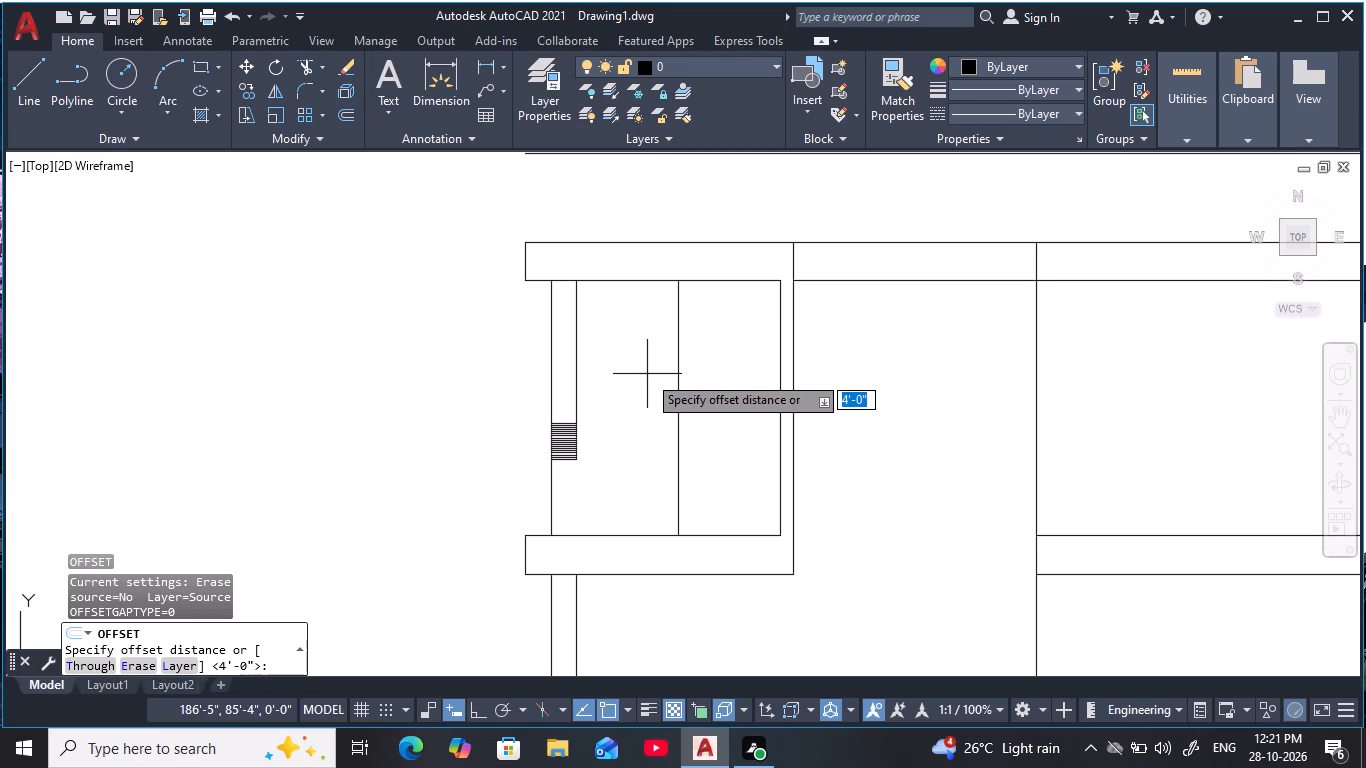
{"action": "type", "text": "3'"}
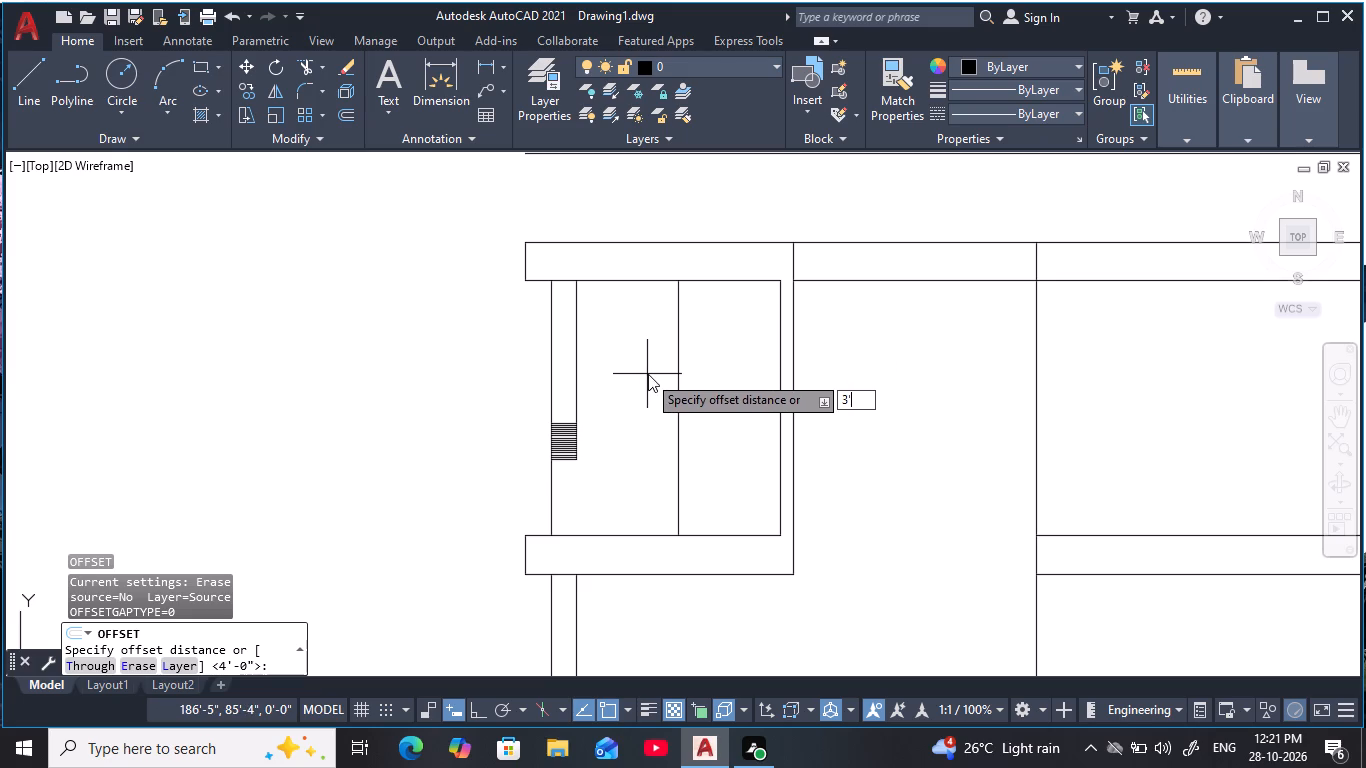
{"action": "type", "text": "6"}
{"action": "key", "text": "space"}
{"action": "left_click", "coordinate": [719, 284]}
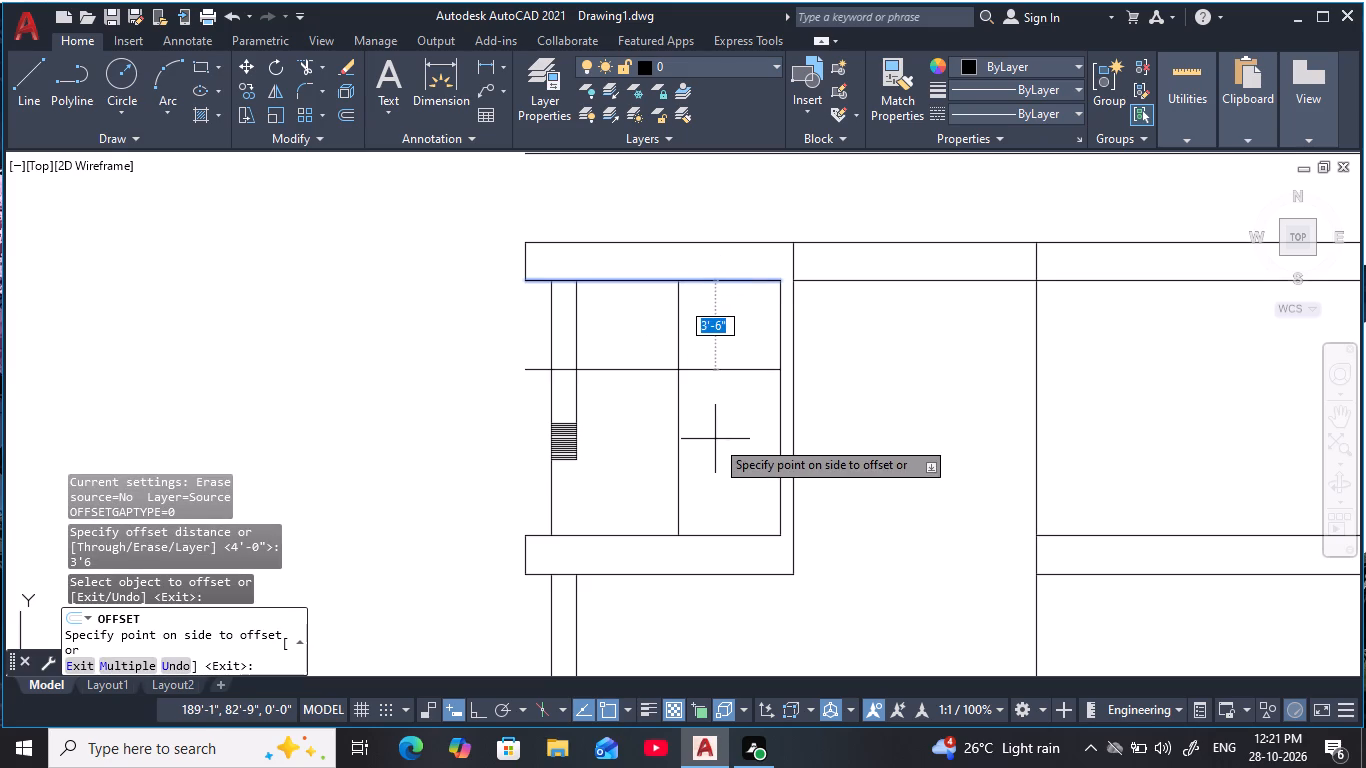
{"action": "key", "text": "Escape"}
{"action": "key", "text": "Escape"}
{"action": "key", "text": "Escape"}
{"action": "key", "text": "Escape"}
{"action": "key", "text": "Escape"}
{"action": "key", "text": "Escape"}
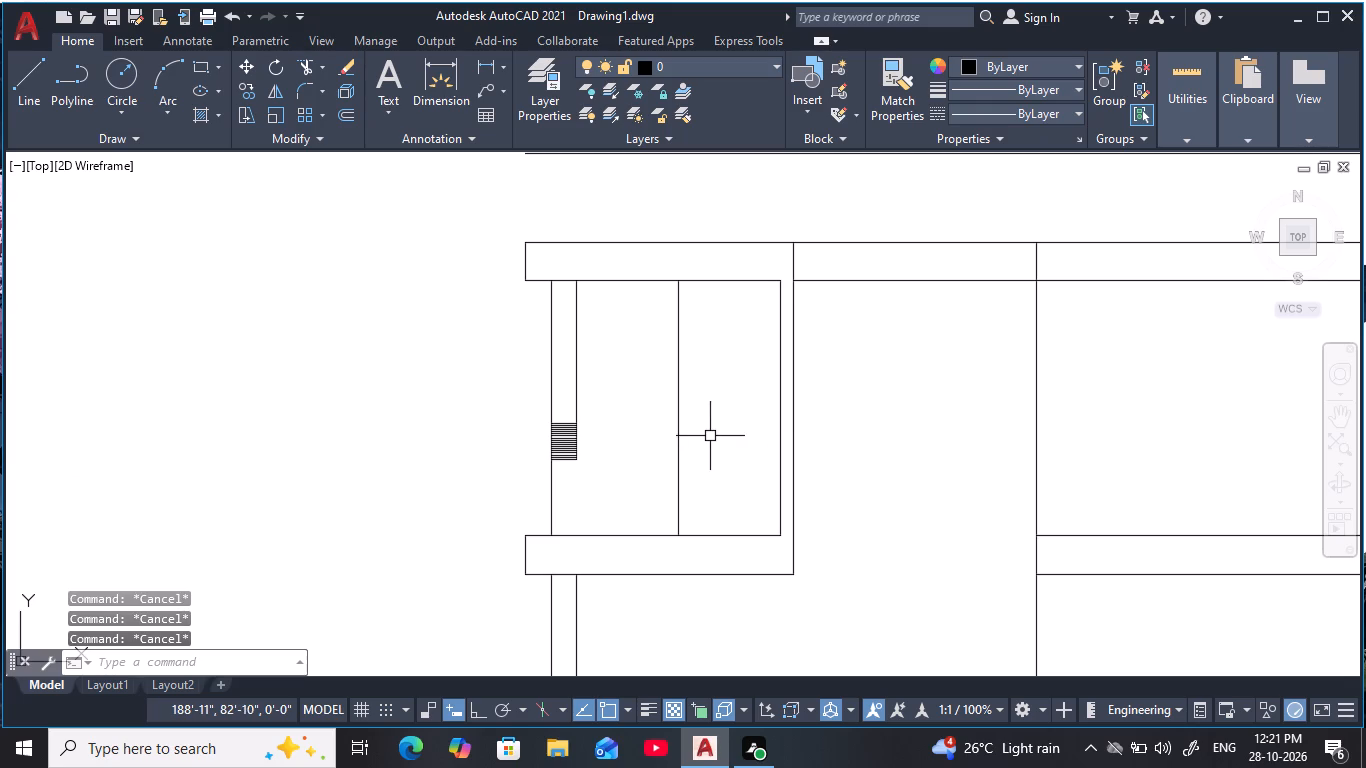
Offset the inner line of the topmost left room's top wall 5' down into the room.
{"action": "type", "text": "o"}
{"action": "key", "text": "space"}
{"action": "type", "text": "5'"}
{"action": "key", "text": "space"}
{"action": "left_click", "coordinate": [735, 280]}
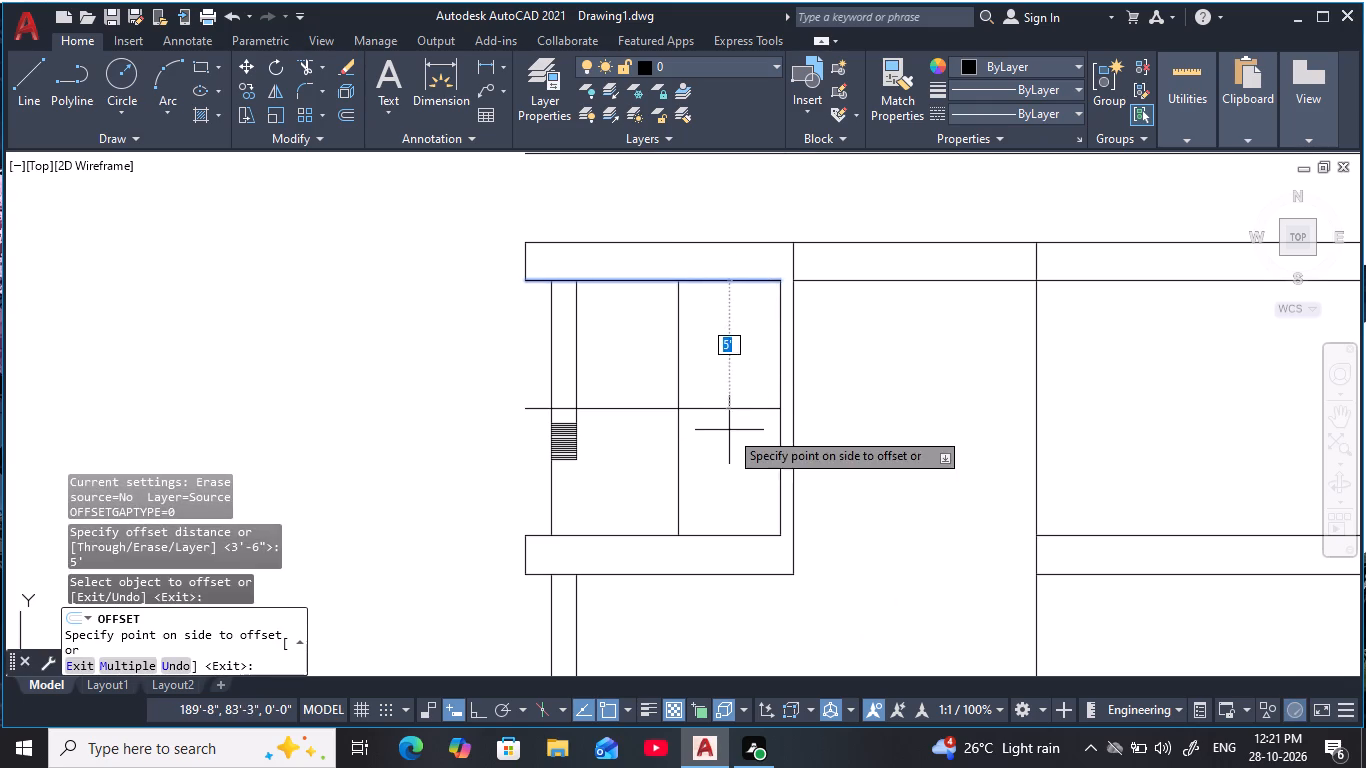
{"action": "left_click", "coordinate": [725, 450]}
{"action": "key", "text": "Escape"}
{"action": "key", "text": "Escape"}
{"action": "key", "text": "Escape"}
{"action": "key", "text": "Escape"}
{"action": "key", "text": "Escape"}
Trim the two offset lines to leave a 4' by 5' rectangle in the room's upper-right corner.
{"action": "key", "text": "t"}
{"action": "type", "text": "r"}
{"action": "key", "text": "space"}
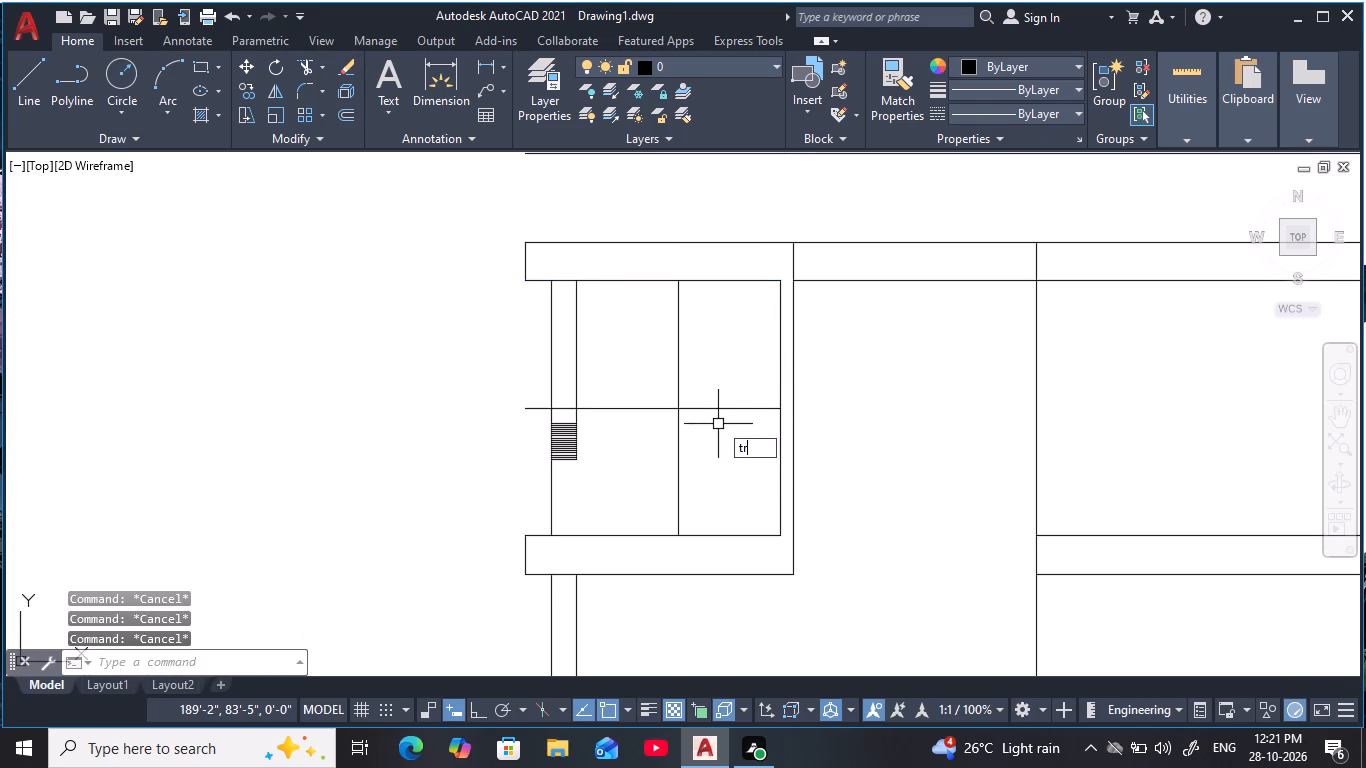
{"action": "left_click_drag", "start_coordinate": [641, 419], "coordinate": [638, 395]}
{"action": "scroll", "coordinate": [571, 415], "scroll_direction": "up", "scroll_amount": 2}
{"action": "left_click", "coordinate": [561, 402]}
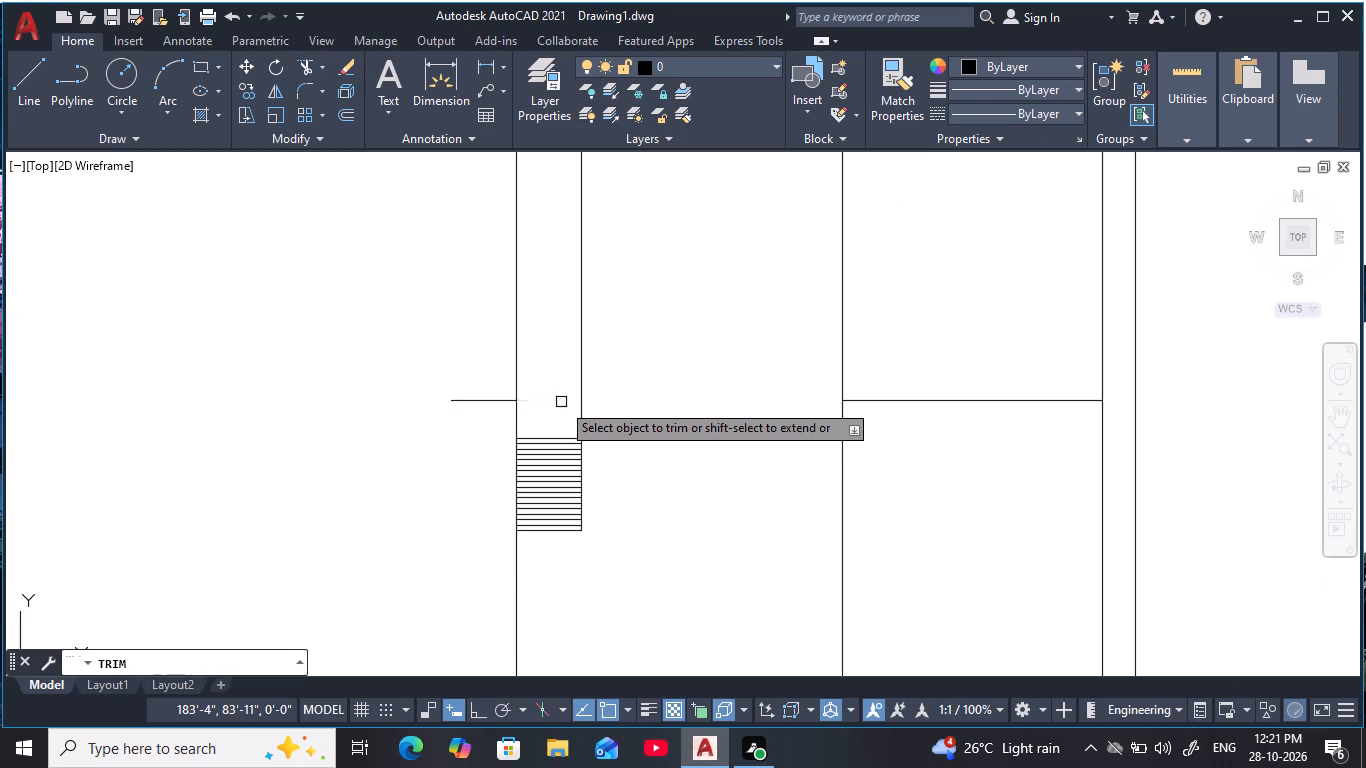
{"action": "left_click", "coordinate": [482, 403]}
{"action": "left_click_drag", "start_coordinate": [900, 516], "coordinate": [797, 532]}
{"action": "scroll", "coordinate": [803, 457], "scroll_direction": "down", "scroll_amount": 1}
{"action": "middle_click_drag", "start_coordinate": [793, 483], "coordinate": [777, 502]}
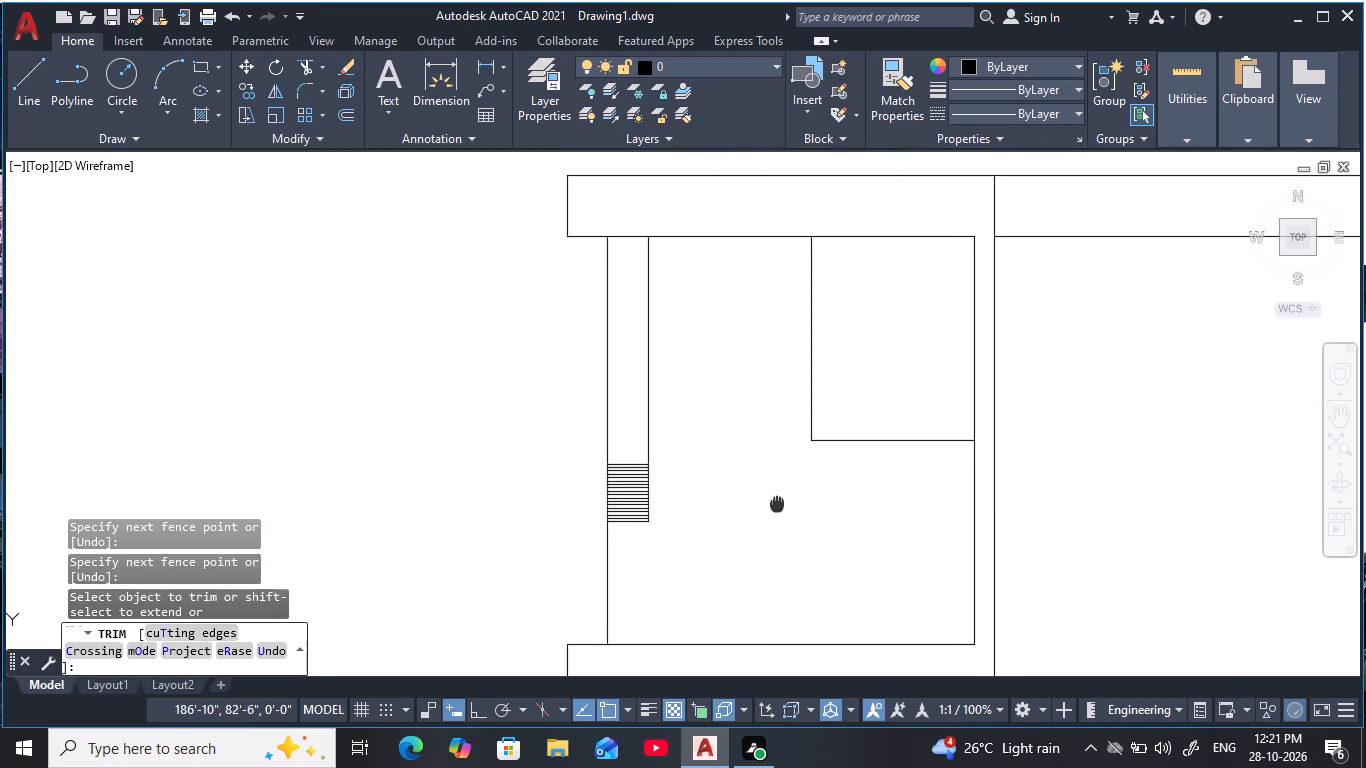
{"action": "middle_click_drag", "start_coordinate": [777, 502], "coordinate": [773, 501]}
{"action": "key", "text": "Escape"}
{"action": "key", "text": "Escape"}
{"action": "middle_click_drag", "start_coordinate": [857, 398], "coordinate": [793, 473]}
{"action": "key", "text": "Escape"}
{"action": "key", "text": "Escape"}
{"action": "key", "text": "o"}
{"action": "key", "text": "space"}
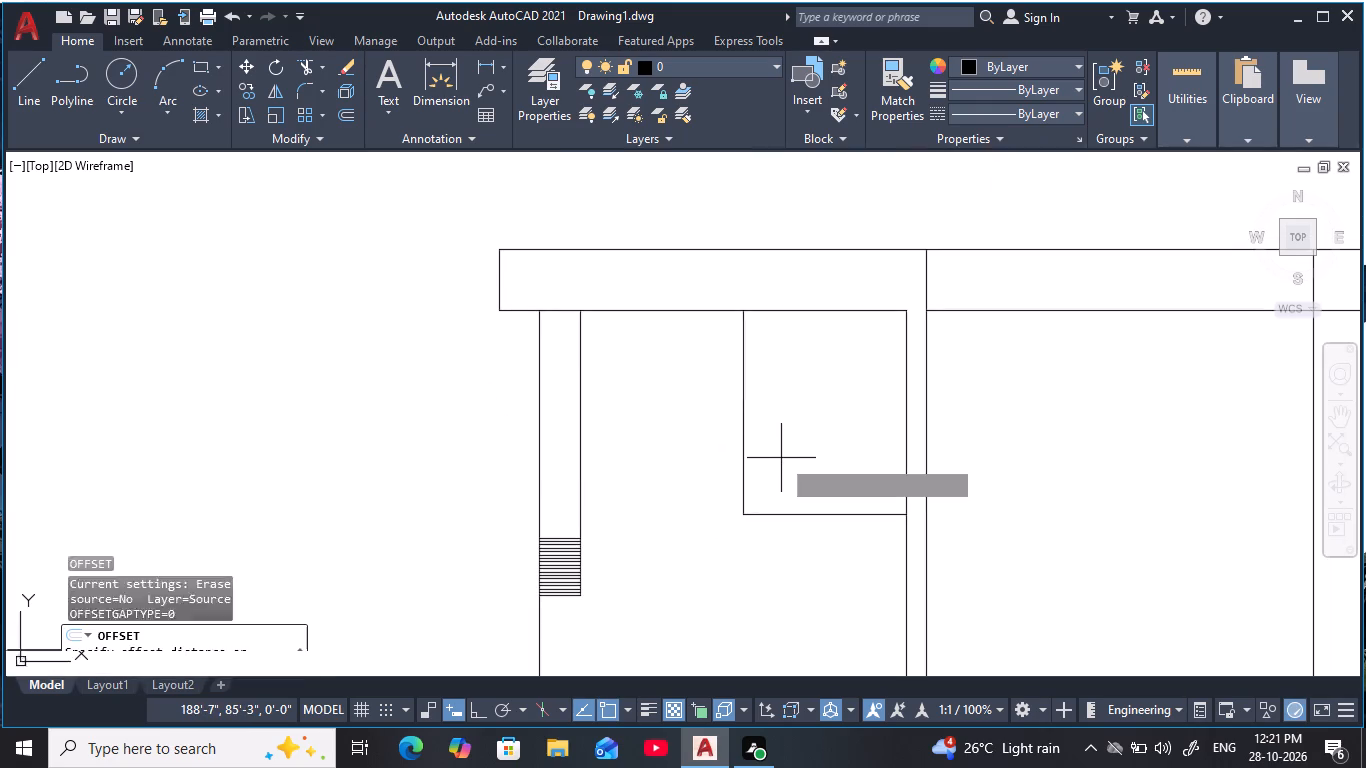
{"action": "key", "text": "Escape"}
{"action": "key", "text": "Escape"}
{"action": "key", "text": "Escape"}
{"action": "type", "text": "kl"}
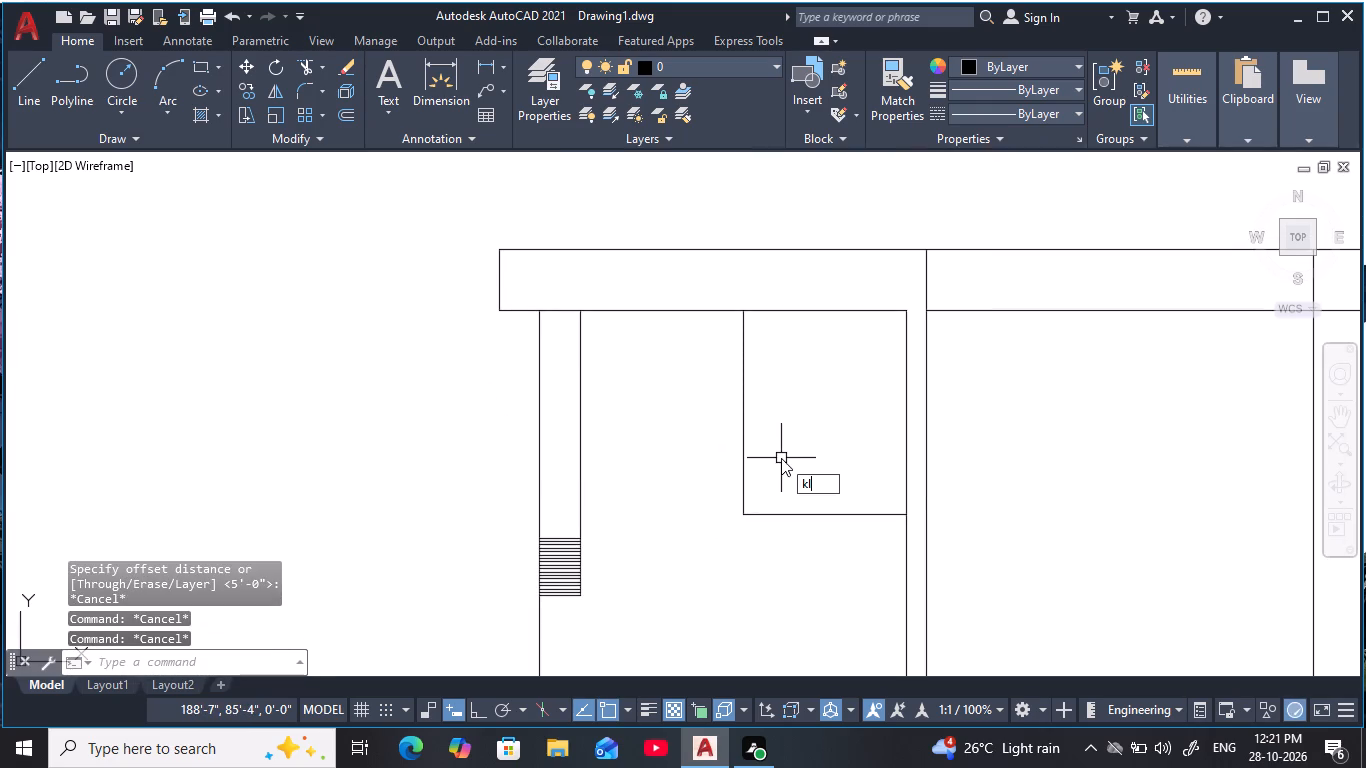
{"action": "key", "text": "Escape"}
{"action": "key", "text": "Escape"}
Draw a vertical centre line from the midpoint of the rectangle's bottom edge up to the top wall.
{"action": "key", "text": "l"}
{"action": "key", "text": "space"}
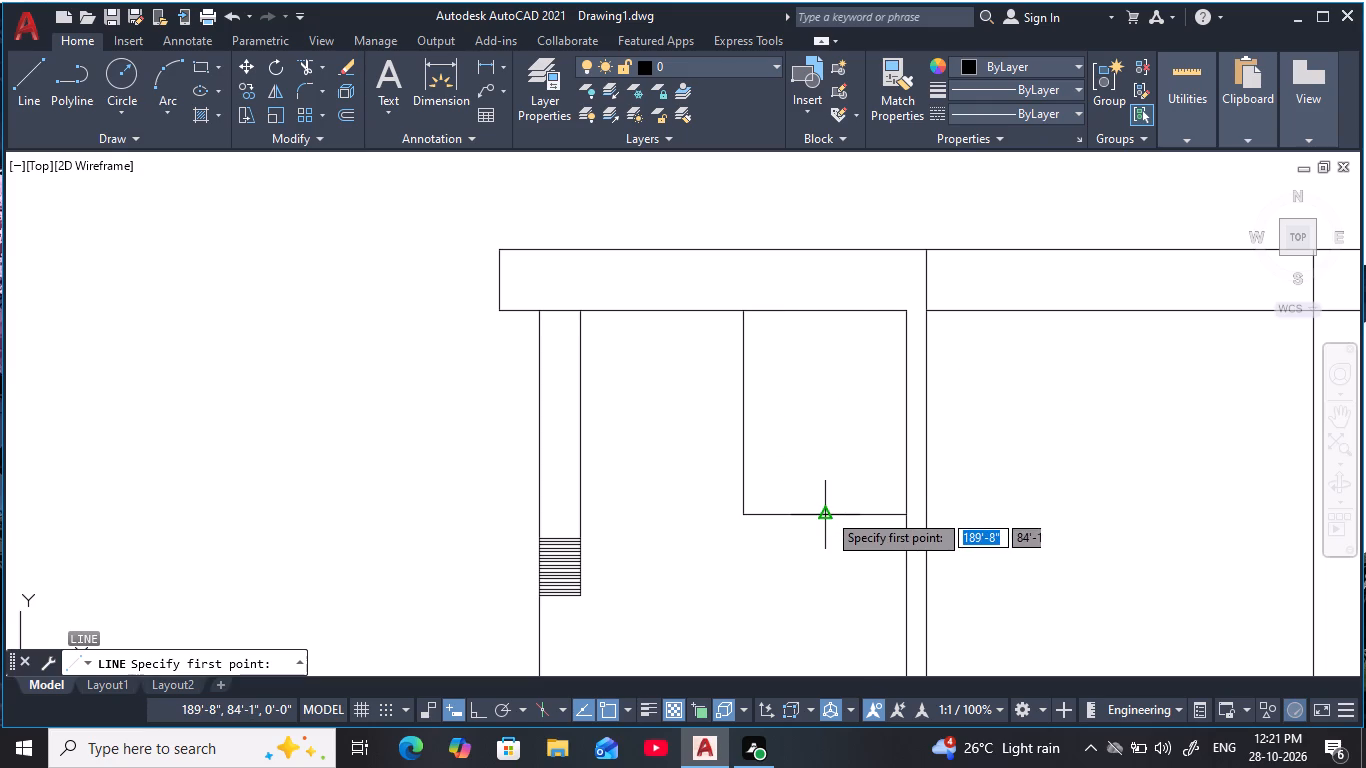
{"action": "left_click", "coordinate": [826, 514]}
{"action": "left_click", "coordinate": [824, 311]}
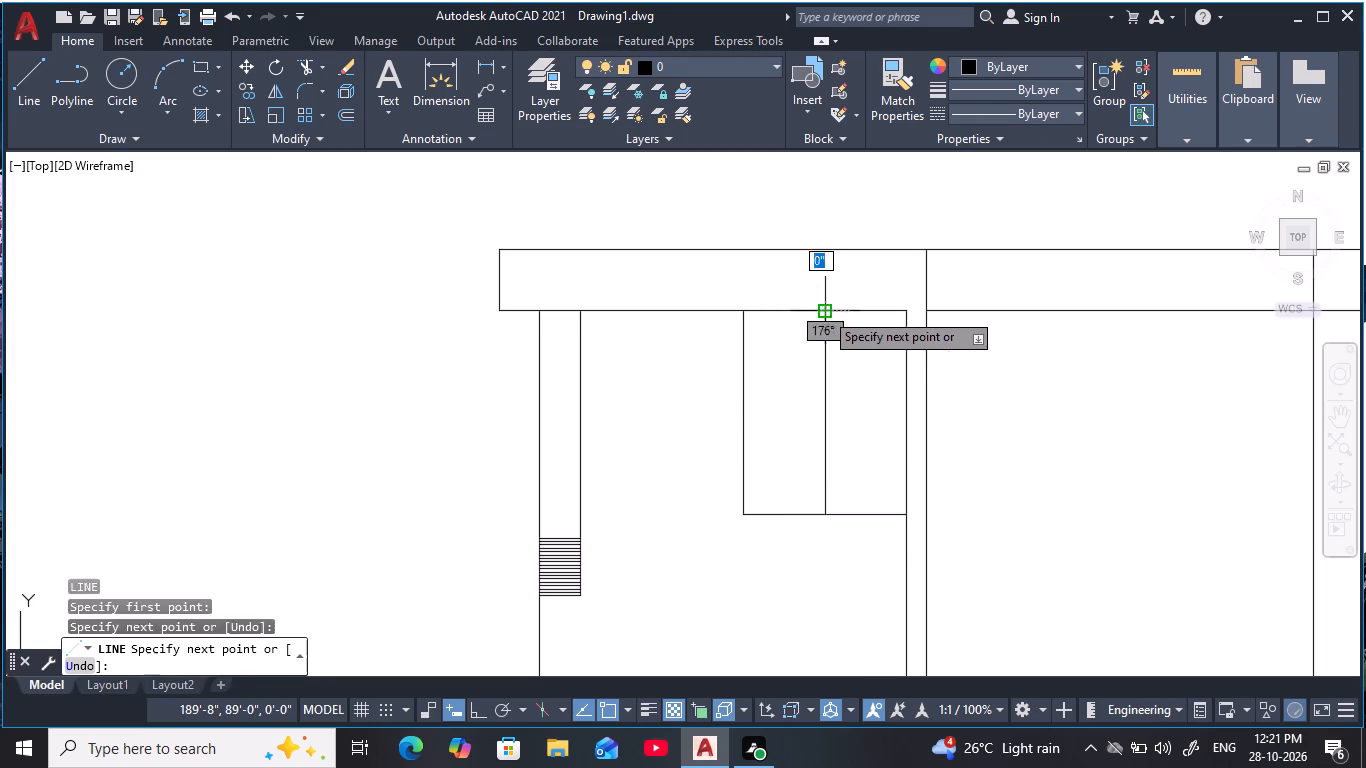
{"action": "key", "text": "Escape"}
{"action": "key", "text": "Escape"}
{"action": "scroll", "coordinate": [844, 381], "scroll_direction": "down", "scroll_amount": 1}
{"action": "middle_click_drag", "start_coordinate": [848, 384], "coordinate": [833, 400]}
{"action": "key", "text": "Escape"}
Offset all four sides of the corner rectangle 3" inward.
{"action": "scroll", "coordinate": [828, 400], "scroll_direction": "up", "scroll_amount": 1}
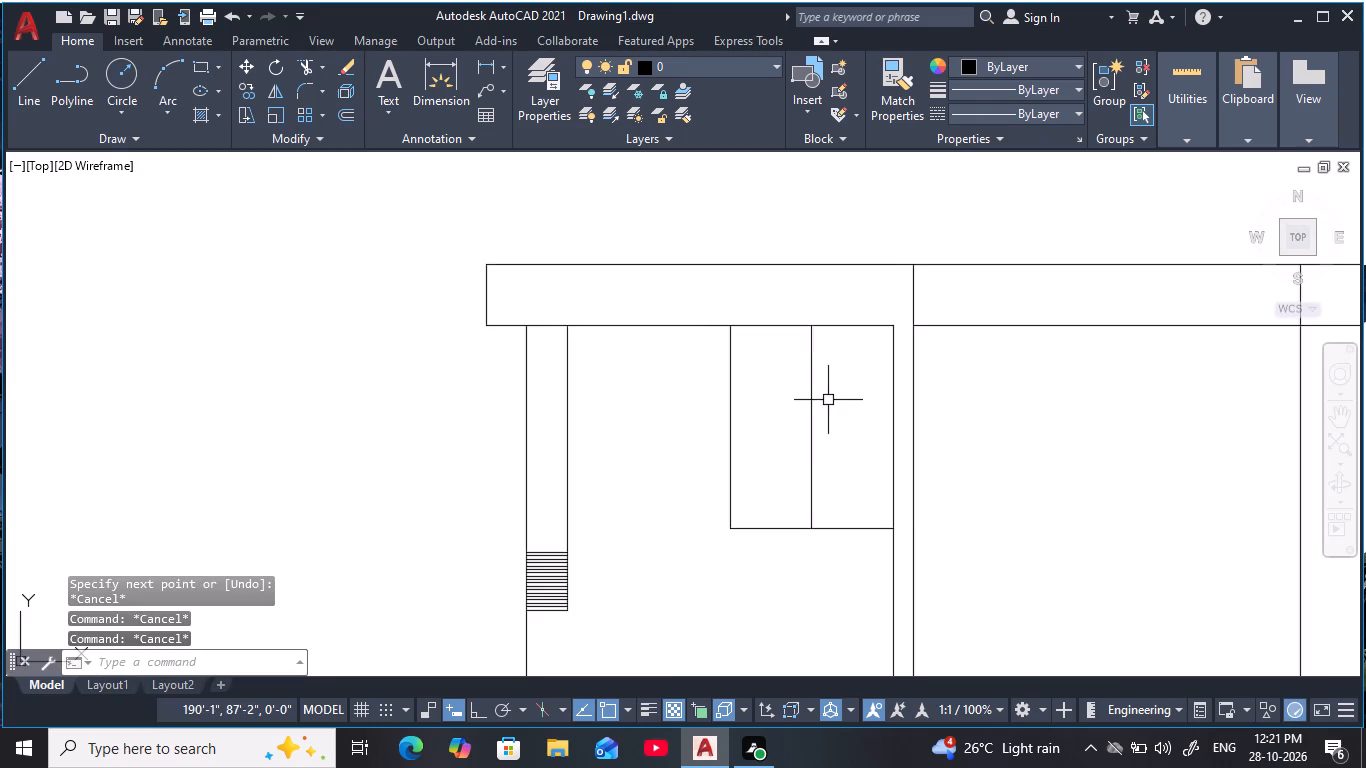
{"action": "middle_click_drag", "start_coordinate": [827, 399], "coordinate": [708, 399]}
{"action": "key", "text": "Escape"}
{"action": "scroll", "coordinate": [710, 399], "scroll_direction": "up", "scroll_amount": 1}
{"action": "middle_click", "coordinate": [706, 397]}
{"action": "key", "text": "Escape"}
{"action": "key", "text": "Escape"}
{"action": "key", "text": "Escape"}
{"action": "key", "text": "o"}
{"action": "key", "text": "space"}
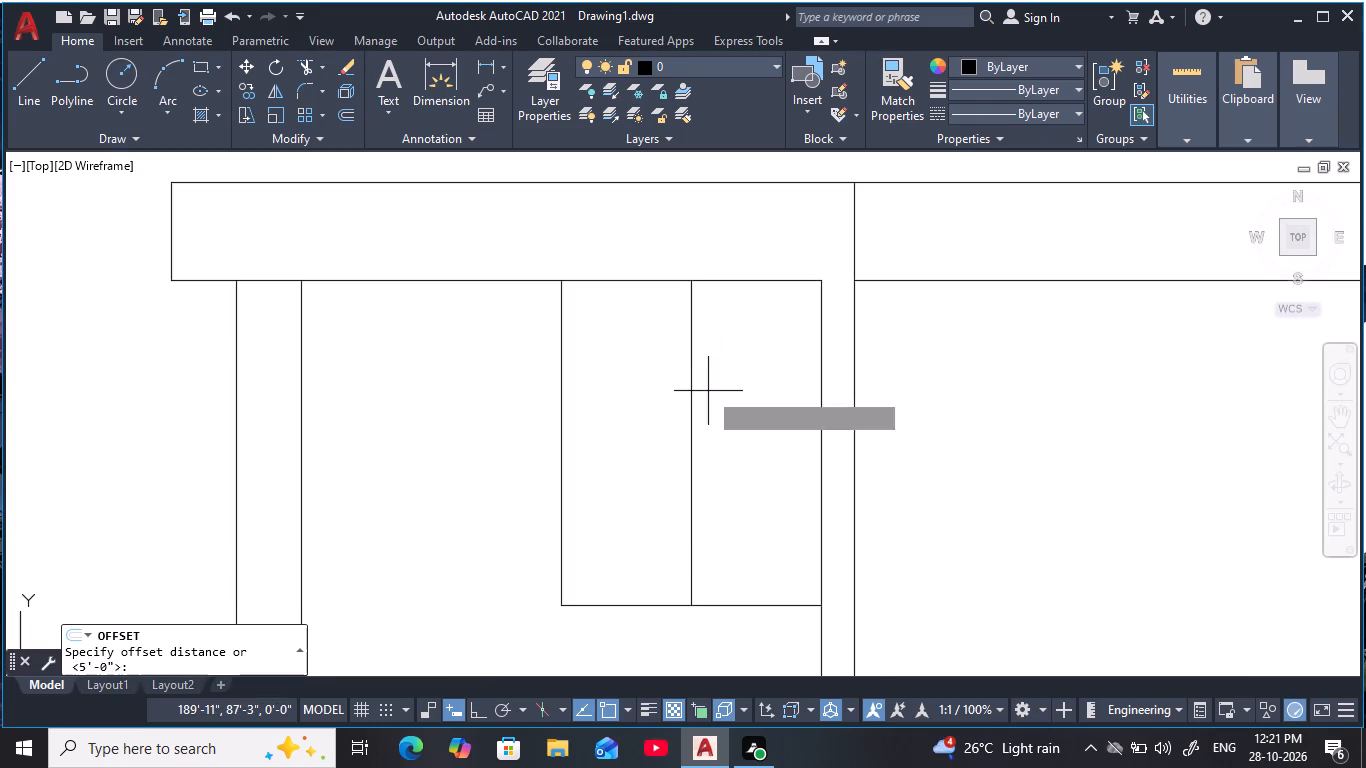
{"action": "type", "text": "3"}
{"action": "key", "text": "space"}
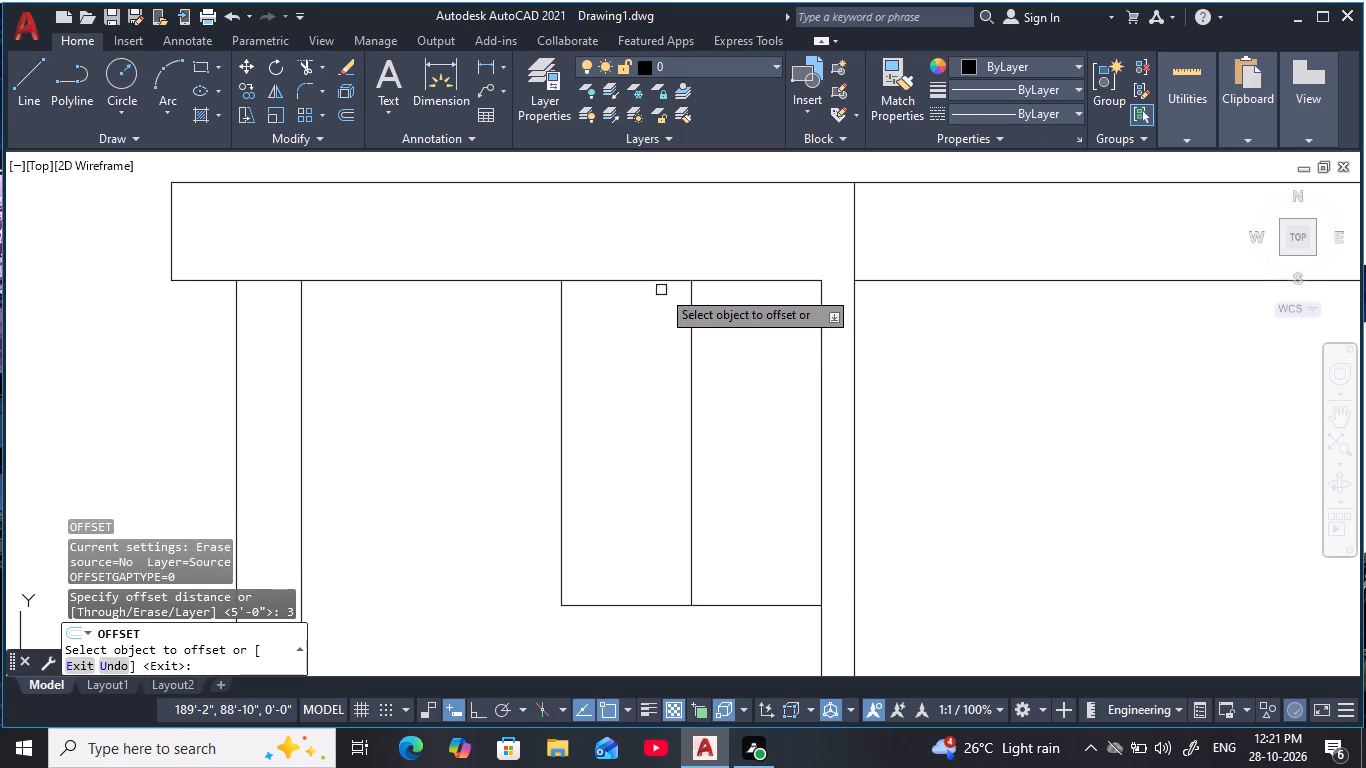
{"action": "left_click", "coordinate": [664, 282]}
{"action": "left_click", "coordinate": [653, 351]}
{"action": "left_click", "coordinate": [556, 361]}
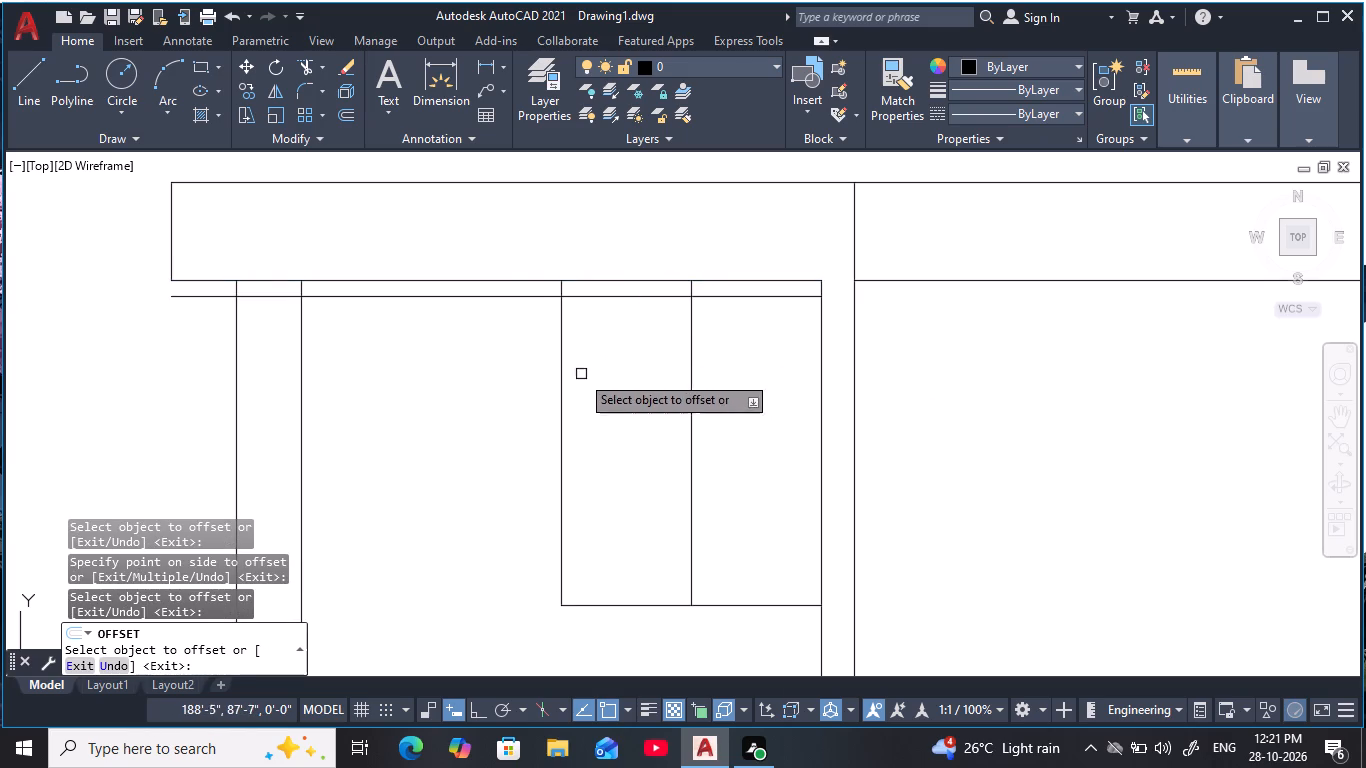
{"action": "left_click", "coordinate": [560, 385]}
{"action": "left_click", "coordinate": [622, 385]}
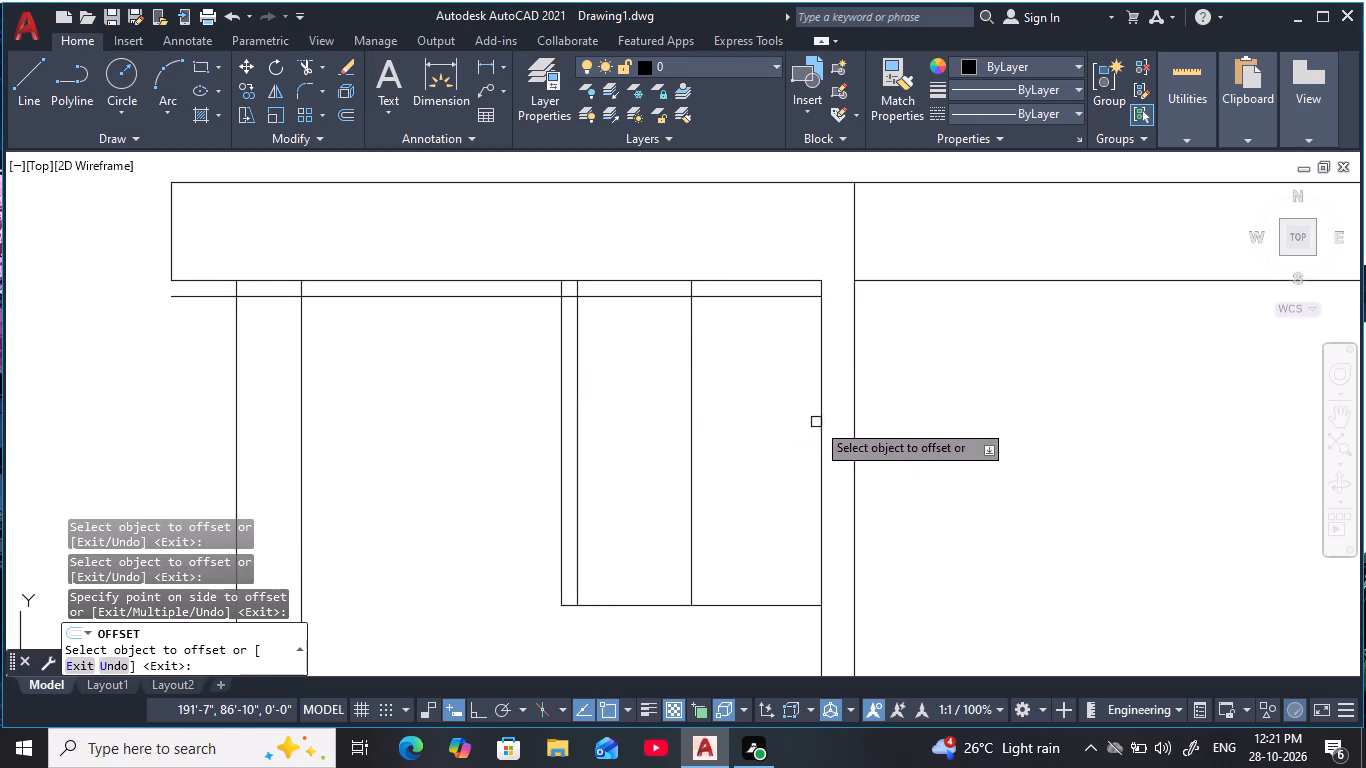
{"action": "left_click", "coordinate": [818, 422]}
{"action": "left_click", "coordinate": [750, 431]}
{"action": "left_click", "coordinate": [728, 606]}
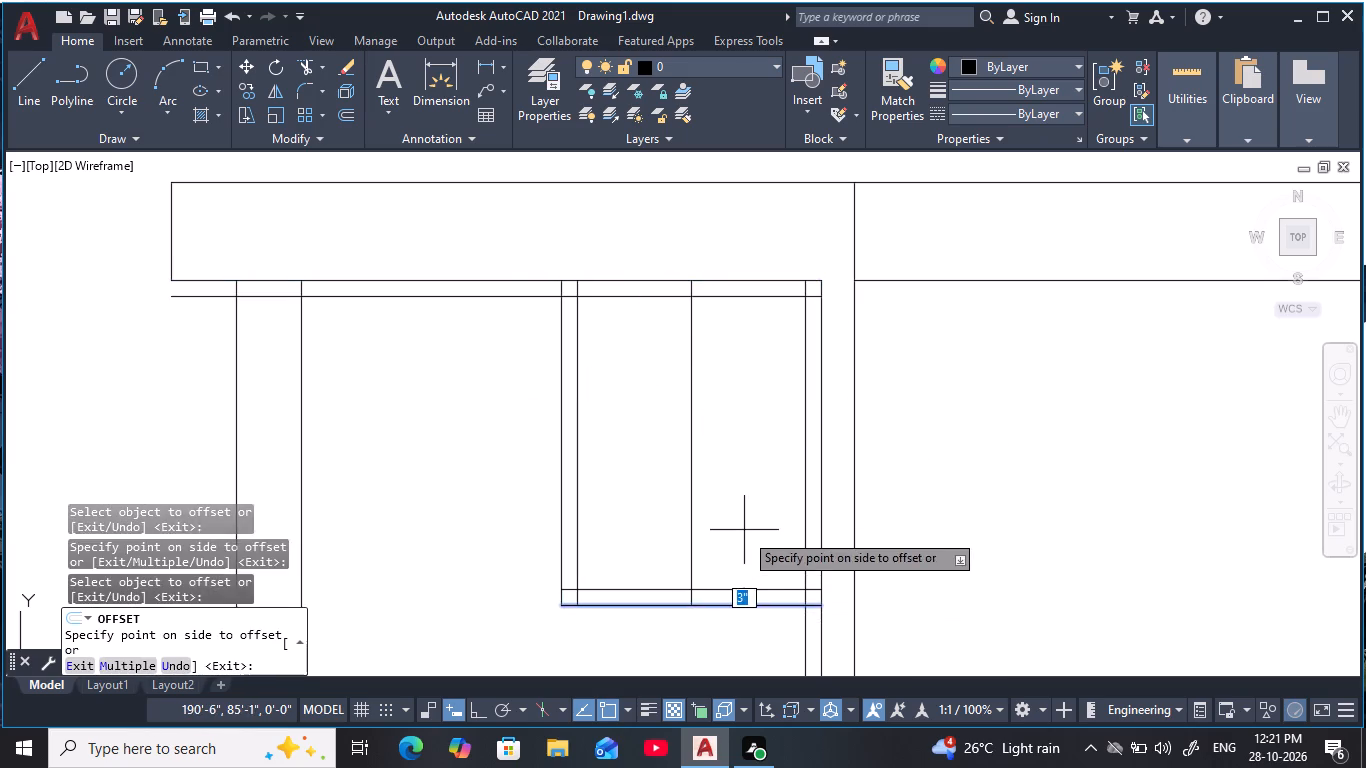
{"action": "left_click", "coordinate": [744, 528]}
{"action": "key", "text": "Escape"}
{"action": "key", "text": "Escape"}
{"action": "key", "text": "Escape"}
{"action": "key", "text": "Escape"}
{"action": "key", "text": "Escape"}
Trim the 3" offset lines where they extend past the rectangle, toward the left strip and below its bottom edge.
{"action": "type", "text": "tr"}
{"action": "key", "text": "space"}
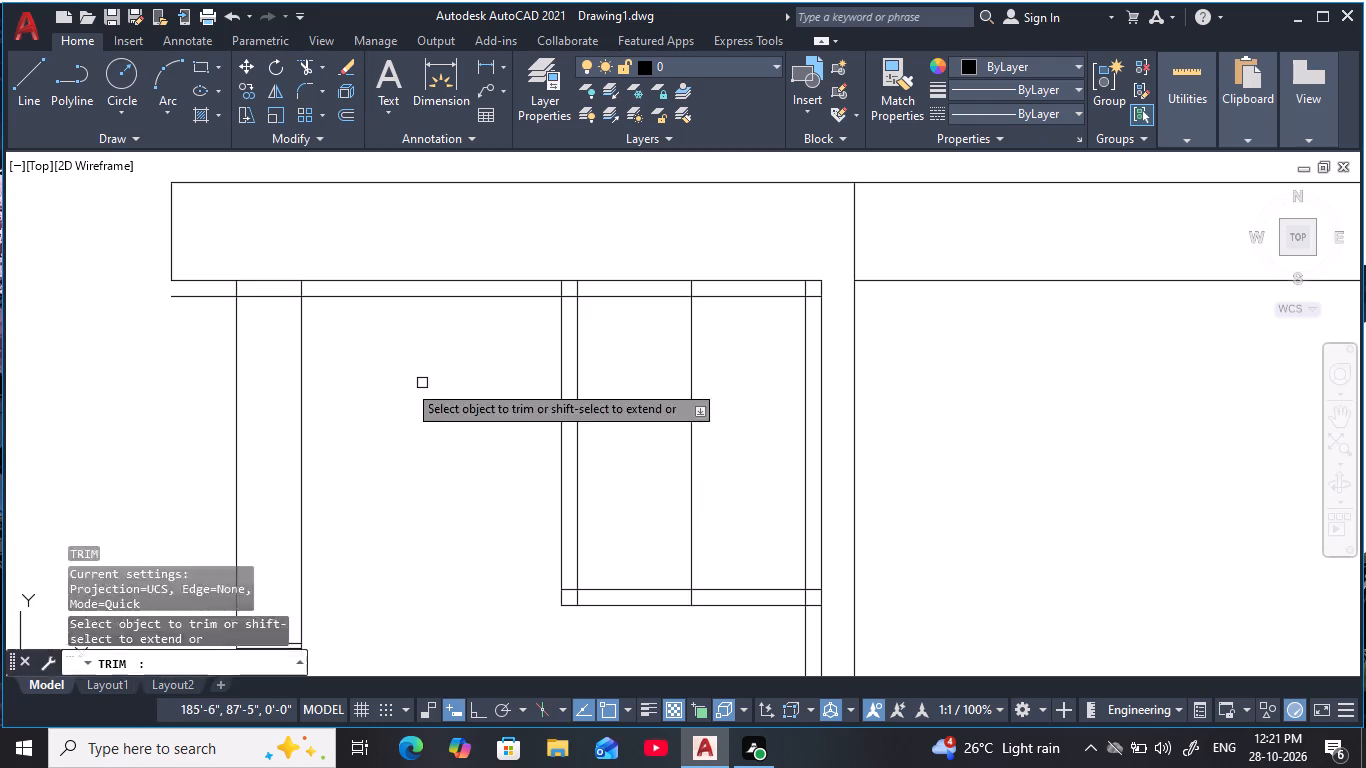
{"action": "left_click", "coordinate": [278, 301]}
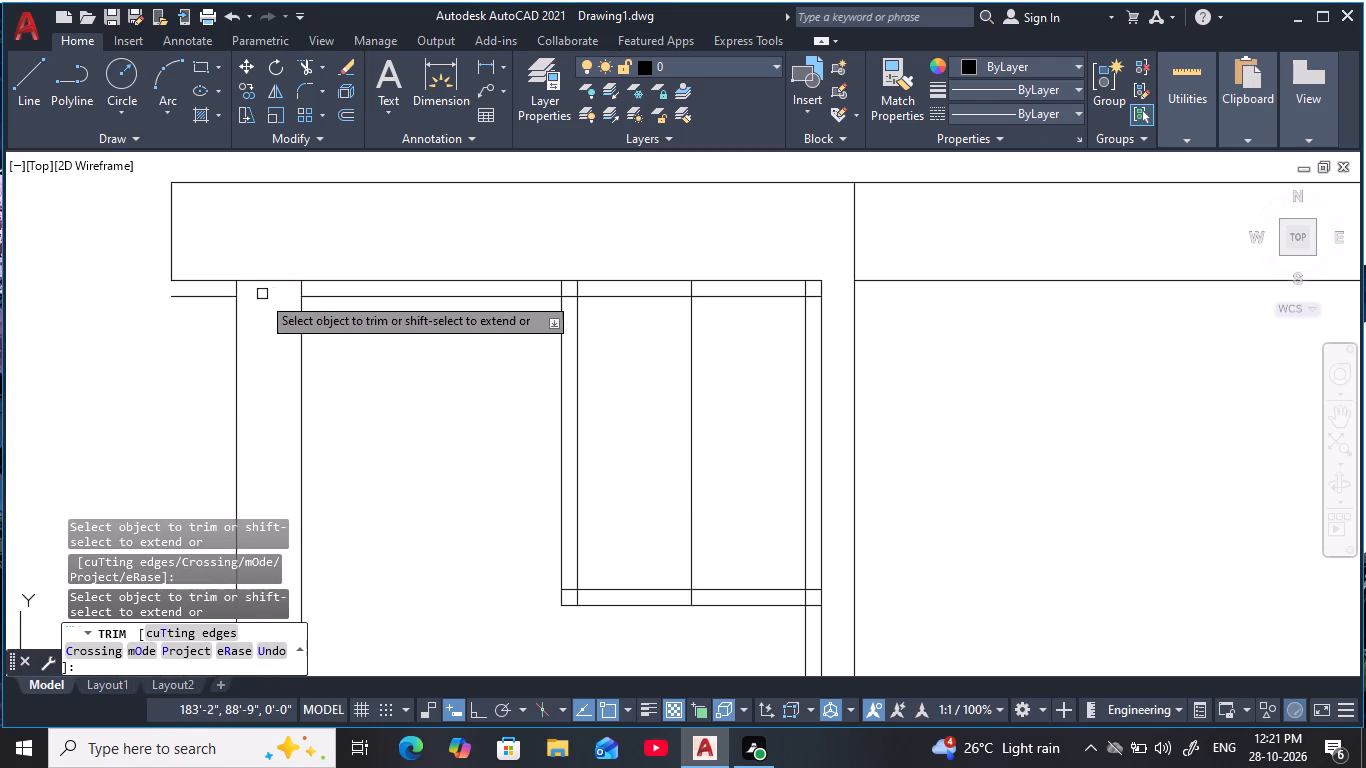
{"action": "left_click", "coordinate": [216, 302]}
{"action": "left_click", "coordinate": [218, 295]}
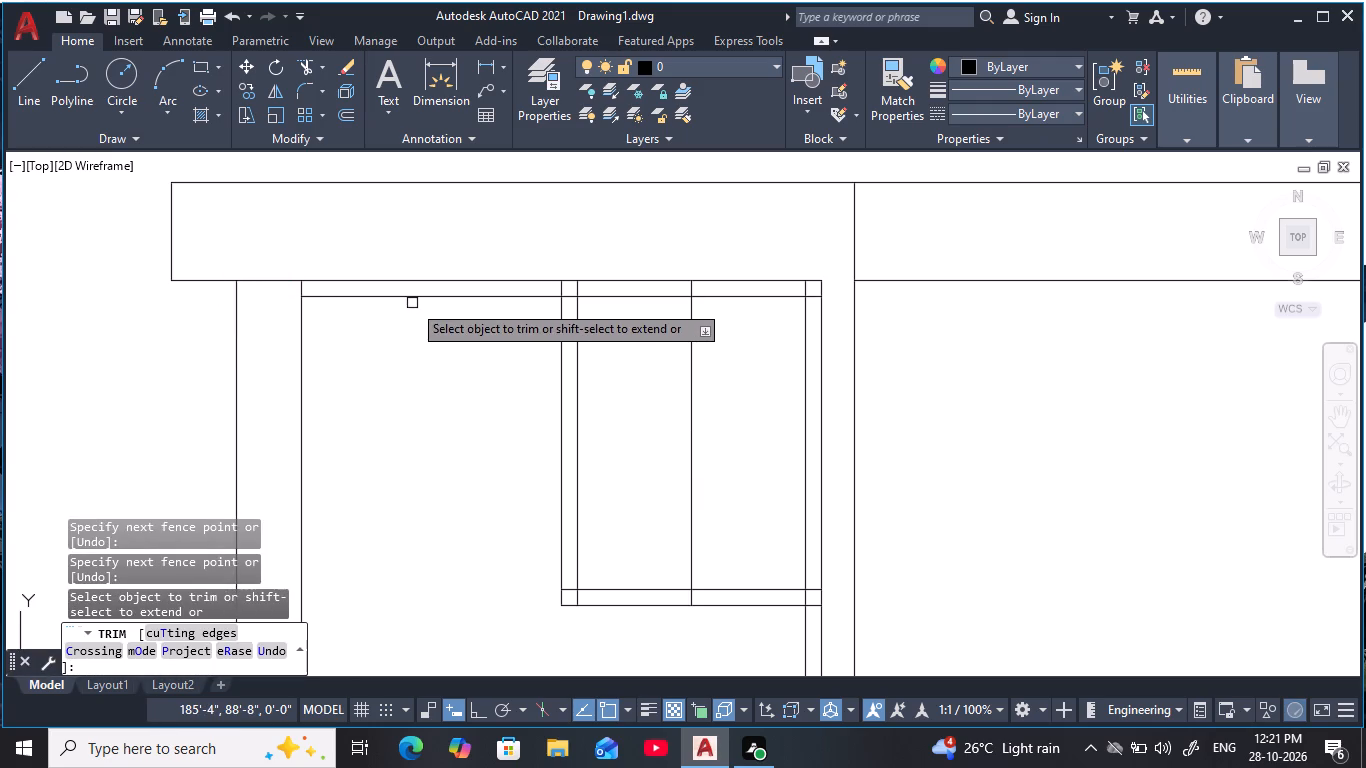
{"action": "left_click", "coordinate": [415, 300]}
{"action": "middle_click_drag", "start_coordinate": [512, 370], "coordinate": [454, 271]}
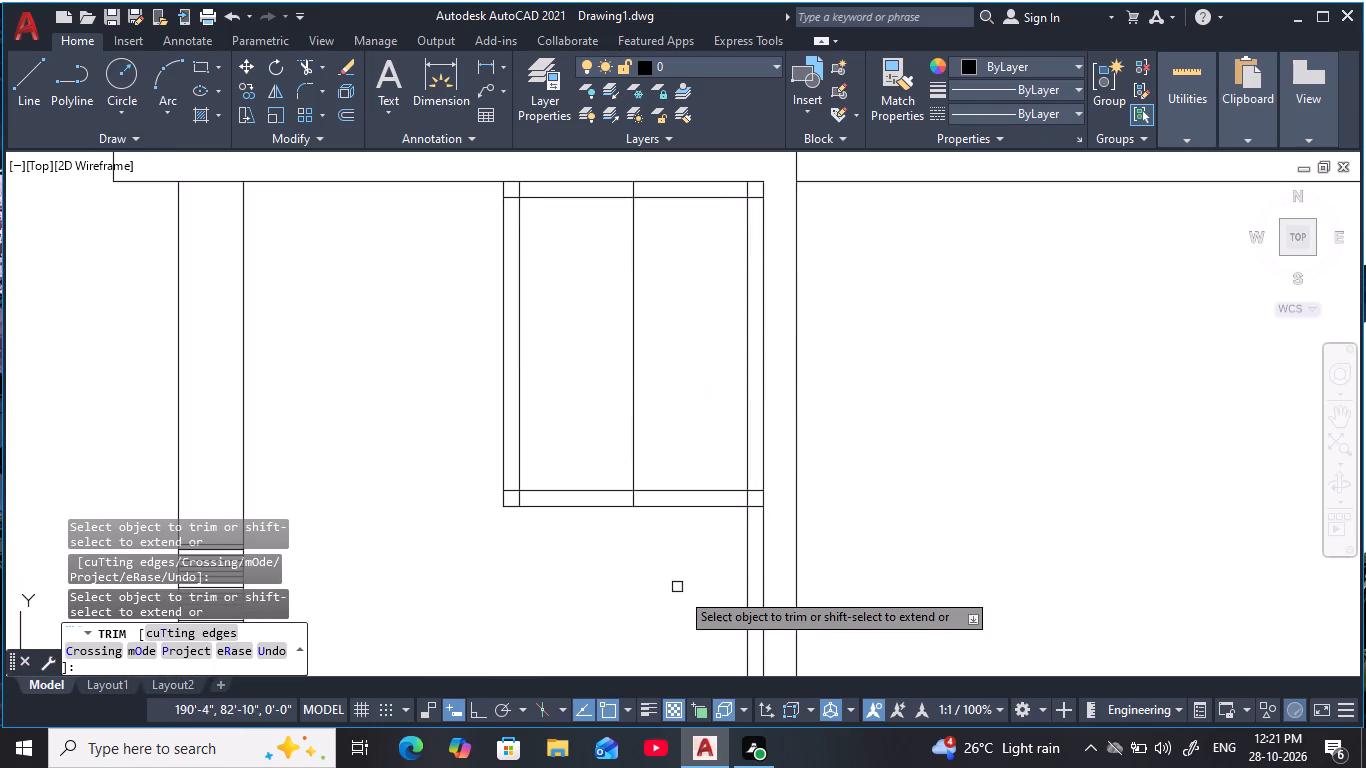
{"action": "left_click", "coordinate": [745, 608]}
Trim the overlapping ends of the 3" offset lines at all four corners to form a closed inner rectangle.
{"action": "middle_click_drag", "start_coordinate": [720, 556], "coordinate": [722, 588]}
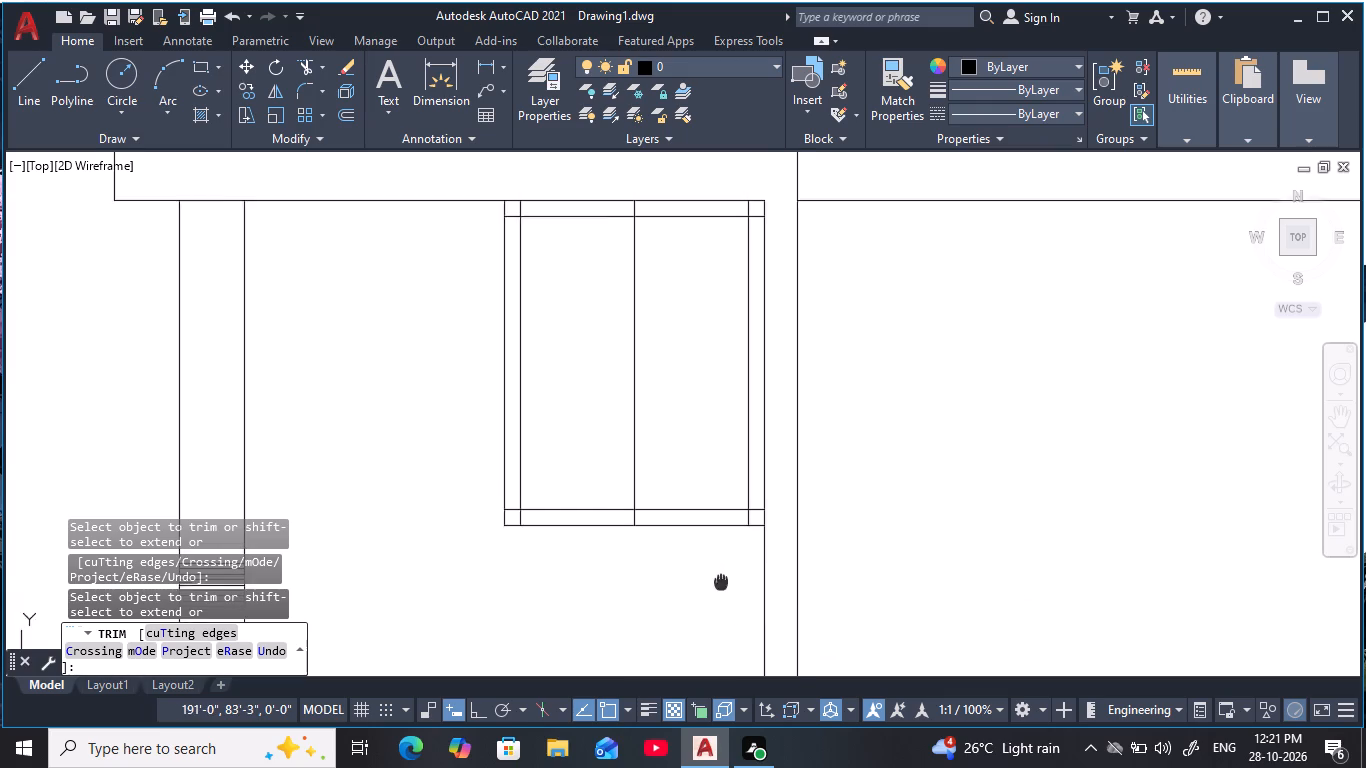
{"action": "middle_click_drag", "start_coordinate": [722, 588], "coordinate": [719, 609]}
{"action": "scroll", "coordinate": [520, 244], "scroll_direction": "up", "scroll_amount": 3}
{"action": "left_click_drag", "start_coordinate": [514, 238], "coordinate": [469, 294]}
{"action": "scroll", "coordinate": [660, 334], "scroll_direction": "down", "scroll_amount": 2}
{"action": "middle_click_drag", "start_coordinate": [654, 339], "coordinate": [442, 328]}
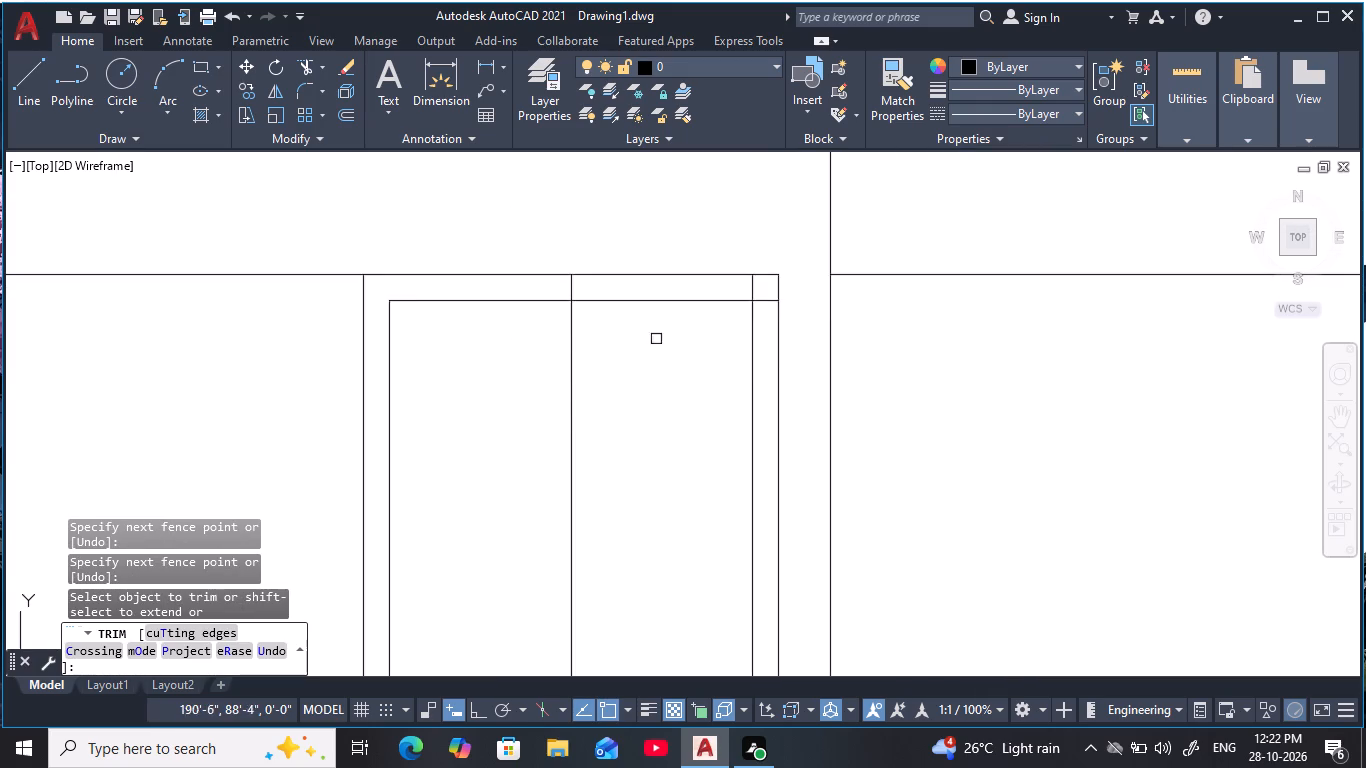
{"action": "scroll", "coordinate": [753, 280], "scroll_direction": "up", "scroll_amount": 2}
{"action": "left_click_drag", "start_coordinate": [742, 301], "coordinate": [783, 360]}
{"action": "scroll", "coordinate": [682, 432], "scroll_direction": "down", "scroll_amount": 2}
{"action": "middle_click_drag", "start_coordinate": [671, 443], "coordinate": [708, 311]}
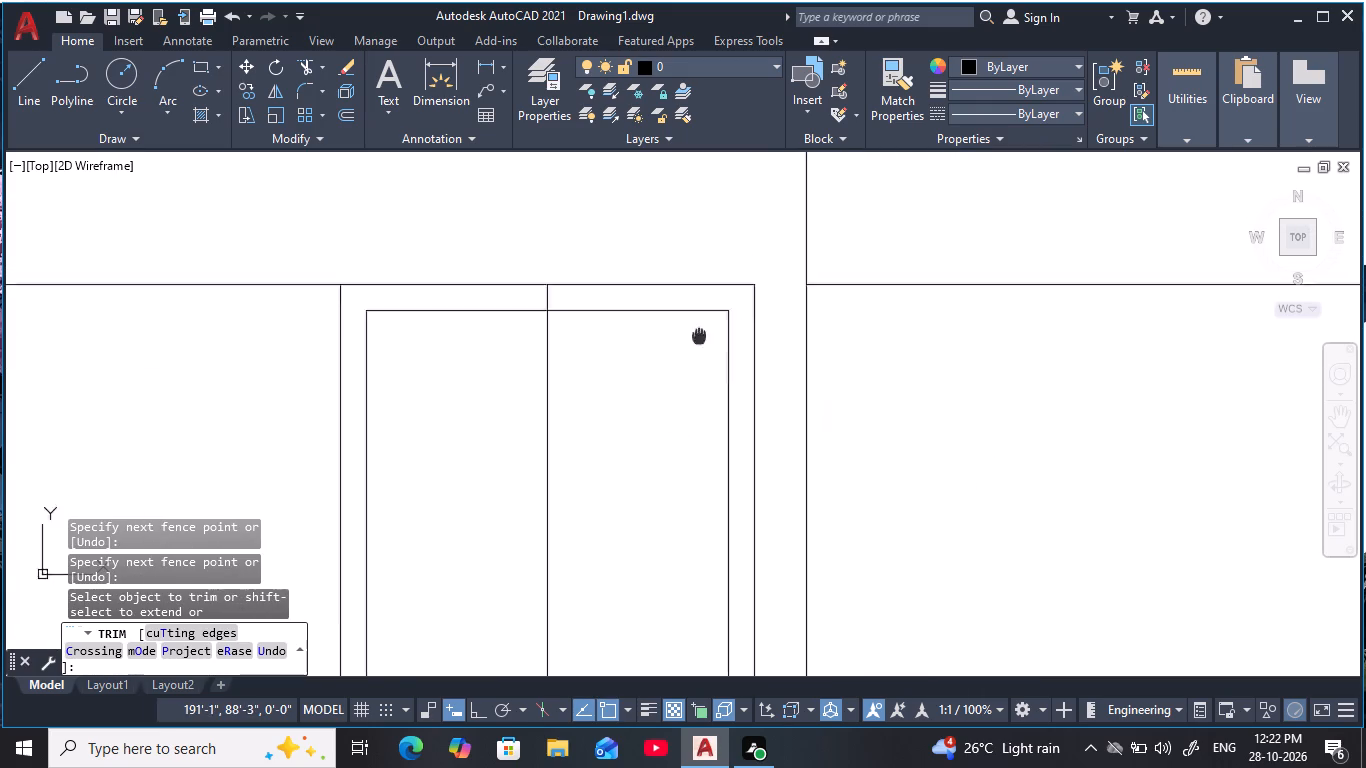
{"action": "middle_click_drag", "start_coordinate": [708, 311], "coordinate": [773, 139]}
{"action": "scroll", "coordinate": [833, 564], "scroll_direction": "up", "scroll_amount": 2}
{"action": "left_click_drag", "start_coordinate": [785, 534], "coordinate": [773, 569]}
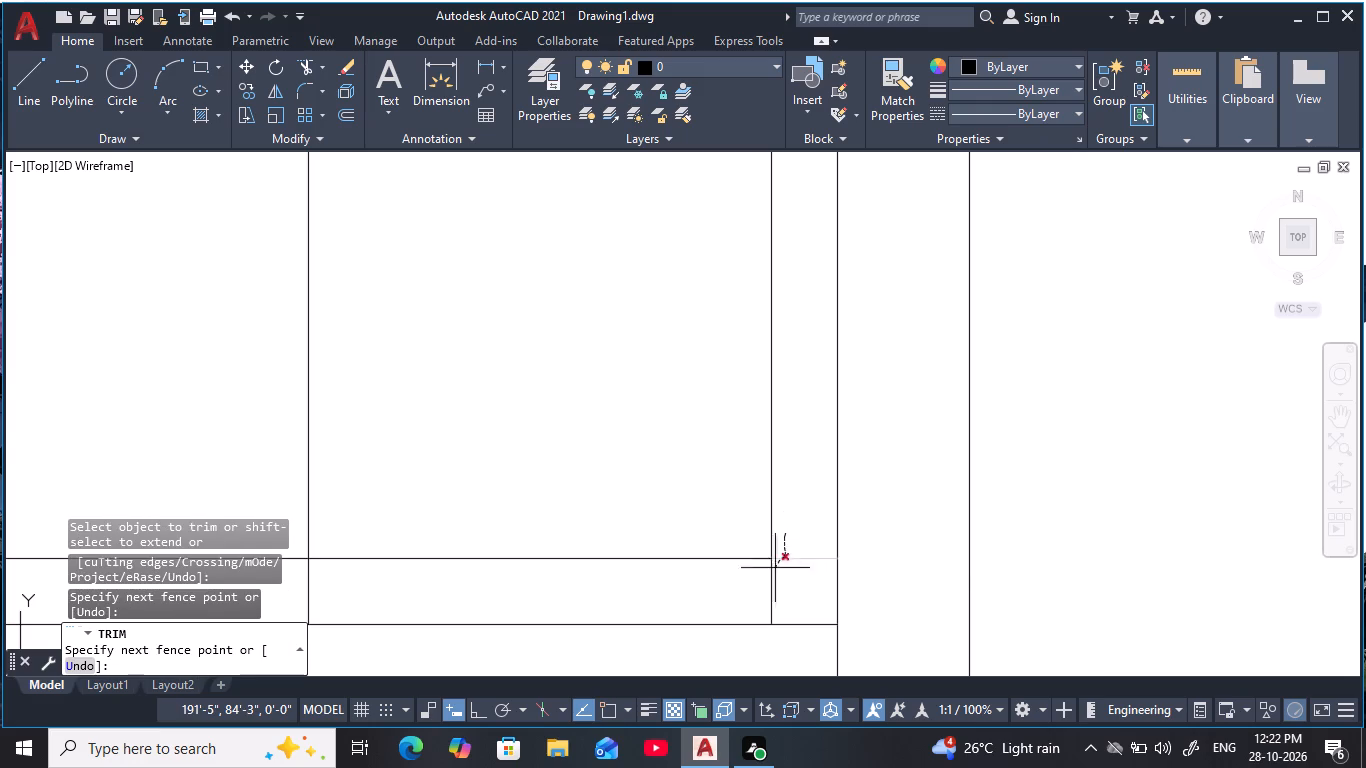
{"action": "left_click_drag", "start_coordinate": [773, 569], "coordinate": [765, 579]}
{"action": "scroll", "coordinate": [642, 555], "scroll_direction": "down", "scroll_amount": 1}
{"action": "middle_click_drag", "start_coordinate": [624, 543], "coordinate": [888, 513]}
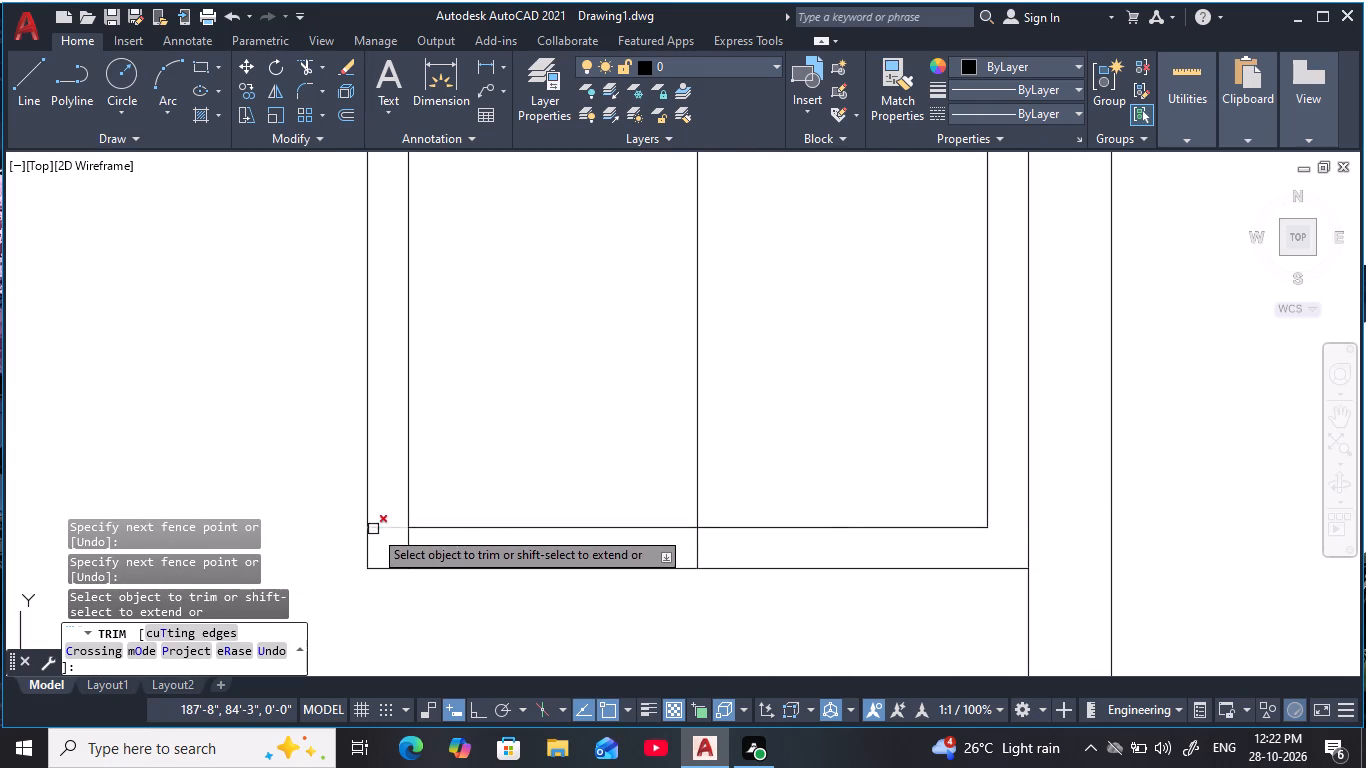
{"action": "left_click_drag", "start_coordinate": [383, 524], "coordinate": [424, 541]}
{"action": "left_click_drag", "start_coordinate": [424, 541], "coordinate": [404, 541]}
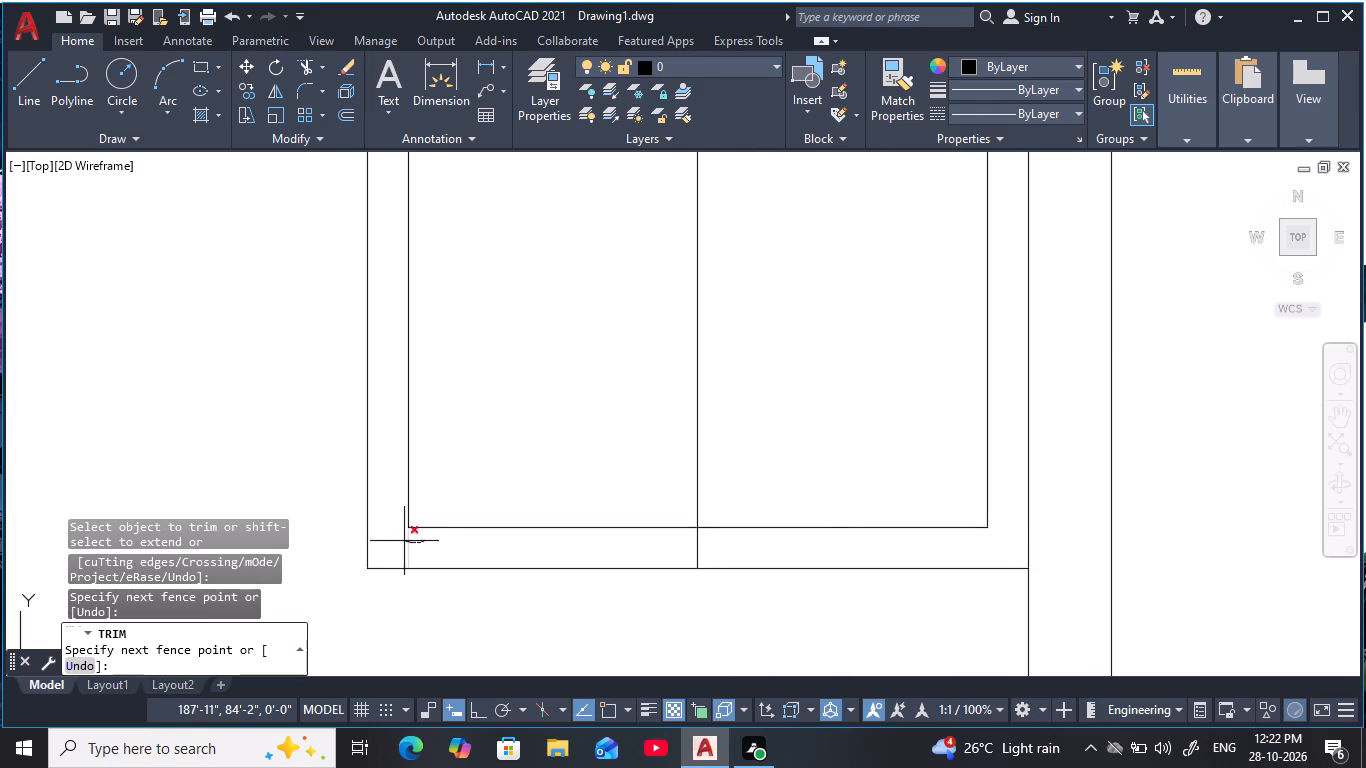
{"action": "left_click_drag", "start_coordinate": [404, 541], "coordinate": [403, 541]}
Trim both ends of the vertical centre line that cross the 3" border, keeping it inside the inner rectangle.
{"action": "left_click_drag", "start_coordinate": [723, 554], "coordinate": [667, 550]}
{"action": "scroll", "coordinate": [606, 421], "scroll_direction": "down", "scroll_amount": 2}
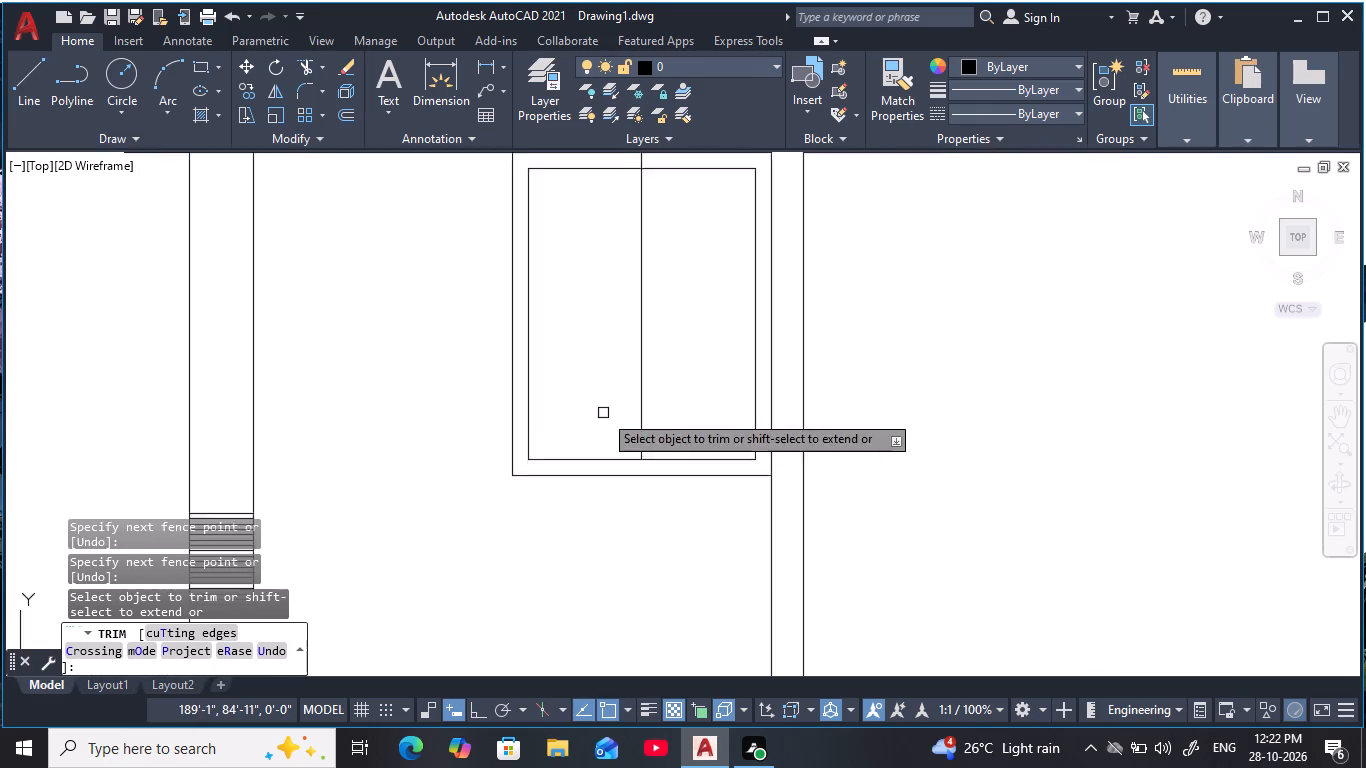
{"action": "middle_click_drag", "start_coordinate": [606, 413], "coordinate": [648, 703]}
{"action": "scroll", "coordinate": [688, 450], "scroll_direction": "up", "scroll_amount": 2}
{"action": "left_click", "coordinate": [694, 455]}
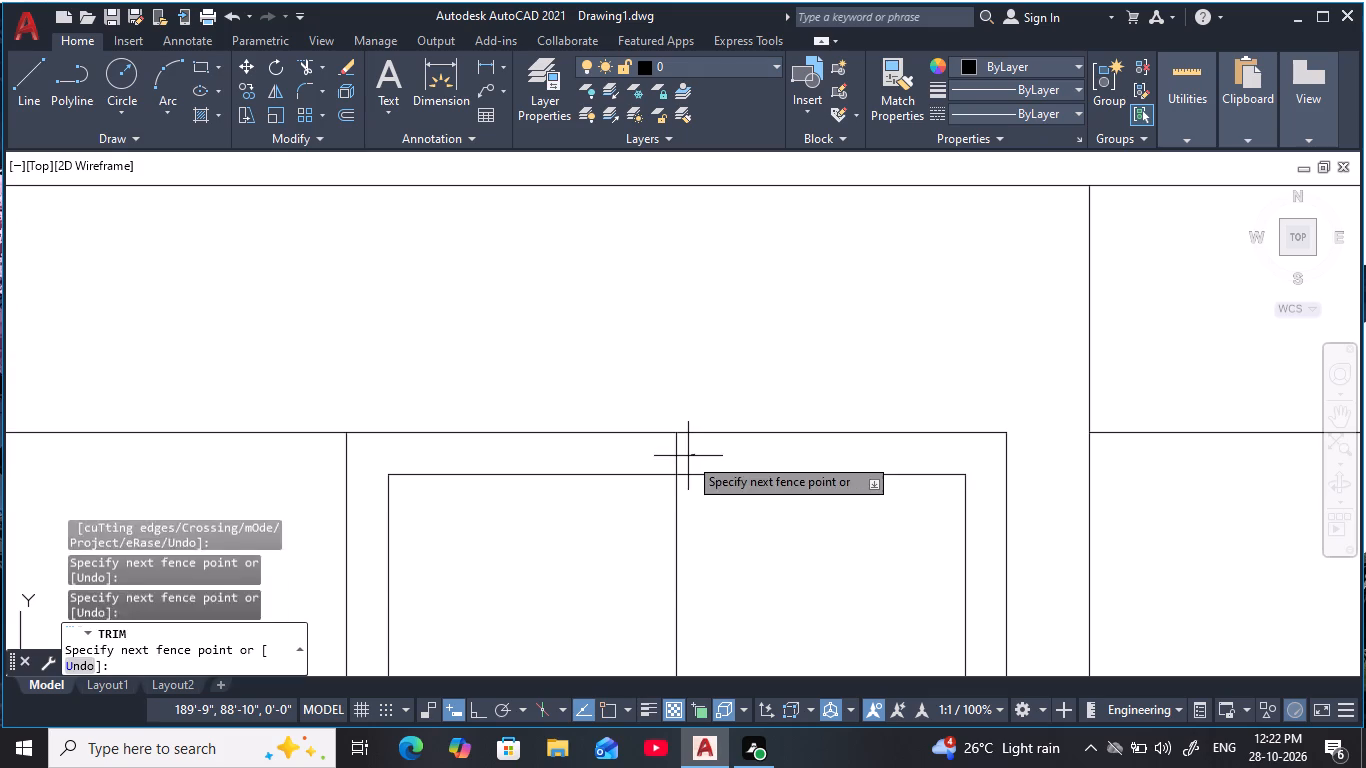
{"action": "left_click_drag", "start_coordinate": [688, 456], "coordinate": [660, 460]}
{"action": "left_click_drag", "start_coordinate": [669, 455], "coordinate": [698, 457]}
{"action": "scroll", "coordinate": [703, 460], "scroll_direction": "down", "scroll_amount": 2}
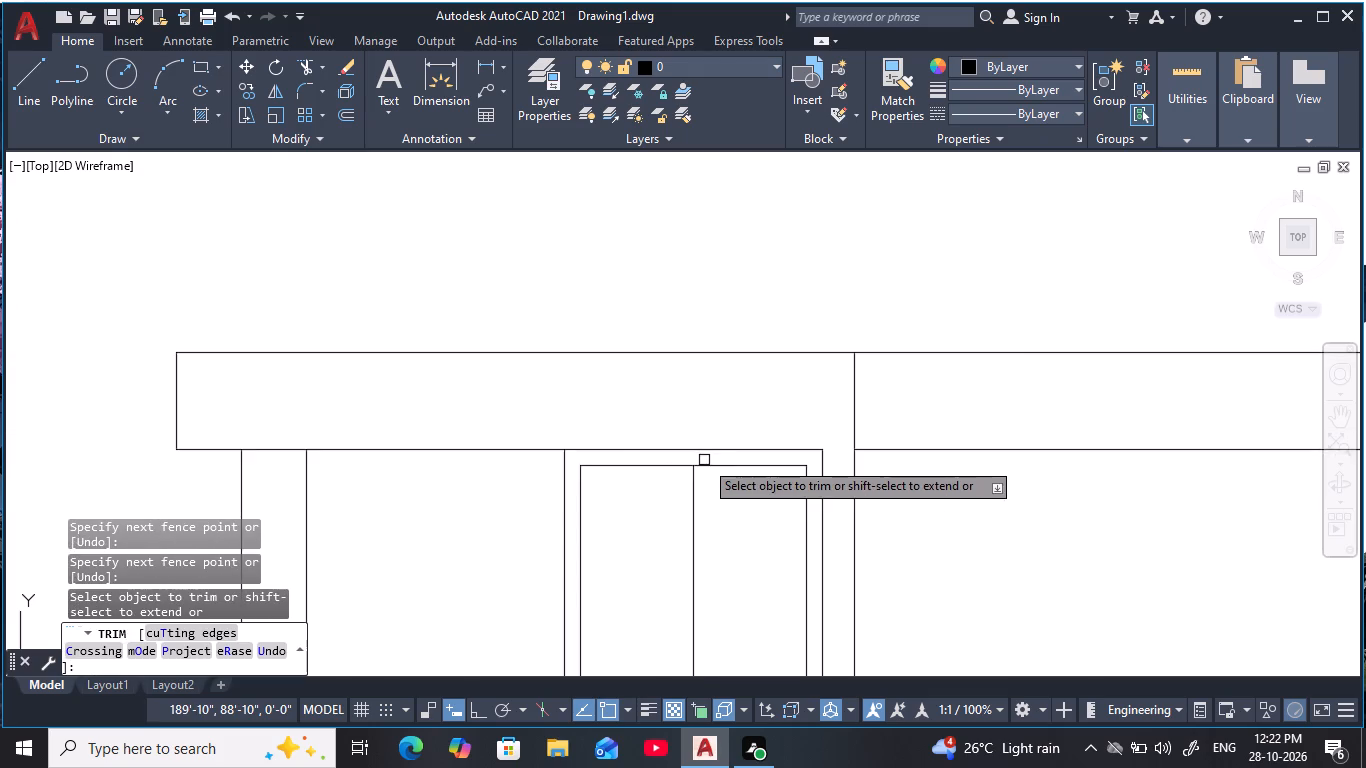
{"action": "scroll", "coordinate": [721, 504], "scroll_direction": "down", "scroll_amount": 1}
{"action": "key", "text": "Escape"}
{"action": "key", "text": "Escape"}
{"action": "key", "text": "Escape"}
{"action": "middle_click_drag", "start_coordinate": [733, 553], "coordinate": [692, 491]}
{"action": "key", "text": "Escape"}
{"action": "key", "text": "Escape"}
{"action": "key", "text": "Escape"}
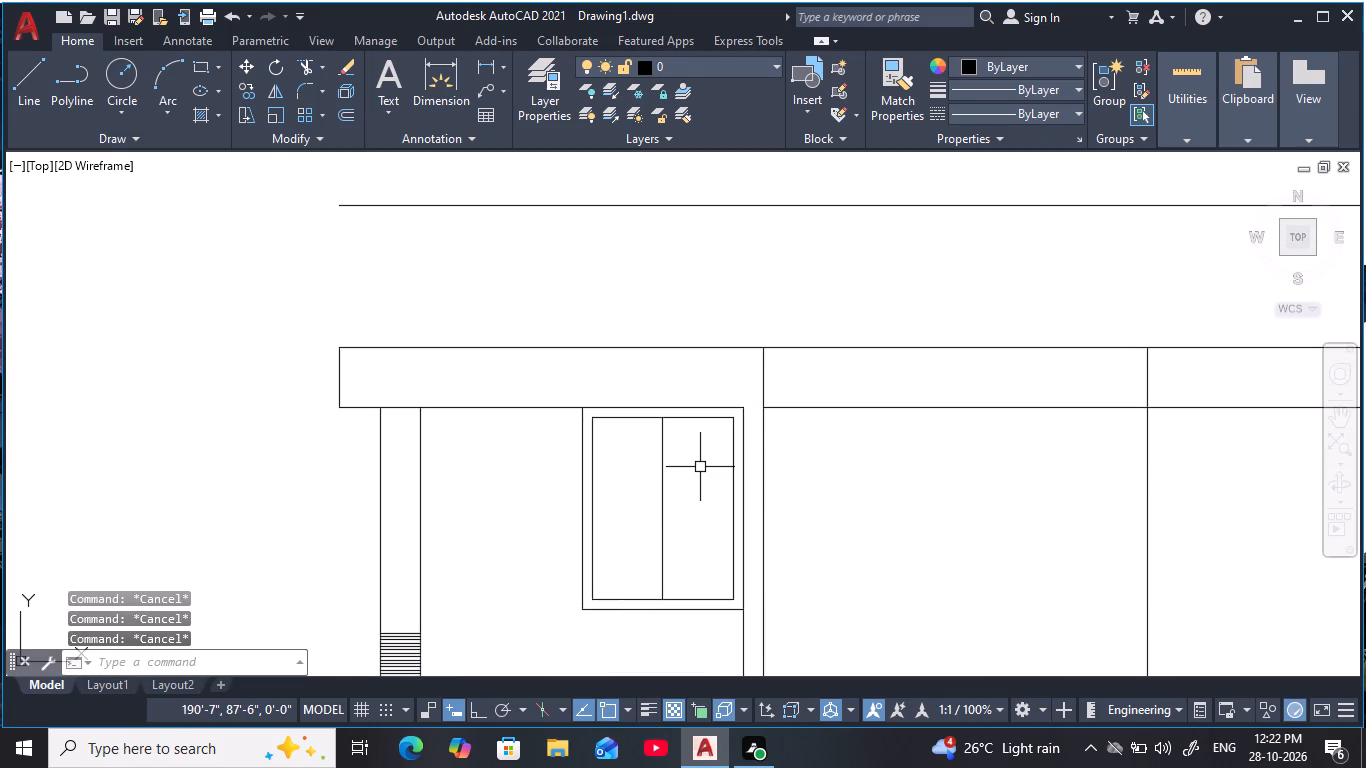
{"action": "key", "text": "Escape"}
{"action": "key", "text": "Escape"}
{"action": "key", "text": "Escape"}
{"action": "key", "text": "Escape"}
{"action": "key", "text": "Escape"}
Offset the vertical centre line of the inner rectangle 1" to each side.
{"action": "type", "text": "o"}
{"action": "key", "text": "space"}
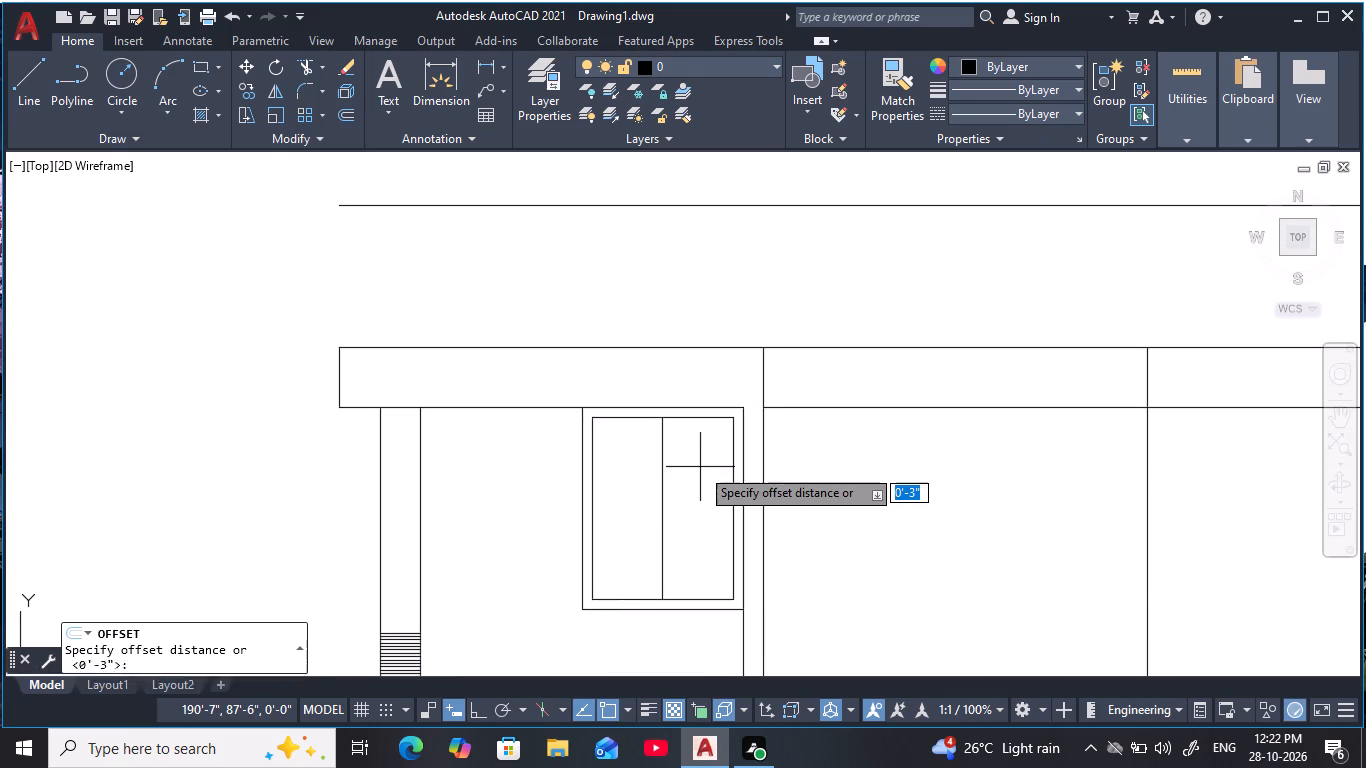
{"action": "type", "text": "1"}
{"action": "key", "text": "space"}
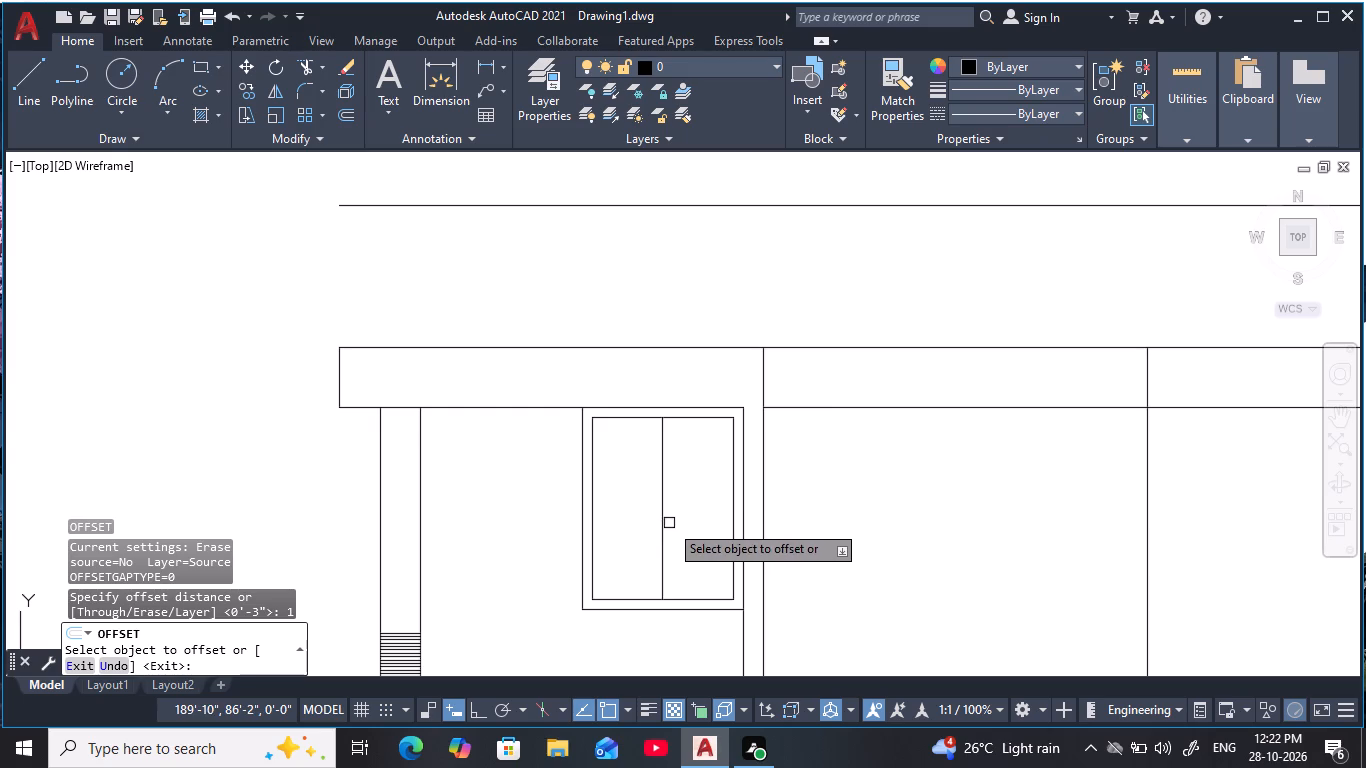
{"action": "left_click", "coordinate": [661, 525]}
{"action": "left_click", "coordinate": [615, 535]}
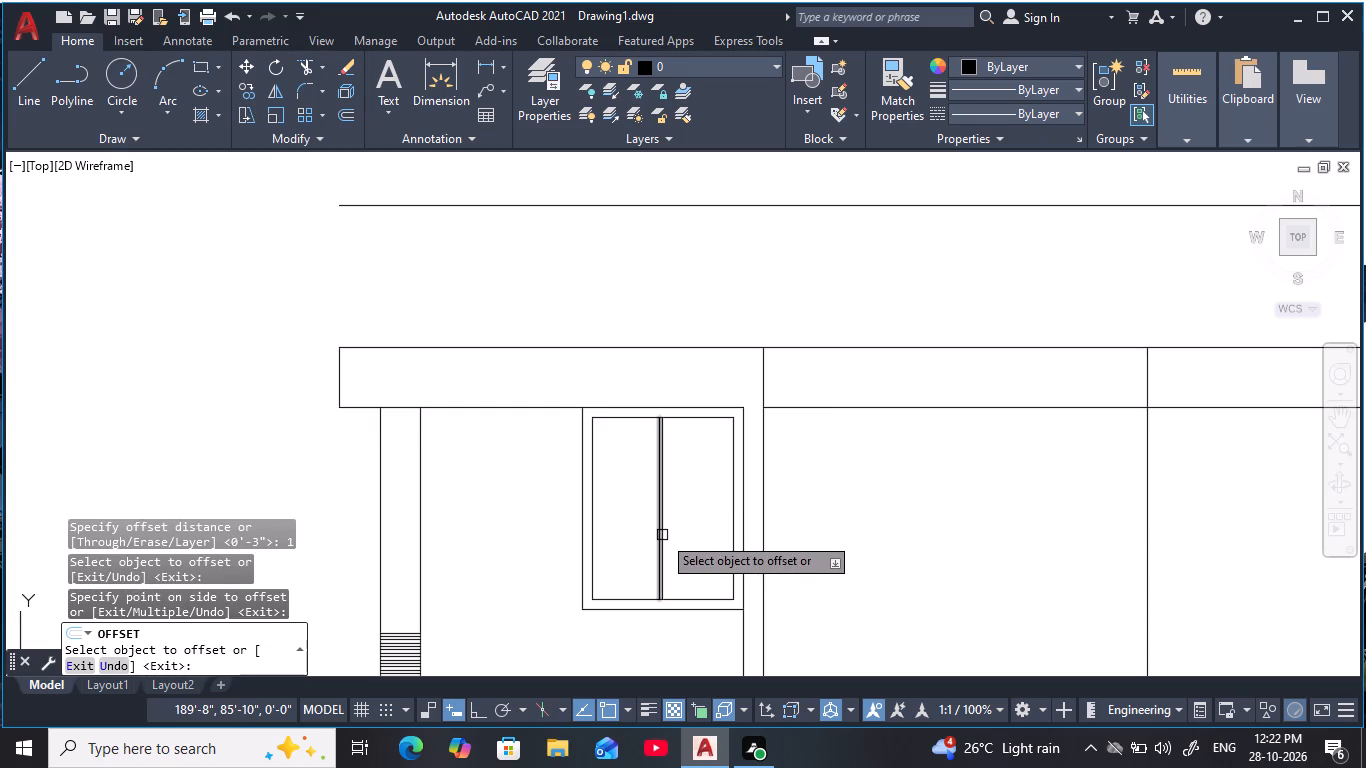
{"action": "scroll", "coordinate": [663, 535], "scroll_direction": "up", "scroll_amount": 2}
{"action": "left_click", "coordinate": [662, 542]}
{"action": "left_click", "coordinate": [701, 531]}
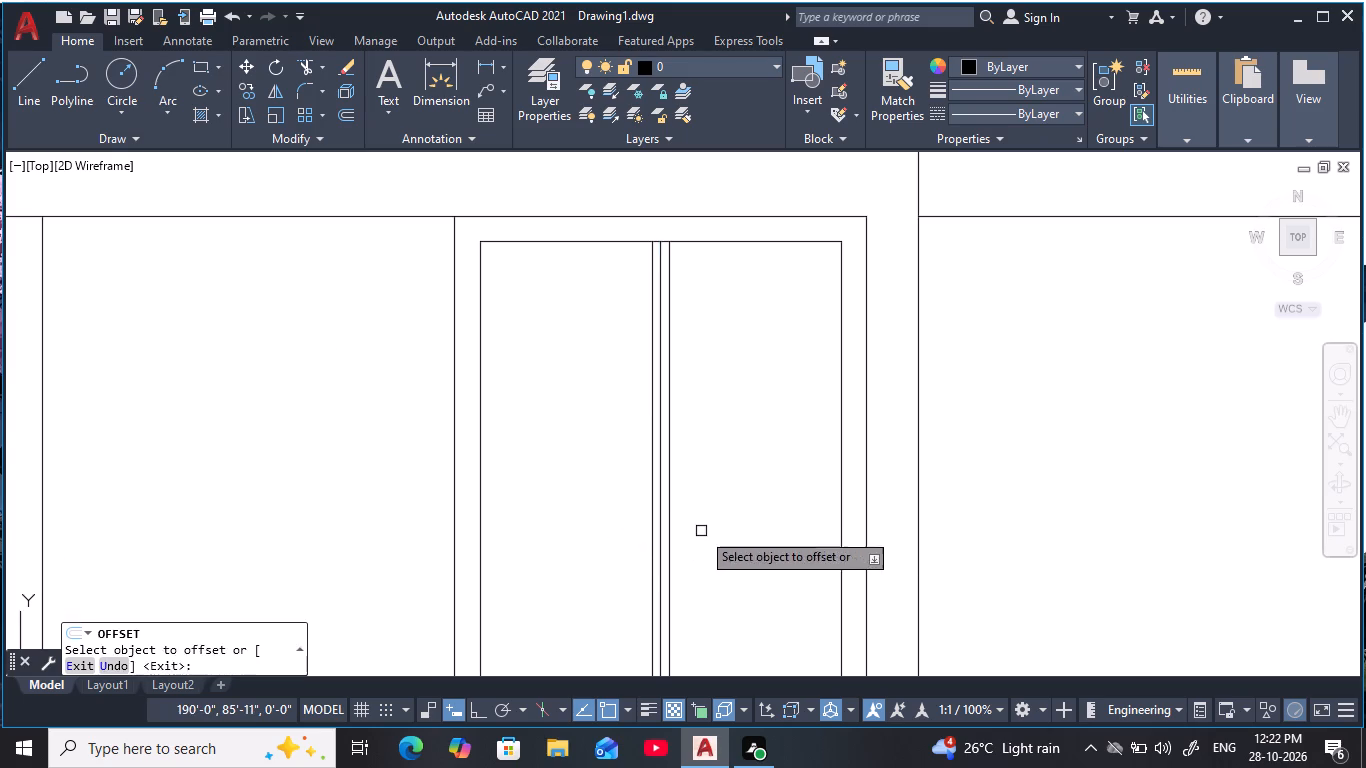
{"action": "key", "text": "Escape"}
{"action": "key", "text": "Escape"}
{"action": "key", "text": "Escape"}
{"action": "scroll", "coordinate": [692, 453], "scroll_direction": "down", "scroll_amount": 2}
{"action": "middle_click_drag", "start_coordinate": [697, 457], "coordinate": [650, 433]}
{"action": "key", "text": "Escape"}
{"action": "key", "text": "Escape"}
{"action": "scroll", "coordinate": [654, 426], "scroll_direction": "down", "scroll_amount": 1}
{"action": "middle_click_drag", "start_coordinate": [657, 426], "coordinate": [643, 442]}
{"action": "key", "text": "Escape"}
{"action": "scroll", "coordinate": [683, 506], "scroll_direction": "down", "scroll_amount": 1}
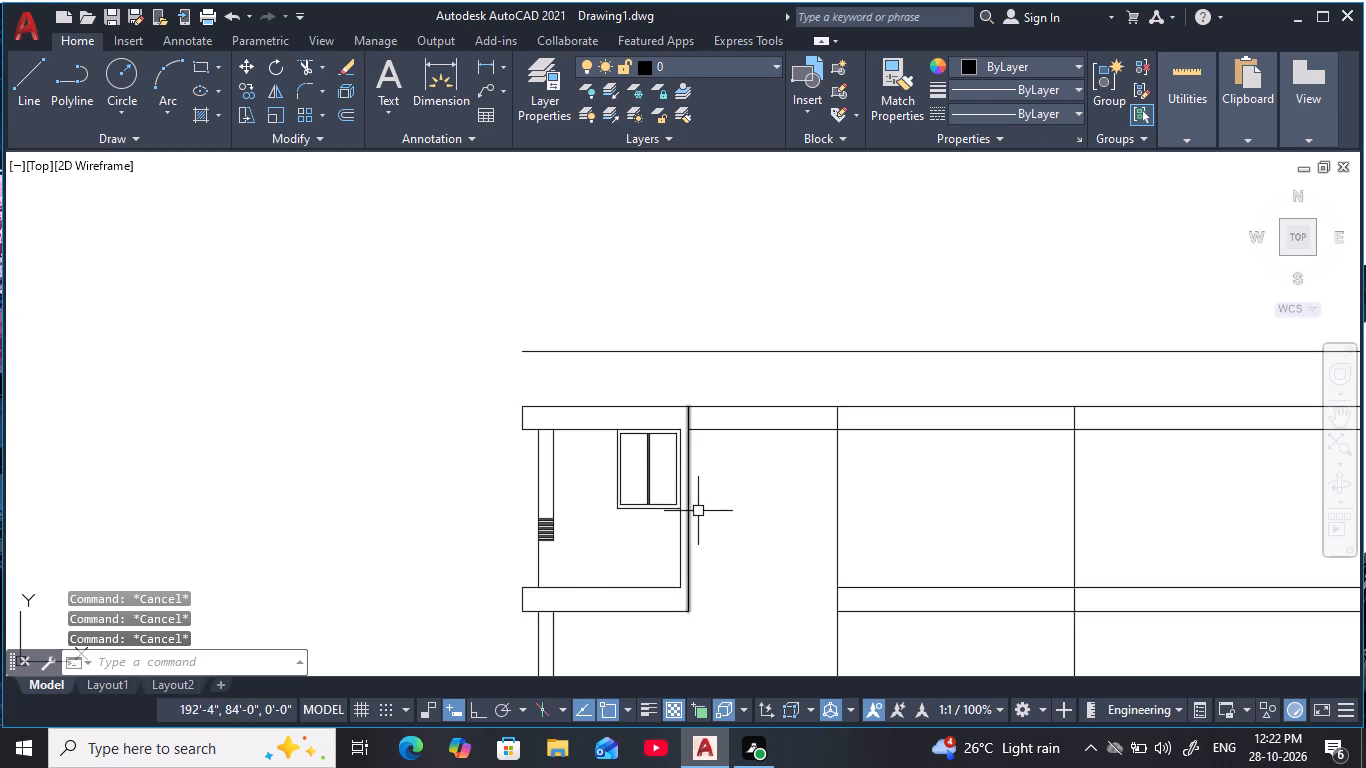
Copy the framed corner rectangle with its inner lines straight down 11'-6" into the room below, using its lower right corner as base point.
{"action": "scroll", "coordinate": [708, 514], "scroll_direction": "down", "scroll_amount": 1}
{"action": "middle_click_drag", "start_coordinate": [711, 515], "coordinate": [678, 435]}
{"action": "scroll", "coordinate": [650, 395], "scroll_direction": "up", "scroll_amount": 3}
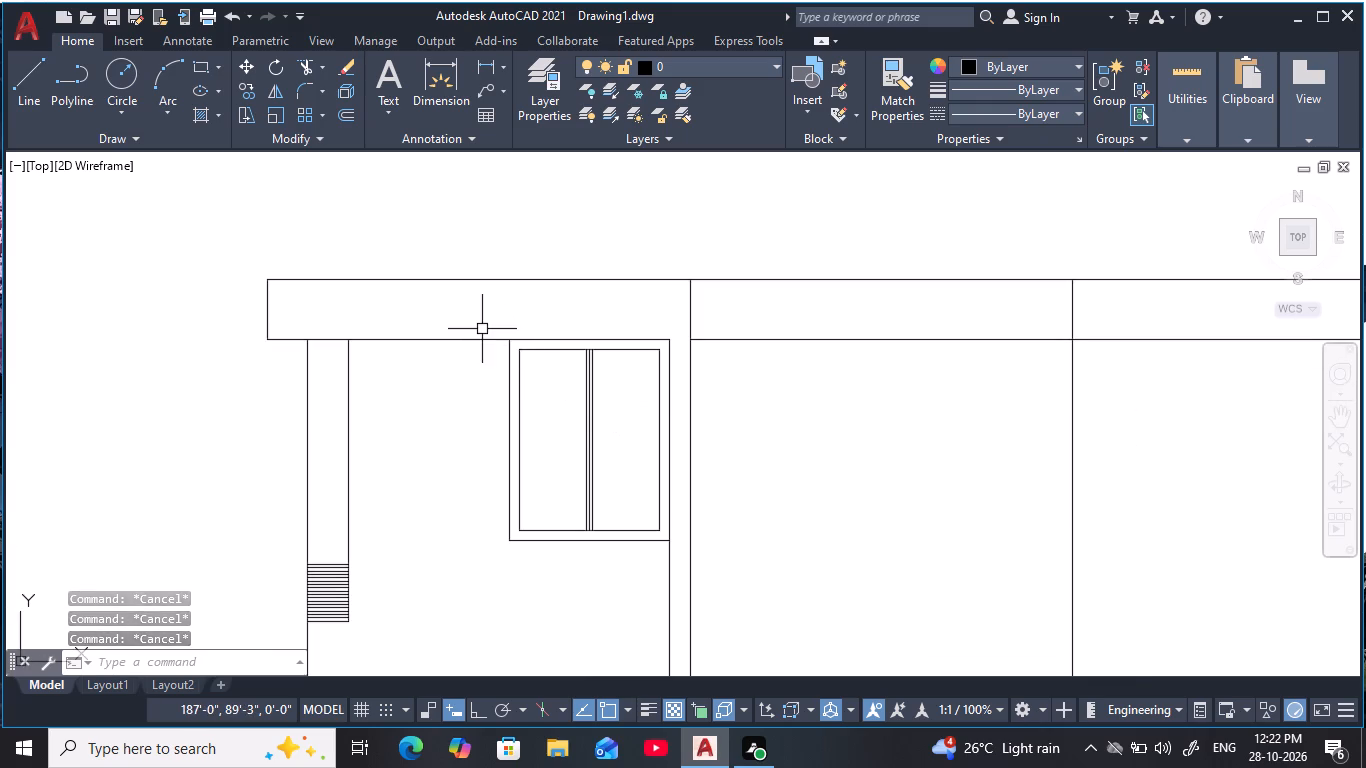
{"action": "left_click", "coordinate": [482, 329]}
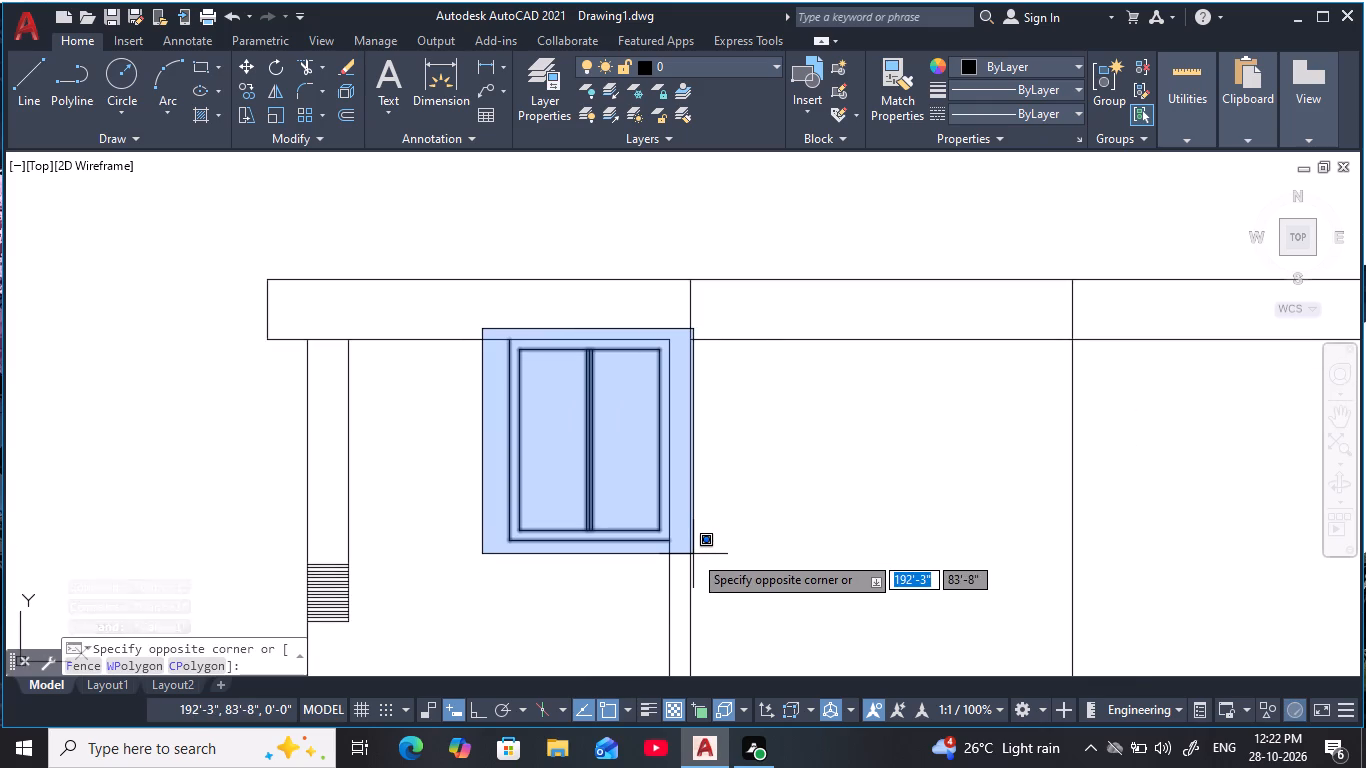
{"action": "left_click", "coordinate": [692, 554]}
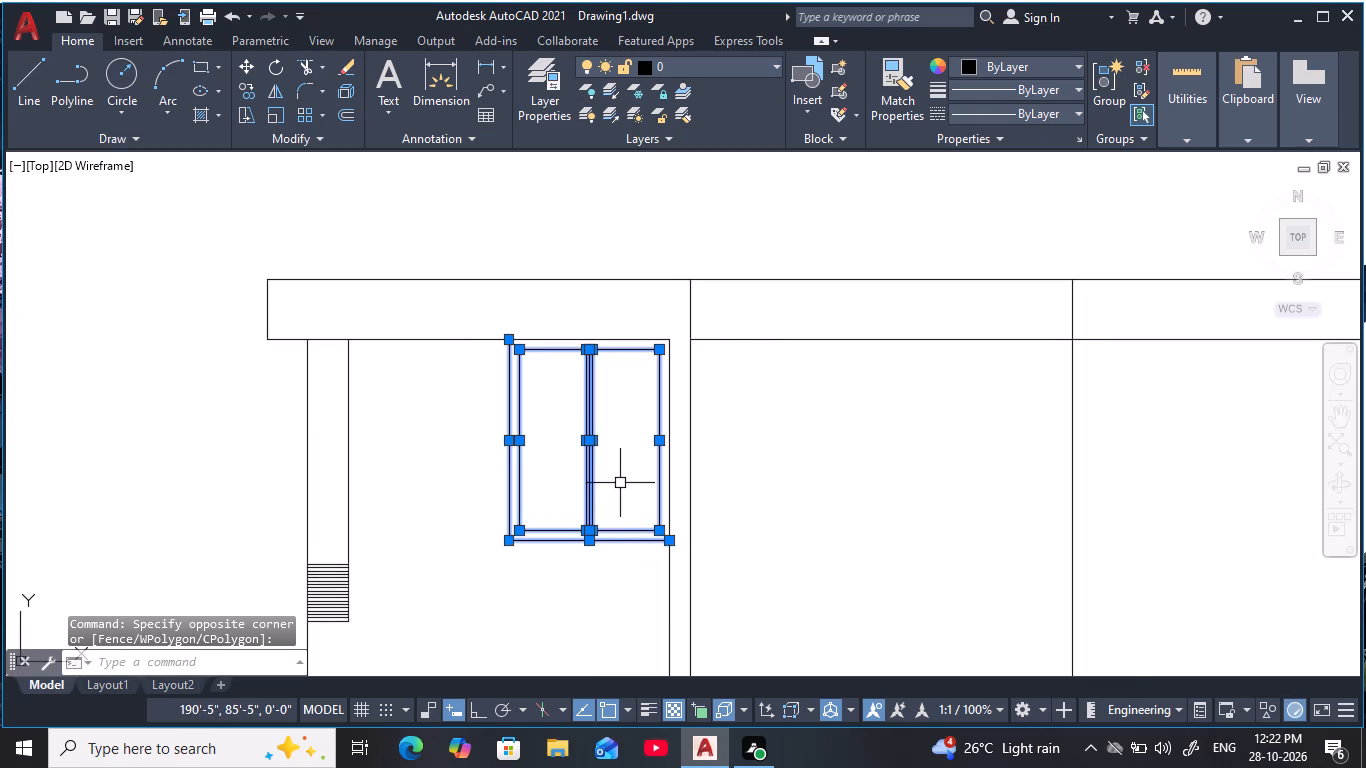
{"action": "type", "text": "co"}
{"action": "key", "text": "space"}
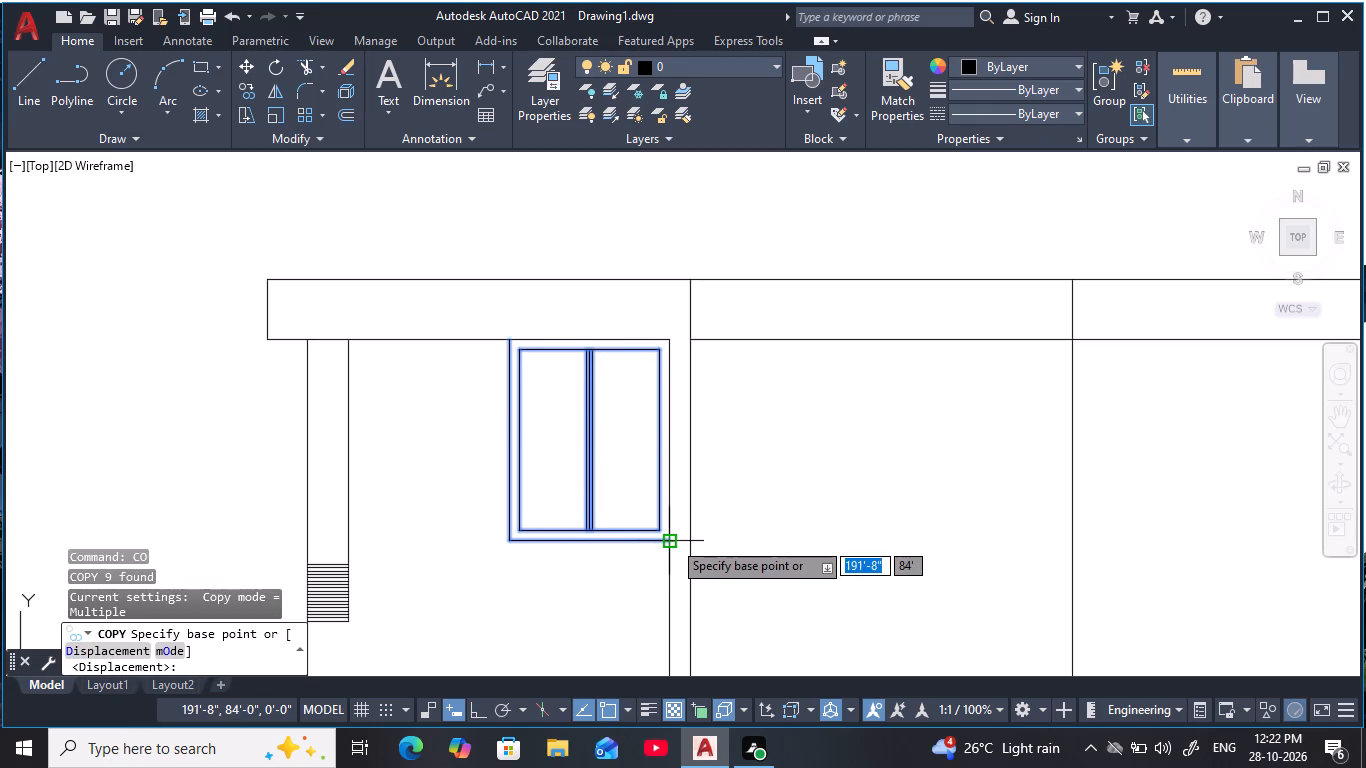
{"action": "left_click", "coordinate": [666, 541]}
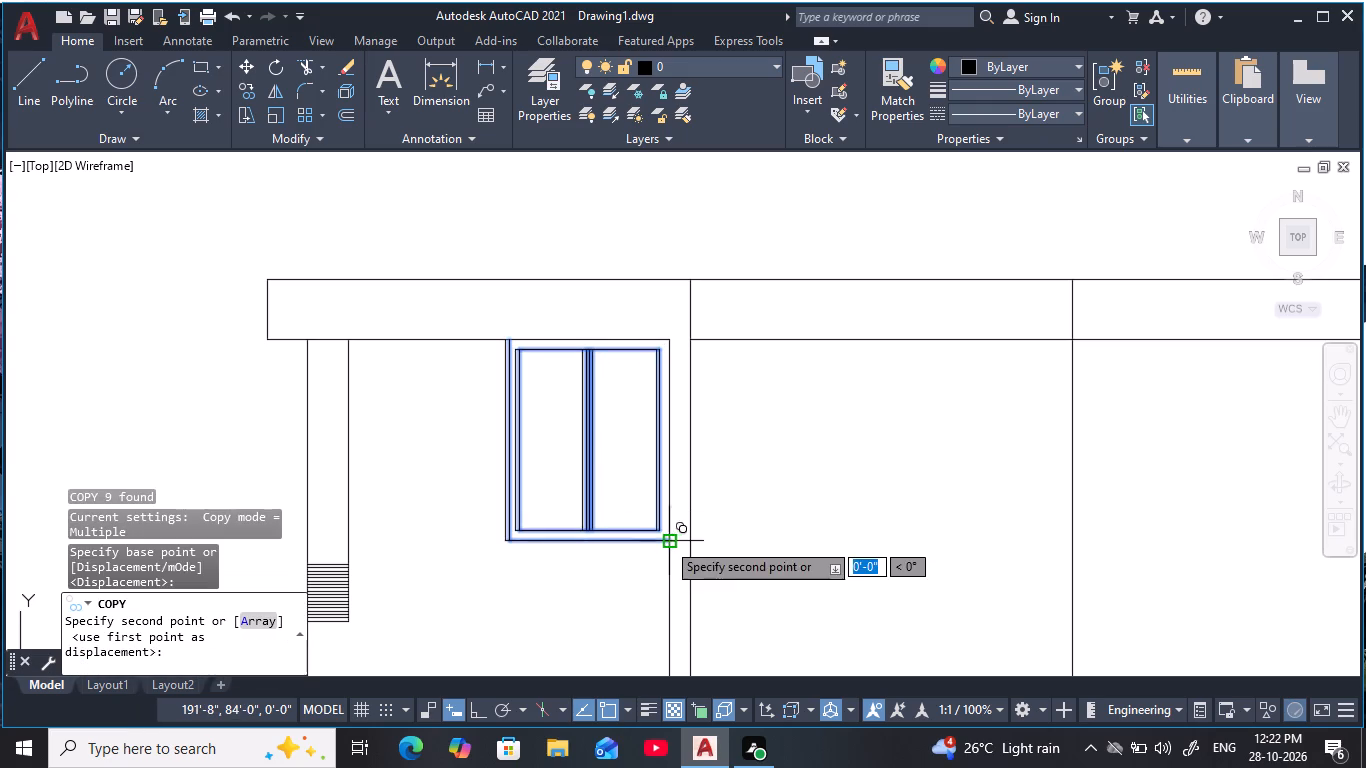
{"action": "scroll", "coordinate": [669, 570], "scroll_direction": "down", "scroll_amount": 2}
{"action": "middle_click_drag", "start_coordinate": [669, 572], "coordinate": [692, 347]}
{"action": "middle_click_drag", "start_coordinate": [671, 588], "coordinate": [659, 564]}
{"action": "scroll", "coordinate": [696, 533], "scroll_direction": "up", "scroll_amount": 3}
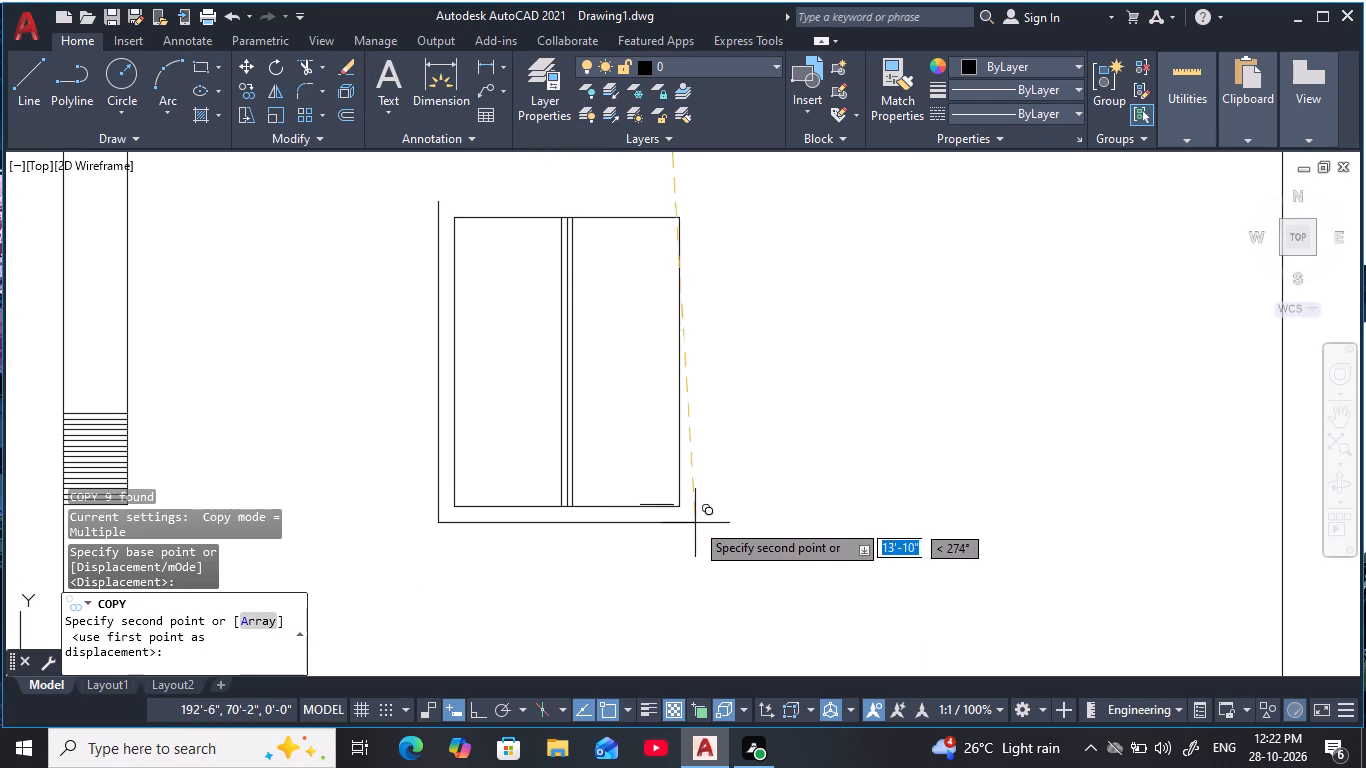
{"action": "key", "text": "F8"}
{"action": "middle_click_drag", "start_coordinate": [648, 514], "coordinate": [652, 569]}
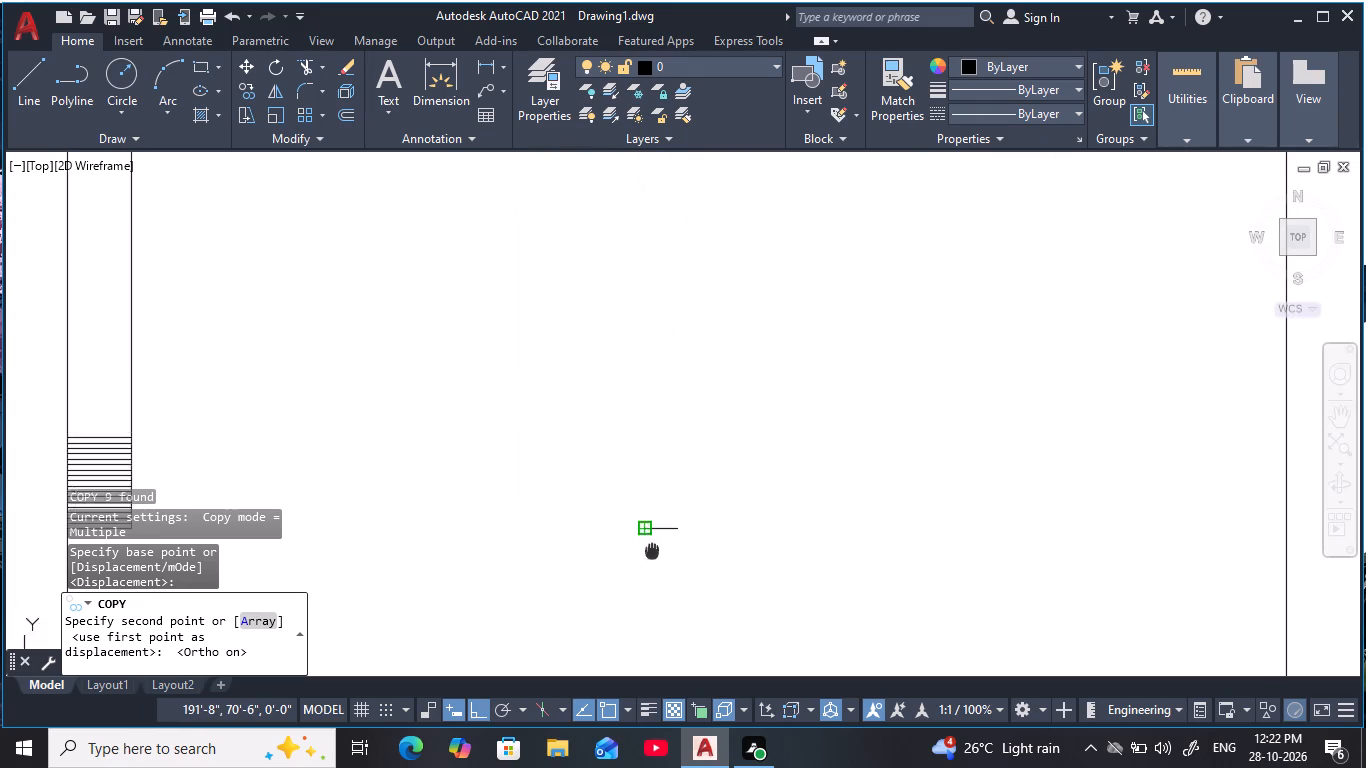
{"action": "middle_click_drag", "start_coordinate": [652, 569], "coordinate": [654, 633]}
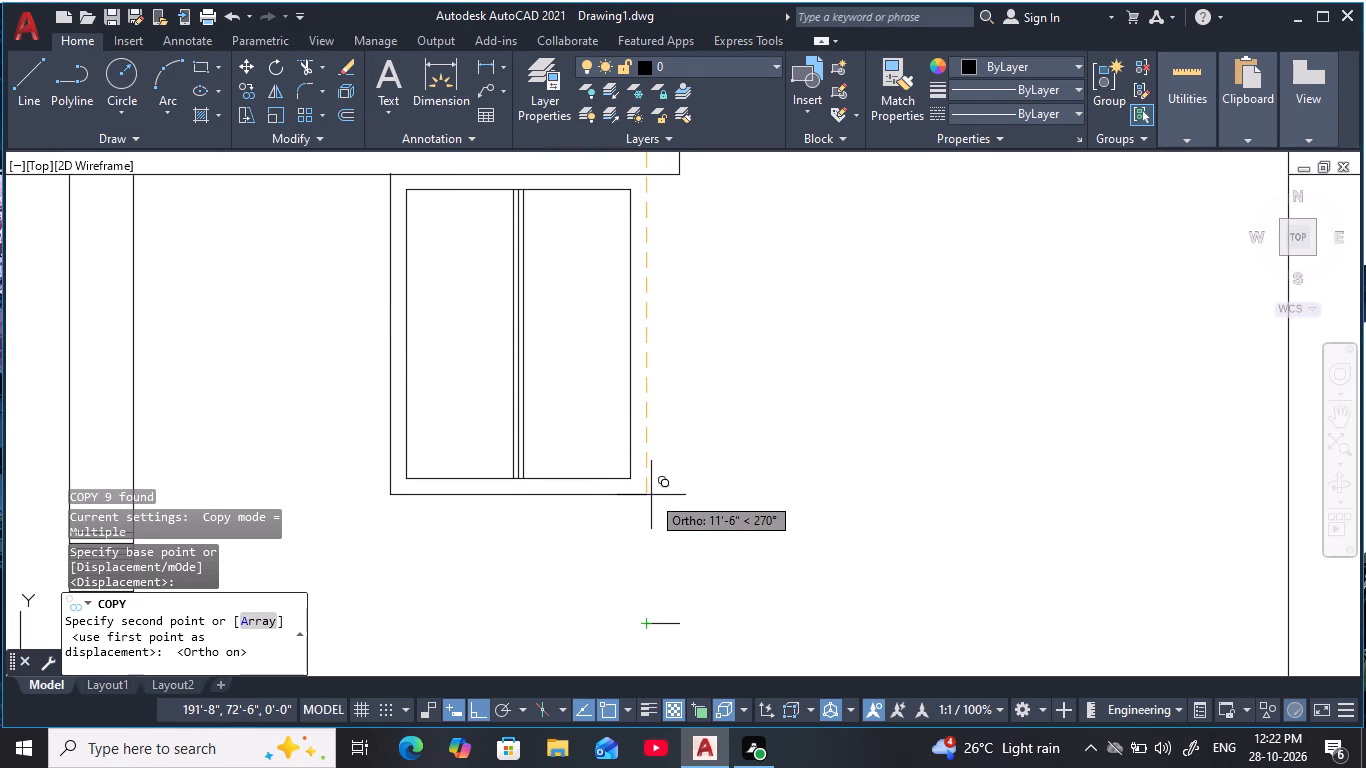
{"action": "middle_click_drag", "start_coordinate": [651, 495], "coordinate": [644, 581]}
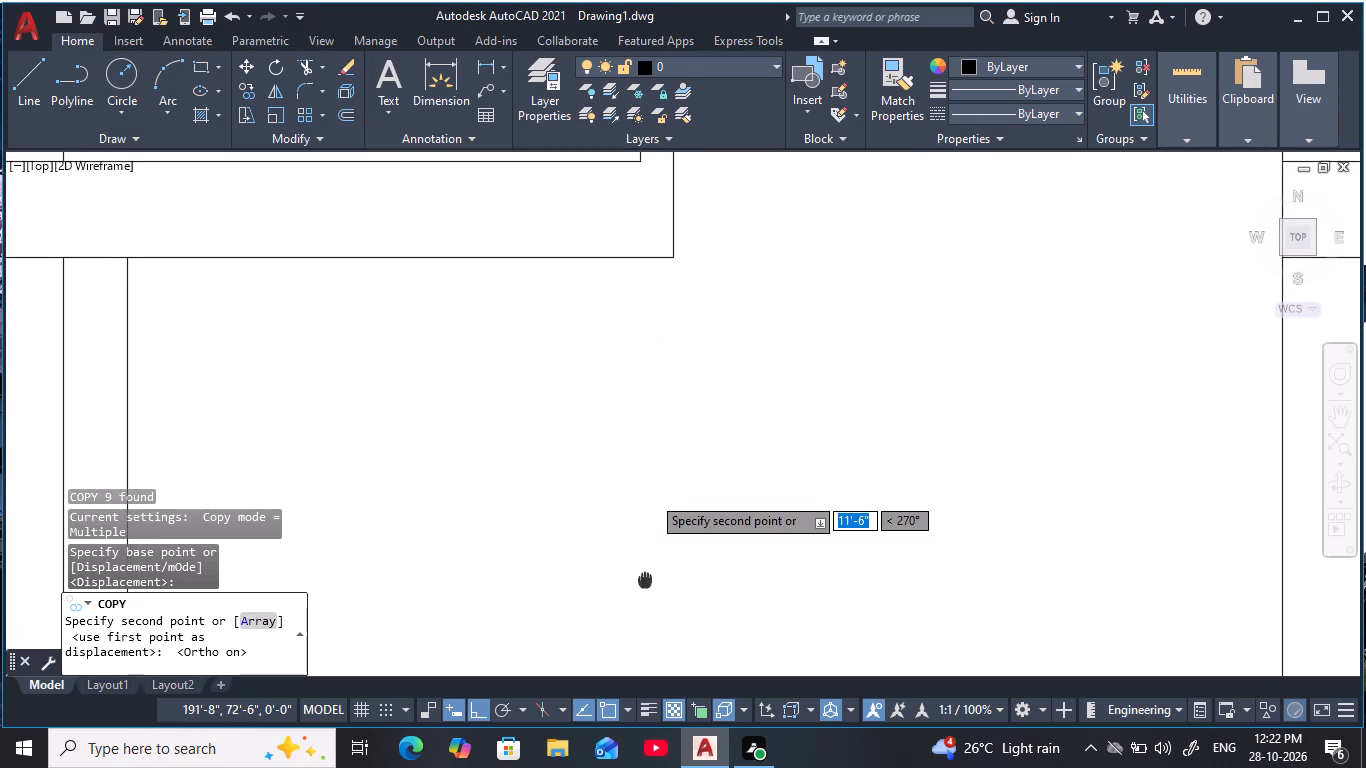
{"action": "middle_click_drag", "start_coordinate": [644, 581], "coordinate": [643, 582]}
{"action": "left_click", "coordinate": [643, 582]}
Place two more copies of the framed rectangle 23'-0" and 34'-6" below the original, in the next two rooms down.
{"action": "scroll", "coordinate": [647, 584], "scroll_direction": "down", "scroll_amount": 1}
{"action": "middle_click_drag", "start_coordinate": [649, 586], "coordinate": [622, 428]}
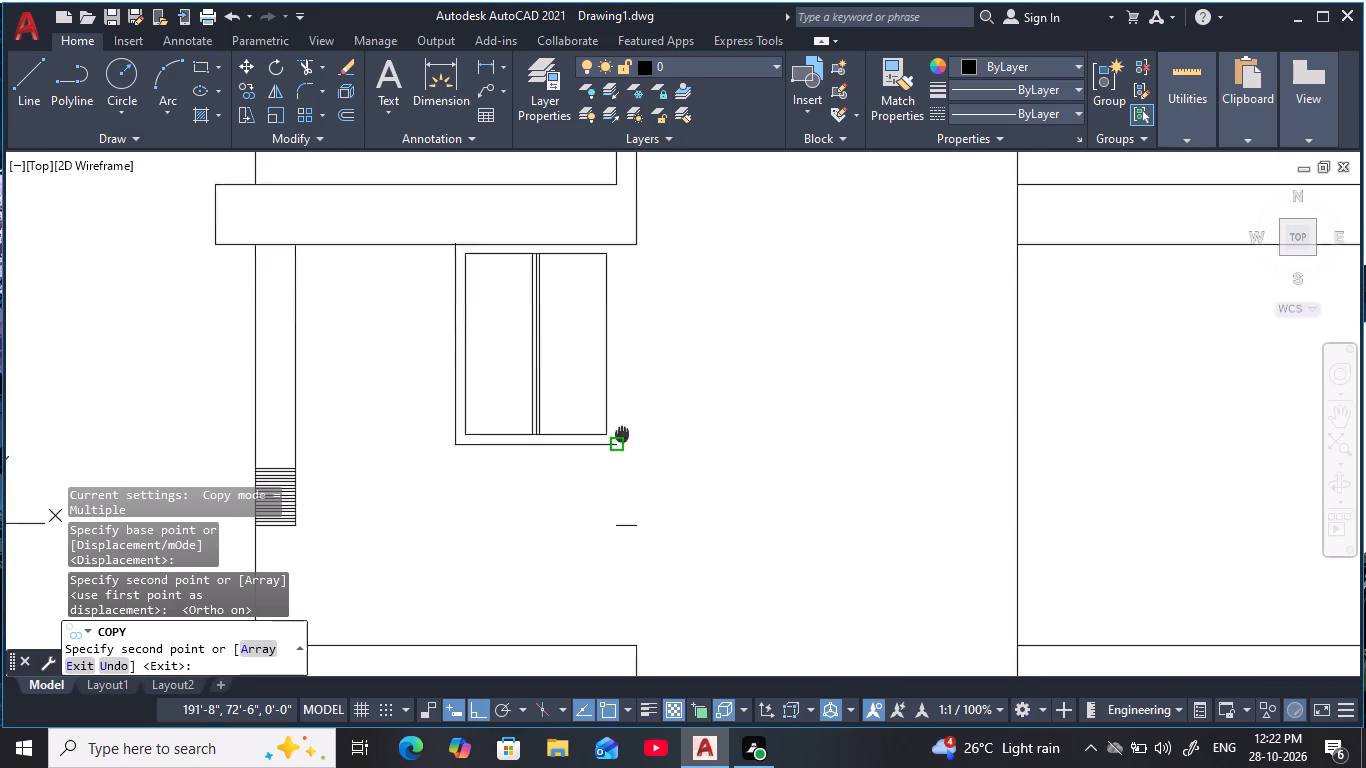
{"action": "middle_click_drag", "start_coordinate": [622, 428], "coordinate": [622, 412]}
{"action": "middle_click_drag", "start_coordinate": [609, 532], "coordinate": [616, 311]}
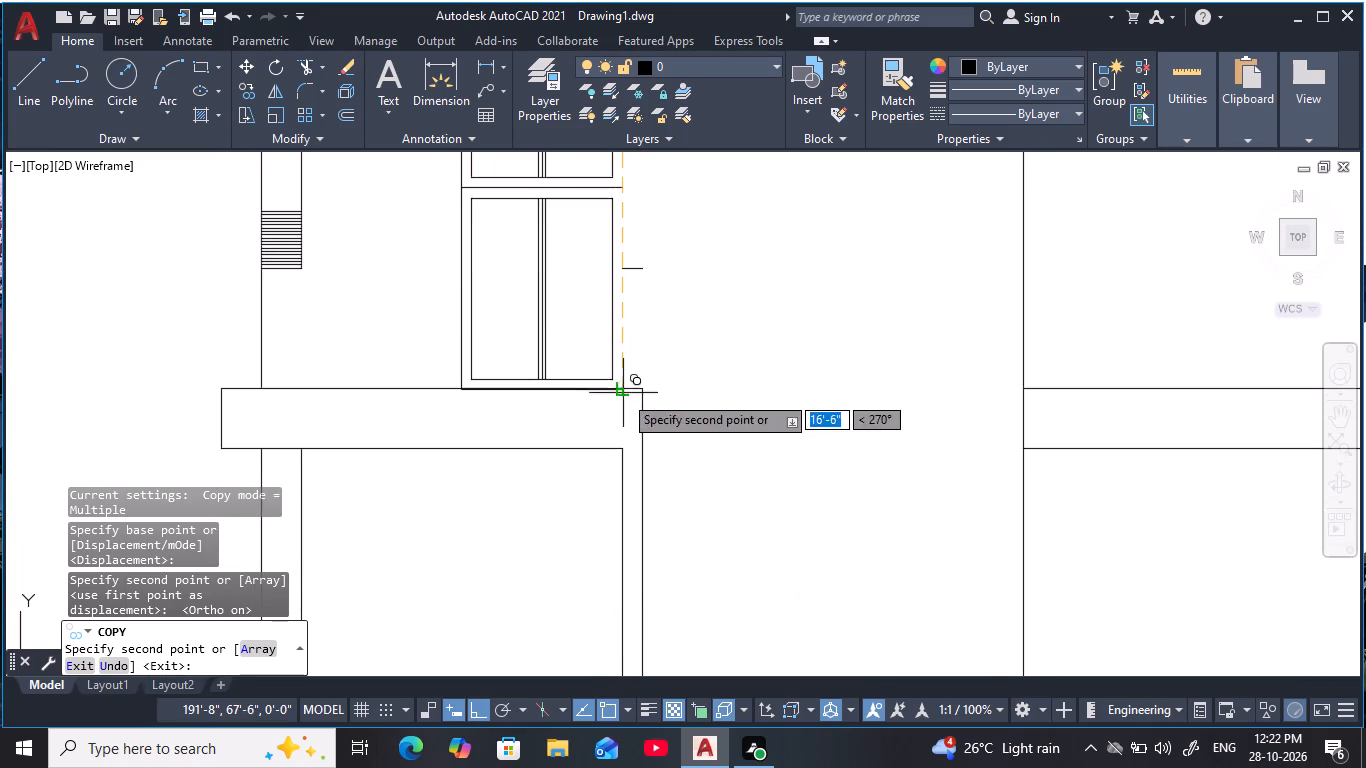
{"action": "middle_click_drag", "start_coordinate": [617, 430], "coordinate": [619, 272]}
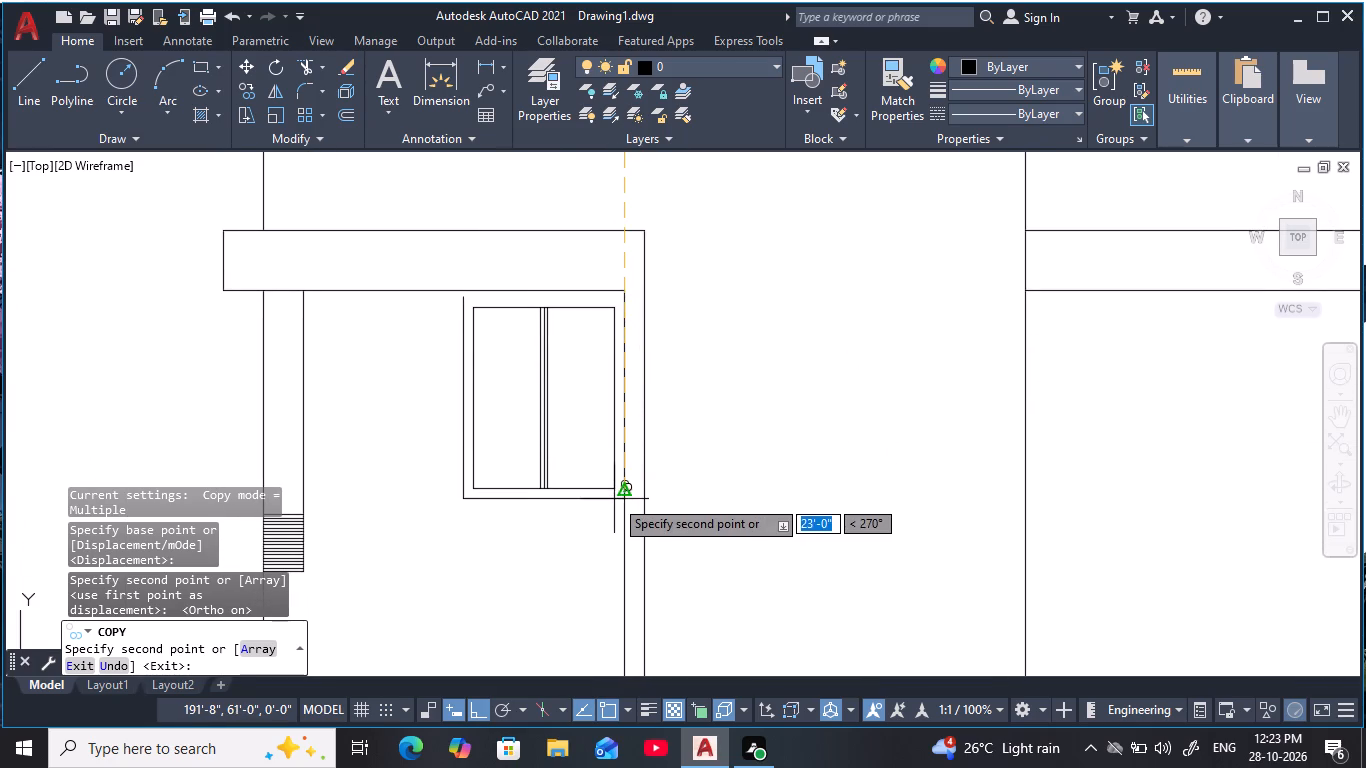
{"action": "left_click", "coordinate": [614, 494]}
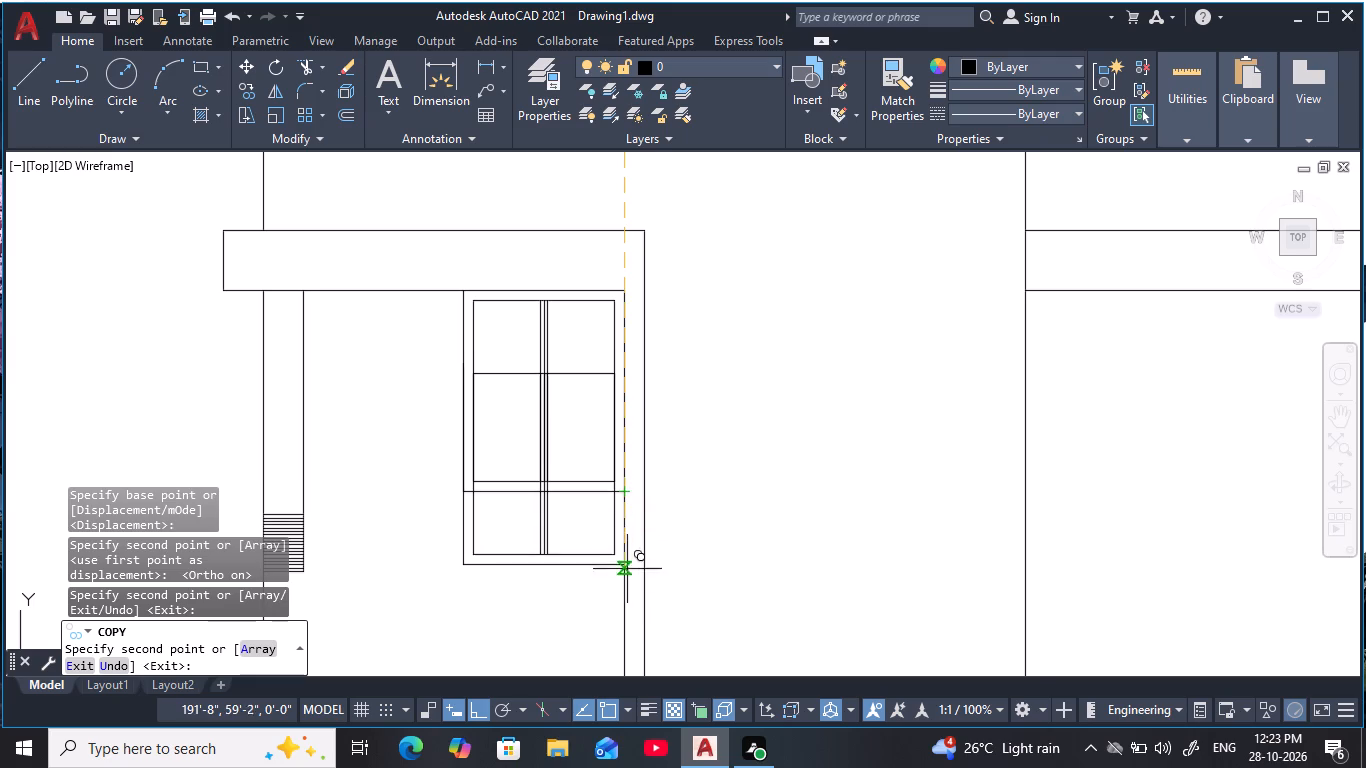
{"action": "middle_click_drag", "start_coordinate": [627, 570], "coordinate": [641, 348]}
{"action": "middle_click_drag", "start_coordinate": [594, 571], "coordinate": [604, 423]}
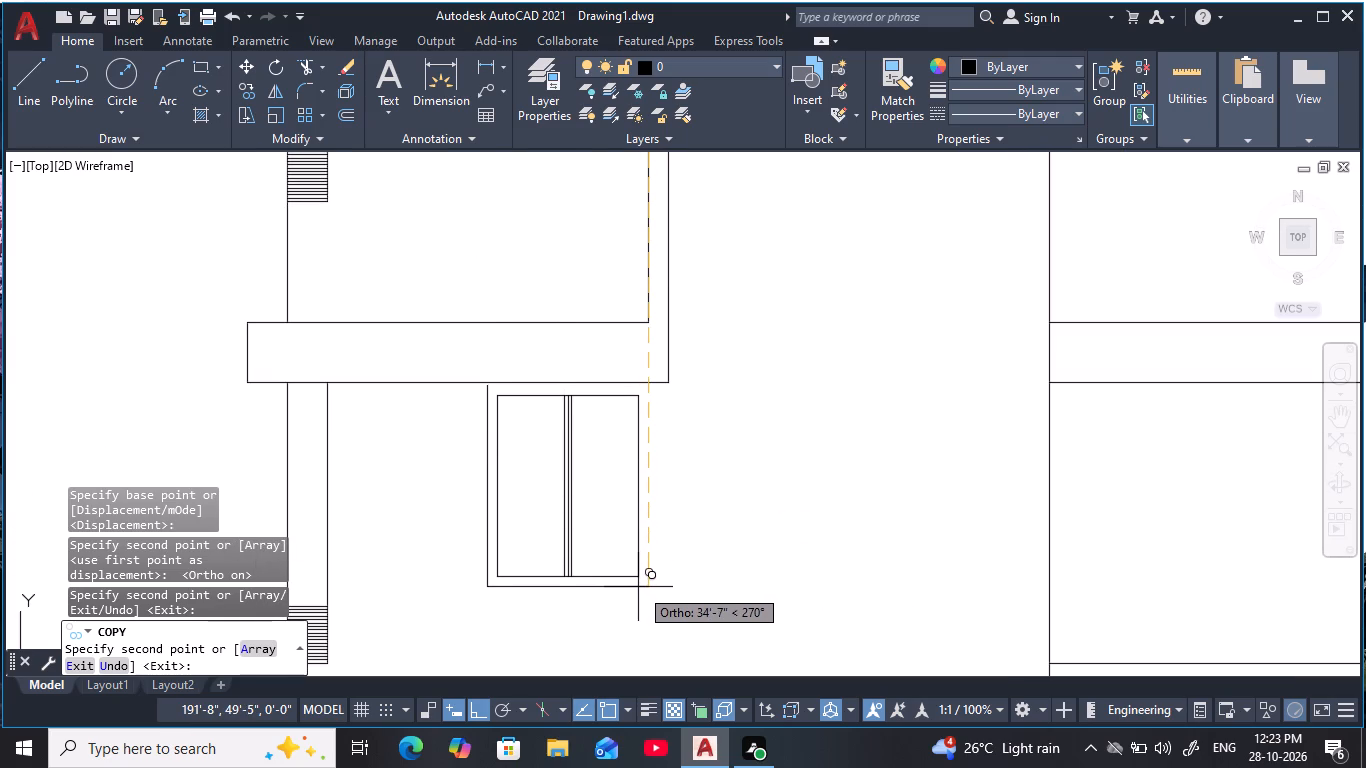
{"action": "middle_click_drag", "start_coordinate": [625, 582], "coordinate": [616, 460]}
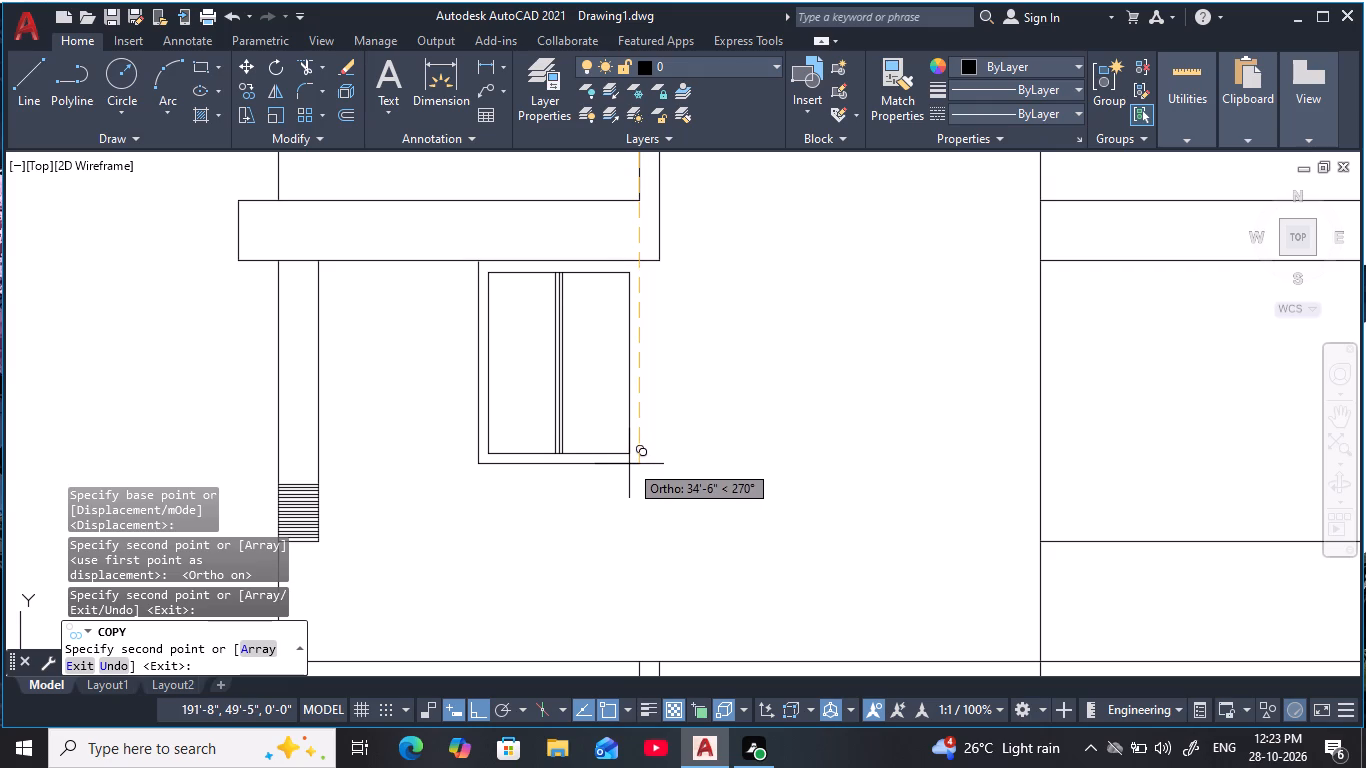
{"action": "left_click", "coordinate": [629, 464]}
{"action": "key", "text": "Escape"}
{"action": "key", "text": "Escape"}
{"action": "key", "text": "Escape"}
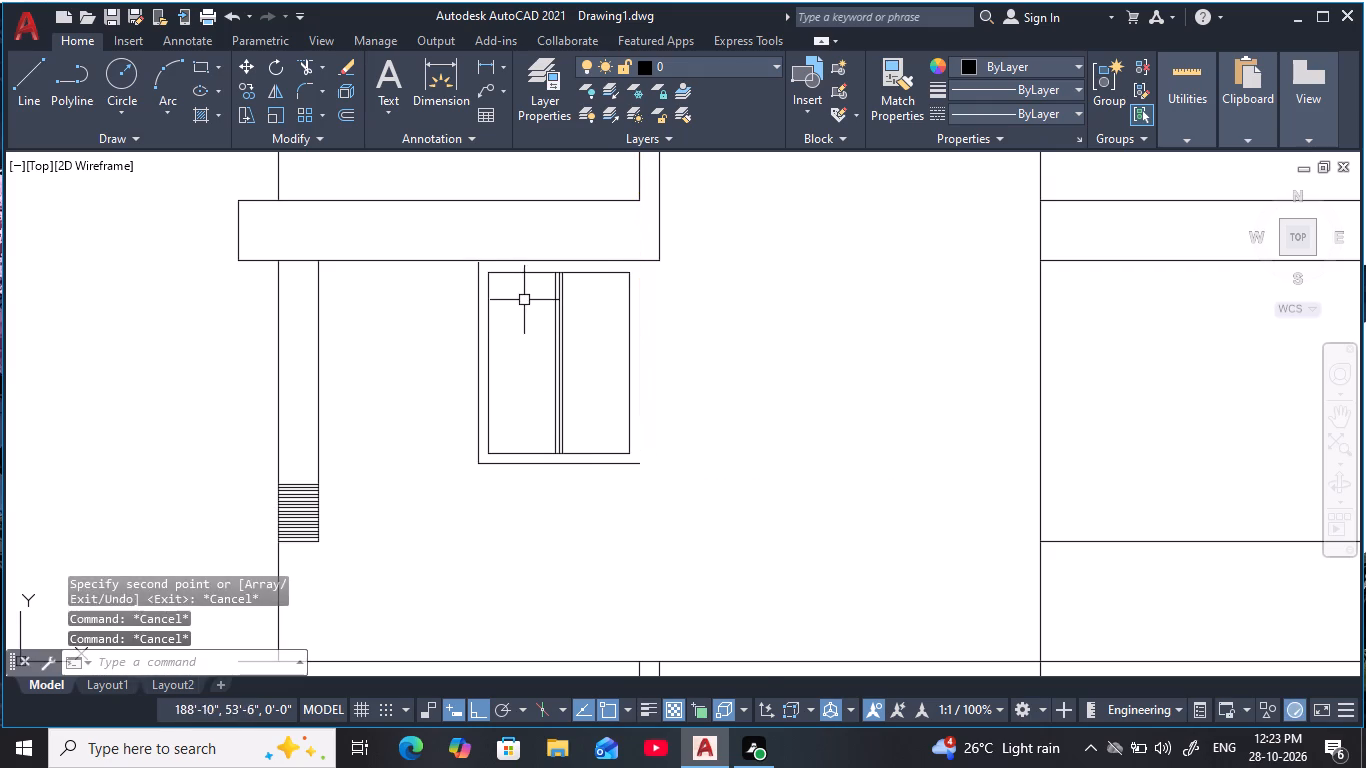
Move the lowest framed rectangle copy up from its left side's top end to the bottom edge of the horizontal strip above.
{"action": "key", "text": "Escape"}
{"action": "scroll", "coordinate": [493, 287], "scroll_direction": "up", "scroll_amount": 3}
{"action": "middle_click_drag", "start_coordinate": [493, 287], "coordinate": [515, 336]}
{"action": "key", "text": "Escape"}
{"action": "key", "text": "Escape"}
{"action": "key", "text": "Escape"}
{"action": "scroll", "coordinate": [457, 313], "scroll_direction": "down", "scroll_amount": 5}
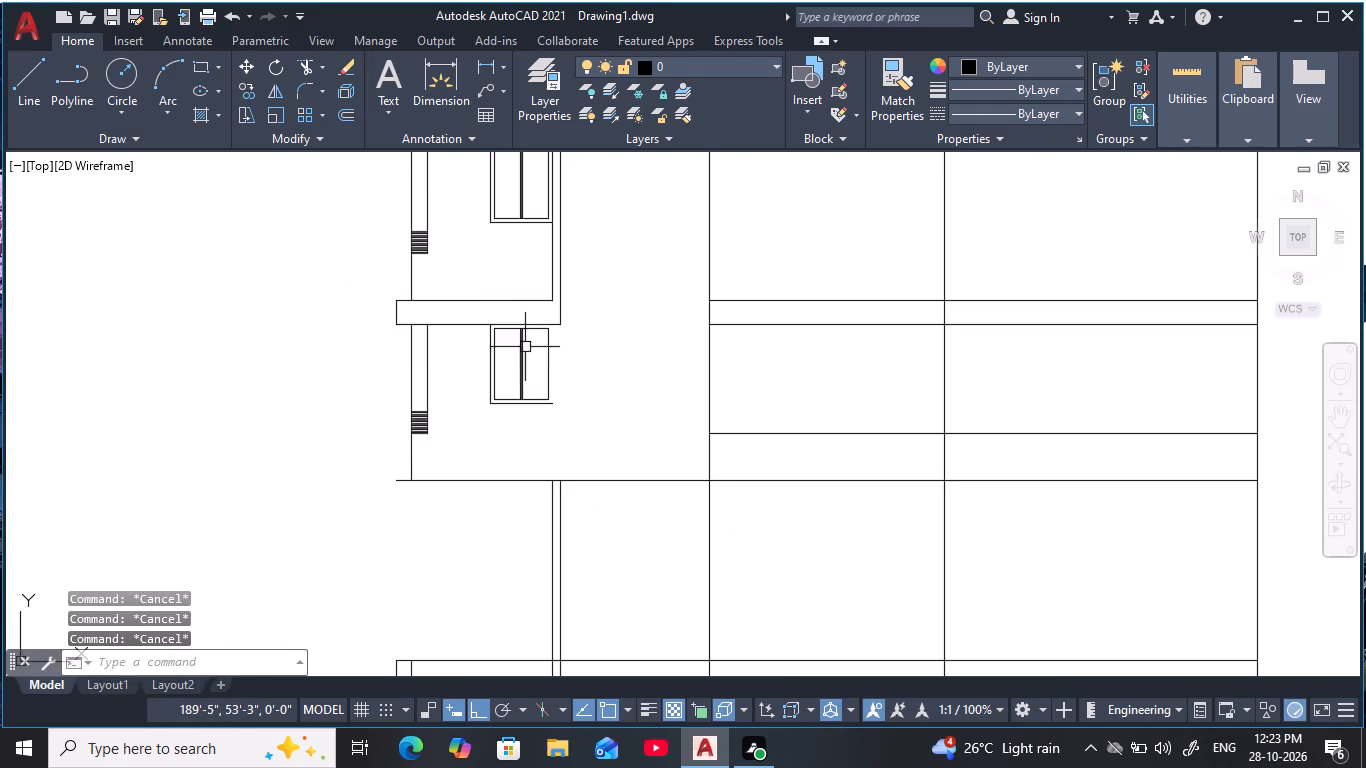
{"action": "key", "text": "Escape"}
{"action": "scroll", "coordinate": [509, 332], "scroll_direction": "up", "scroll_amount": 3}
{"action": "key", "text": "Escape"}
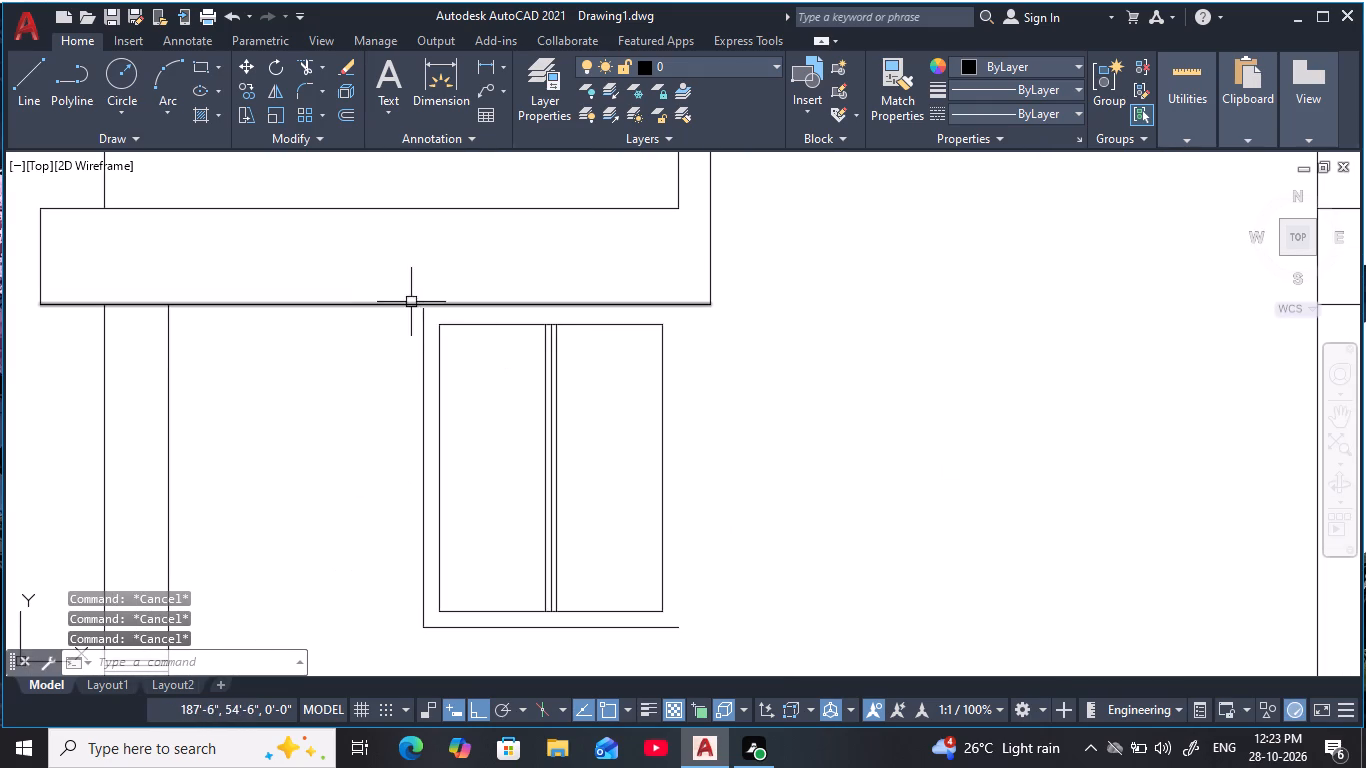
{"action": "left_click", "coordinate": [401, 308]}
{"action": "key", "text": "Escape"}
{"action": "left_click", "coordinate": [397, 313]}
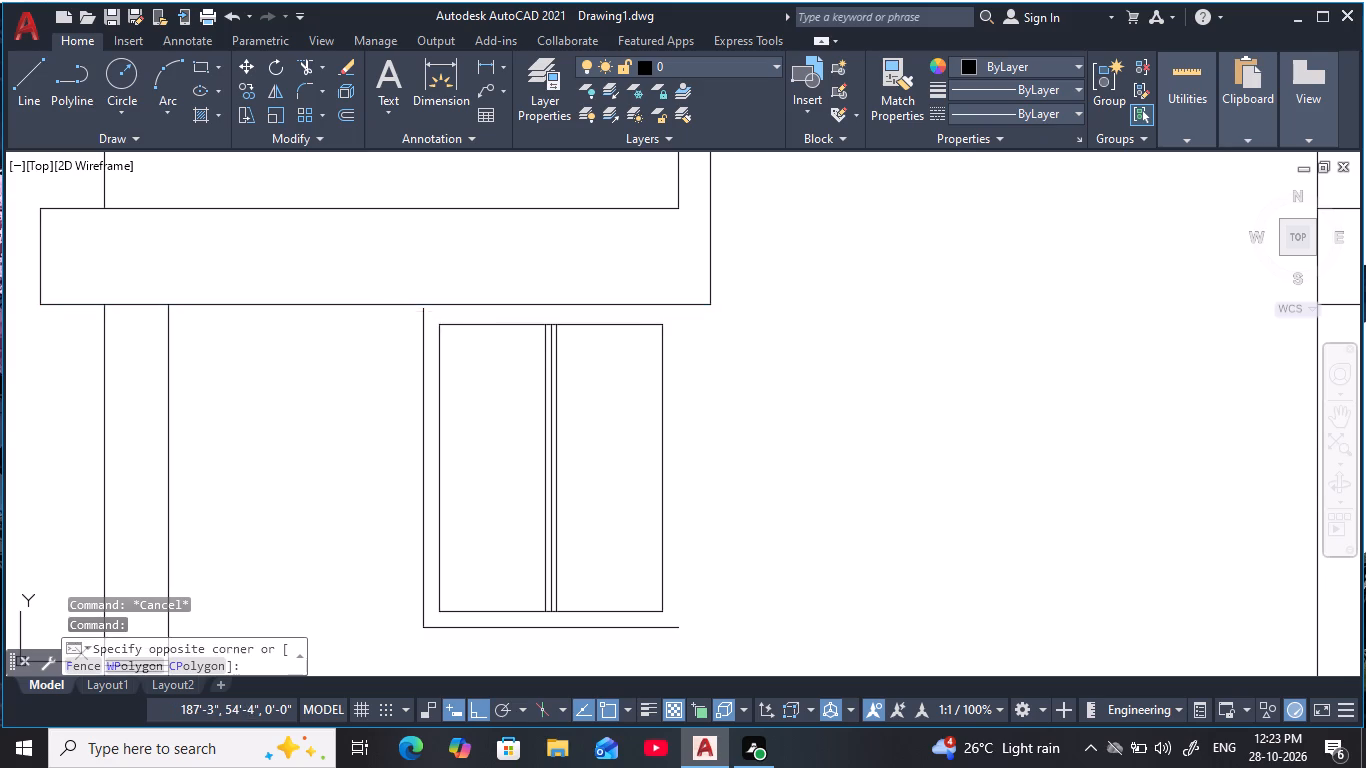
{"action": "key", "text": "Escape"}
{"action": "scroll", "coordinate": [406, 317], "scroll_direction": "up", "scroll_amount": 3}
{"action": "left_click", "coordinate": [406, 277]}
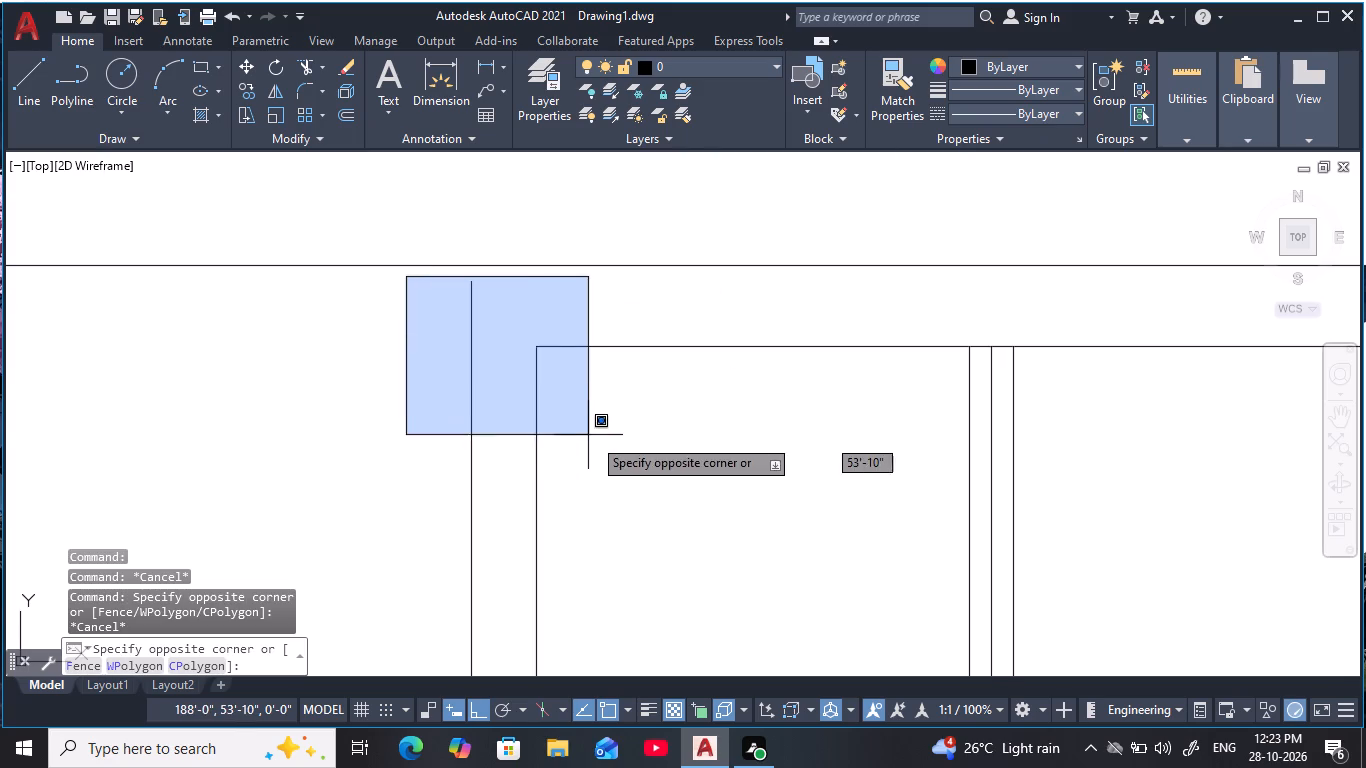
{"action": "middle_click_drag", "start_coordinate": [592, 439], "coordinate": [425, 205]}
{"action": "scroll", "coordinate": [422, 206], "scroll_direction": "down", "scroll_amount": 2}
{"action": "scroll", "coordinate": [552, 360], "scroll_direction": "down", "scroll_amount": 2}
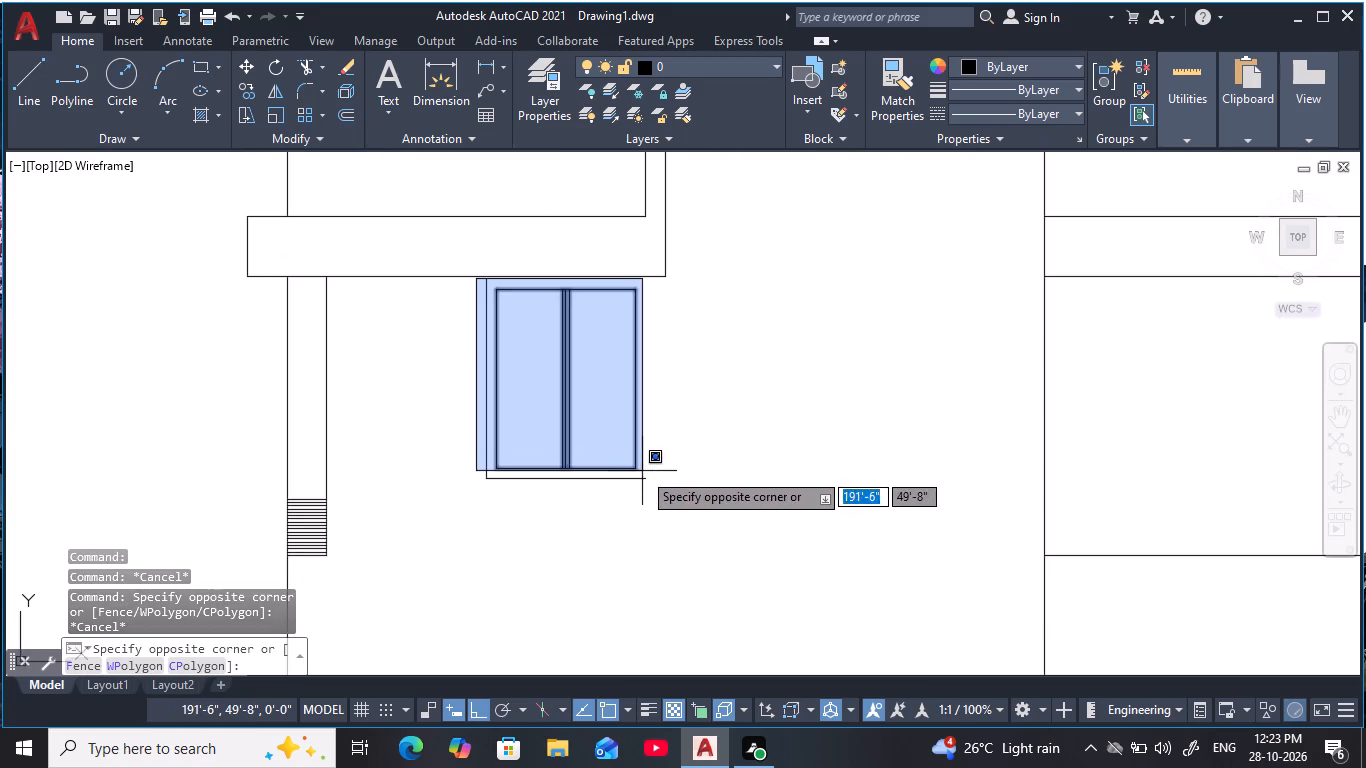
{"action": "left_click", "coordinate": [672, 500]}
{"action": "type", "text": "m"}
{"action": "key", "text": "space"}
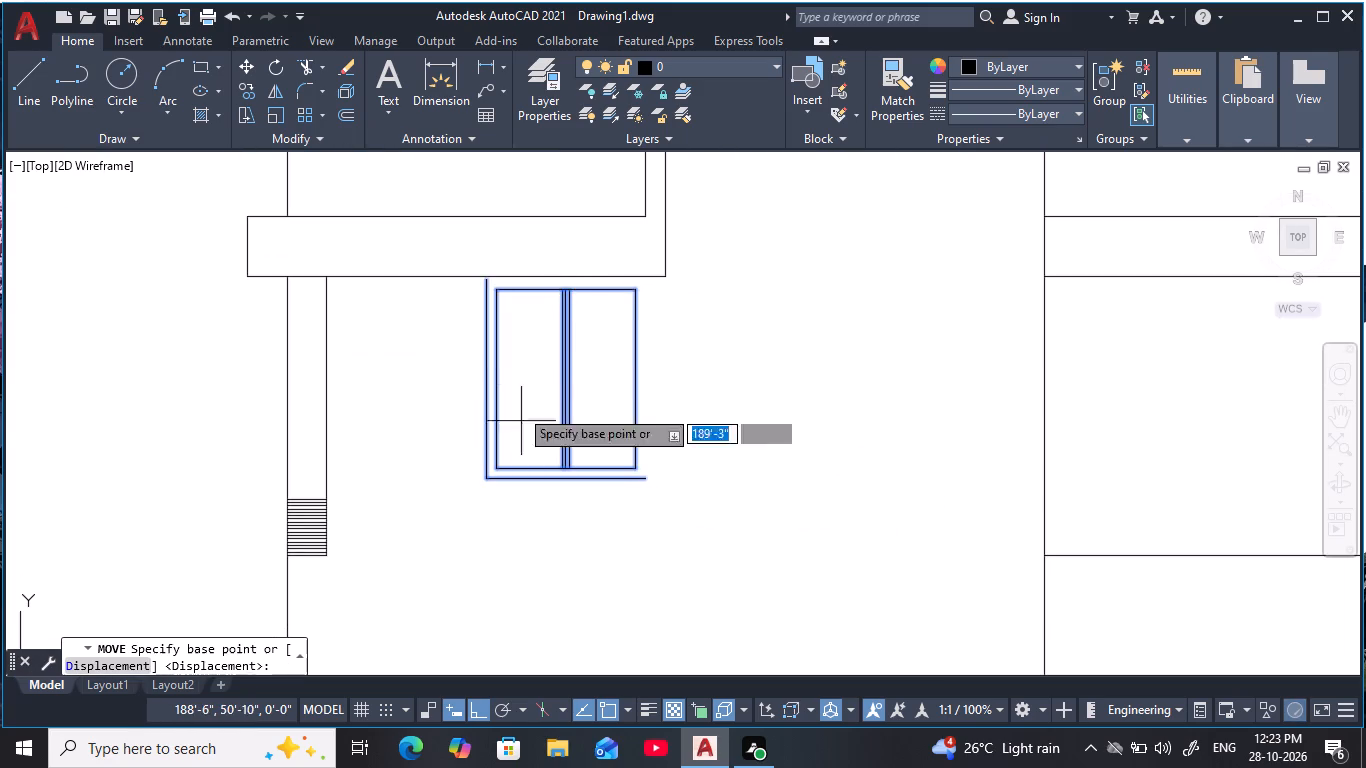
{"action": "scroll", "coordinate": [483, 274], "scroll_direction": "up", "scroll_amount": 3}
{"action": "left_click", "coordinate": [492, 285]}
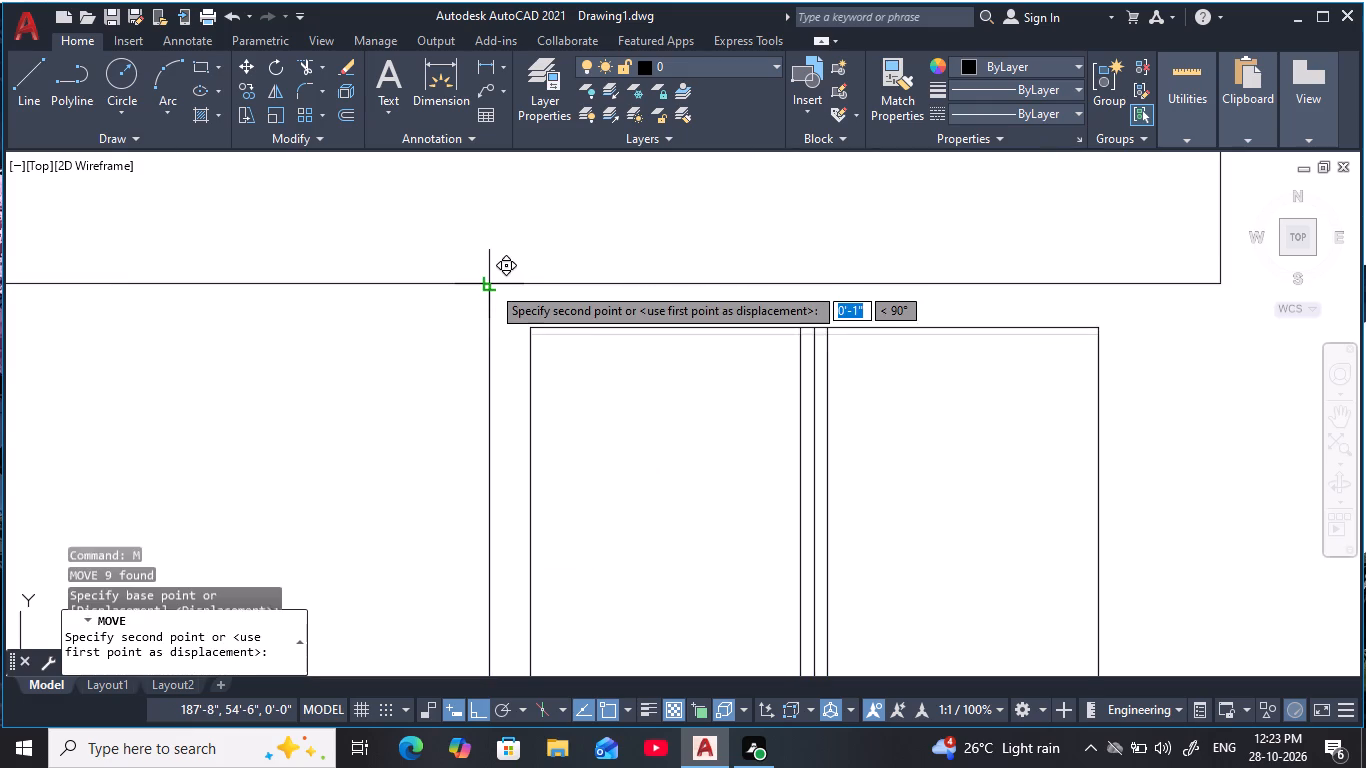
{"action": "left_click", "coordinate": [493, 279]}
{"action": "key", "text": "Escape"}
{"action": "scroll", "coordinate": [544, 253], "scroll_direction": "down", "scroll_amount": 3}
{"action": "key", "text": "Escape"}
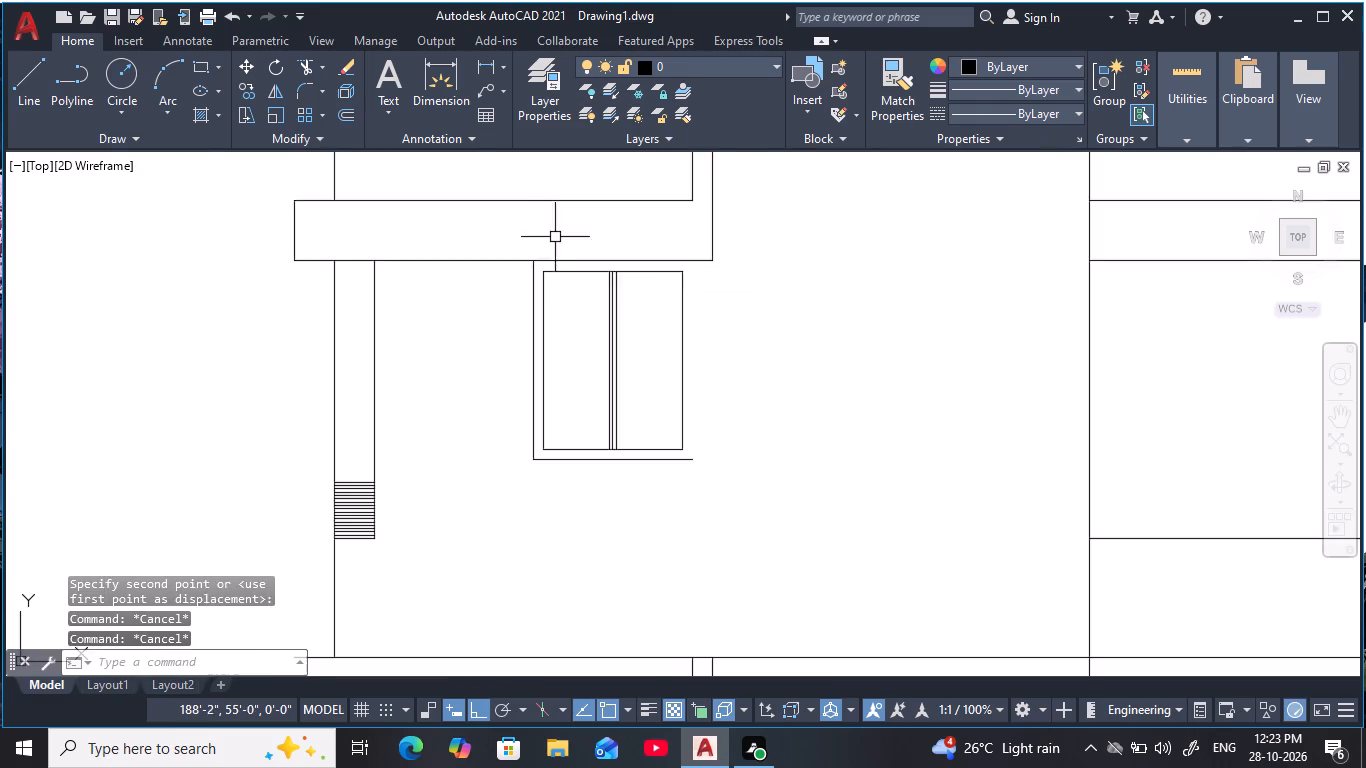
Move the lowest framed rectangle copy up again, snapping its left side's top end to the strip's bottom edge to close the remaining gap.
{"action": "scroll", "coordinate": [555, 235], "scroll_direction": "down", "scroll_amount": 2}
{"action": "key", "text": "Escape"}
{"action": "scroll", "coordinate": [541, 248], "scroll_direction": "up", "scroll_amount": 9}
{"action": "middle_click_drag", "start_coordinate": [549, 255], "coordinate": [441, 512]}
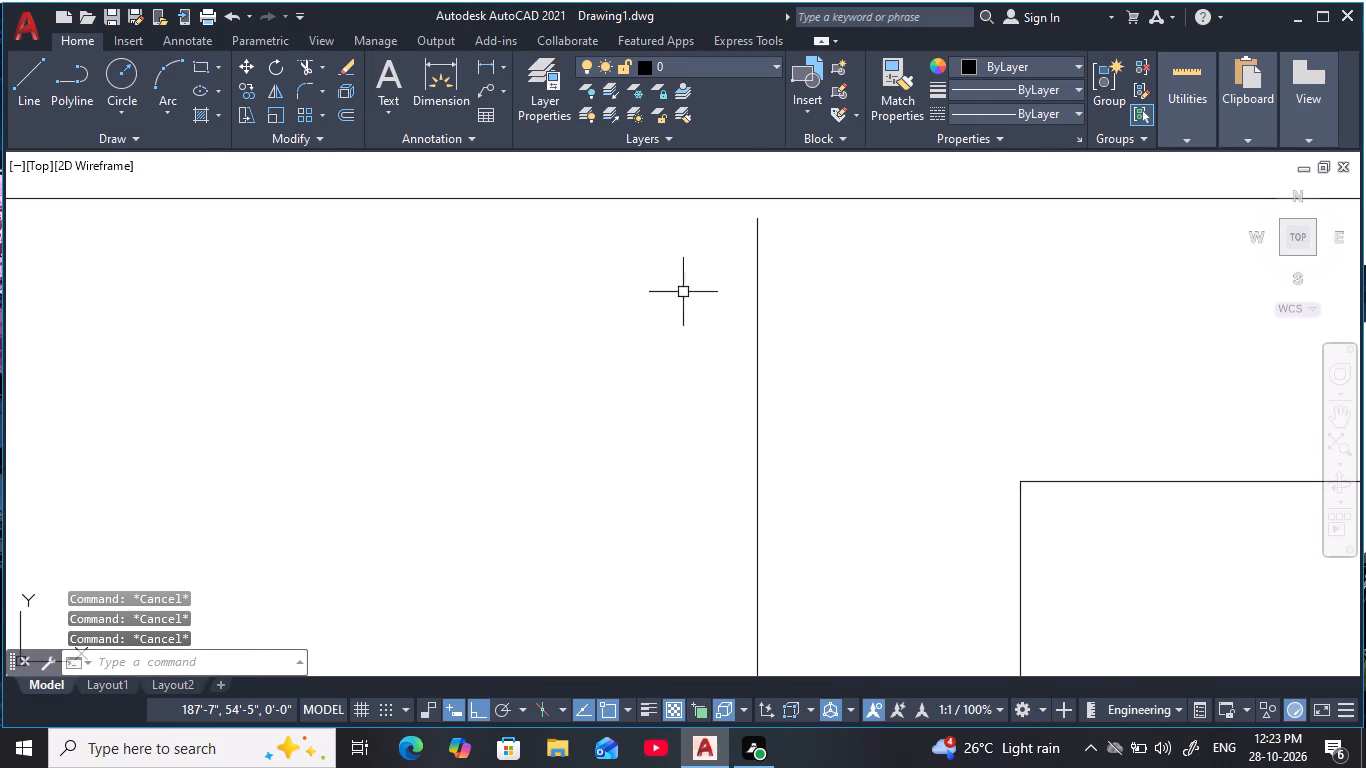
{"action": "scroll", "coordinate": [699, 274], "scroll_direction": "down", "scroll_amount": 2}
{"action": "middle_click_drag", "start_coordinate": [699, 274], "coordinate": [381, 88]}
{"action": "scroll", "coordinate": [383, 98], "scroll_direction": "down", "scroll_amount": 2}
{"action": "middle_click_drag", "start_coordinate": [412, 139], "coordinate": [417, 162]}
{"action": "key", "text": "Escape"}
{"action": "middle_click_drag", "start_coordinate": [380, 204], "coordinate": [394, 235]}
{"action": "scroll", "coordinate": [384, 213], "scroll_direction": "down", "scroll_amount": 3}
{"action": "scroll", "coordinate": [397, 208], "scroll_direction": "up", "scroll_amount": 4}
{"action": "middle_click_drag", "start_coordinate": [398, 203], "coordinate": [404, 292]}
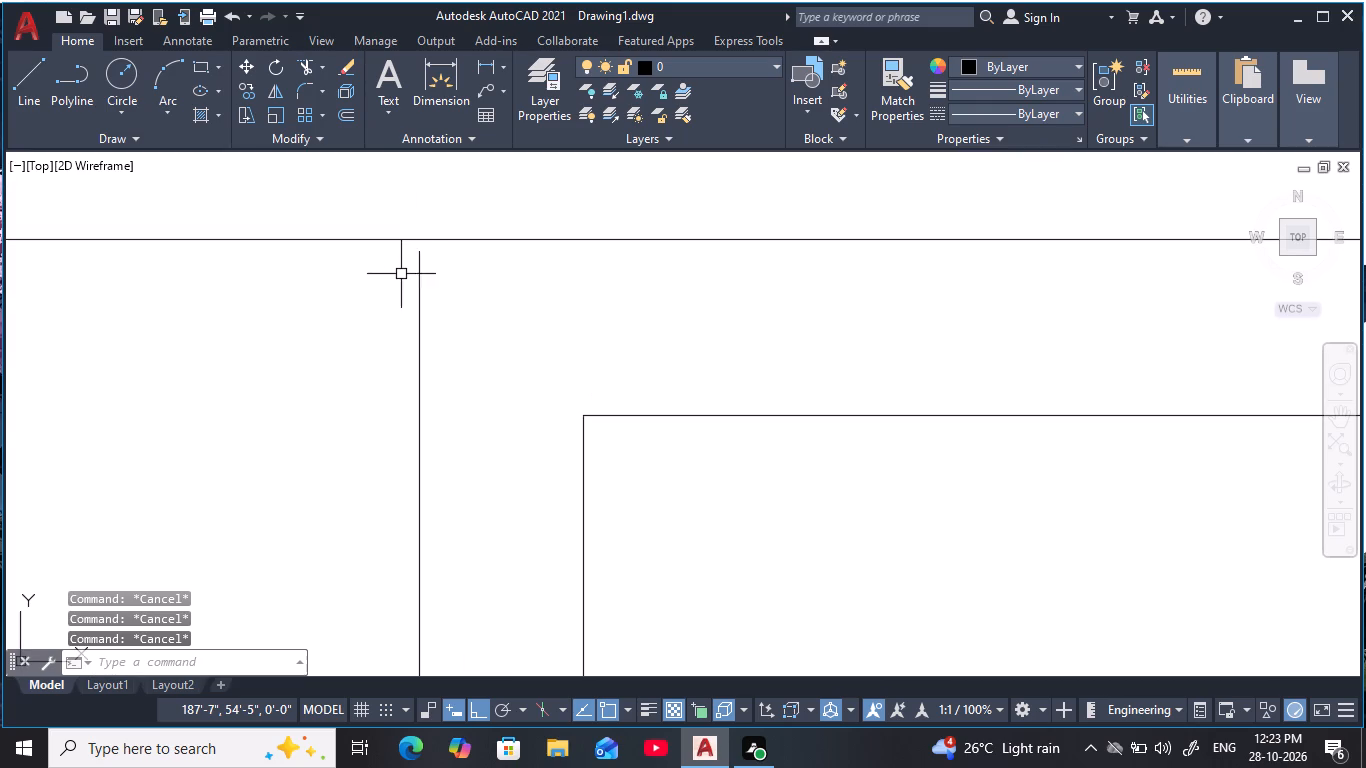
{"action": "left_click", "coordinate": [404, 243]}
{"action": "key", "text": "Escape"}
{"action": "left_click", "coordinate": [404, 251]}
{"action": "scroll", "coordinate": [497, 380], "scroll_direction": "up", "scroll_amount": 1}
{"action": "middle_click_drag", "start_coordinate": [506, 388], "coordinate": [456, 295]}
{"action": "scroll", "coordinate": [455, 291], "scroll_direction": "down", "scroll_amount": 6}
{"action": "scroll", "coordinate": [614, 379], "scroll_direction": "down", "scroll_amount": 4}
{"action": "middle_click_drag", "start_coordinate": [617, 380], "coordinate": [522, 264]}
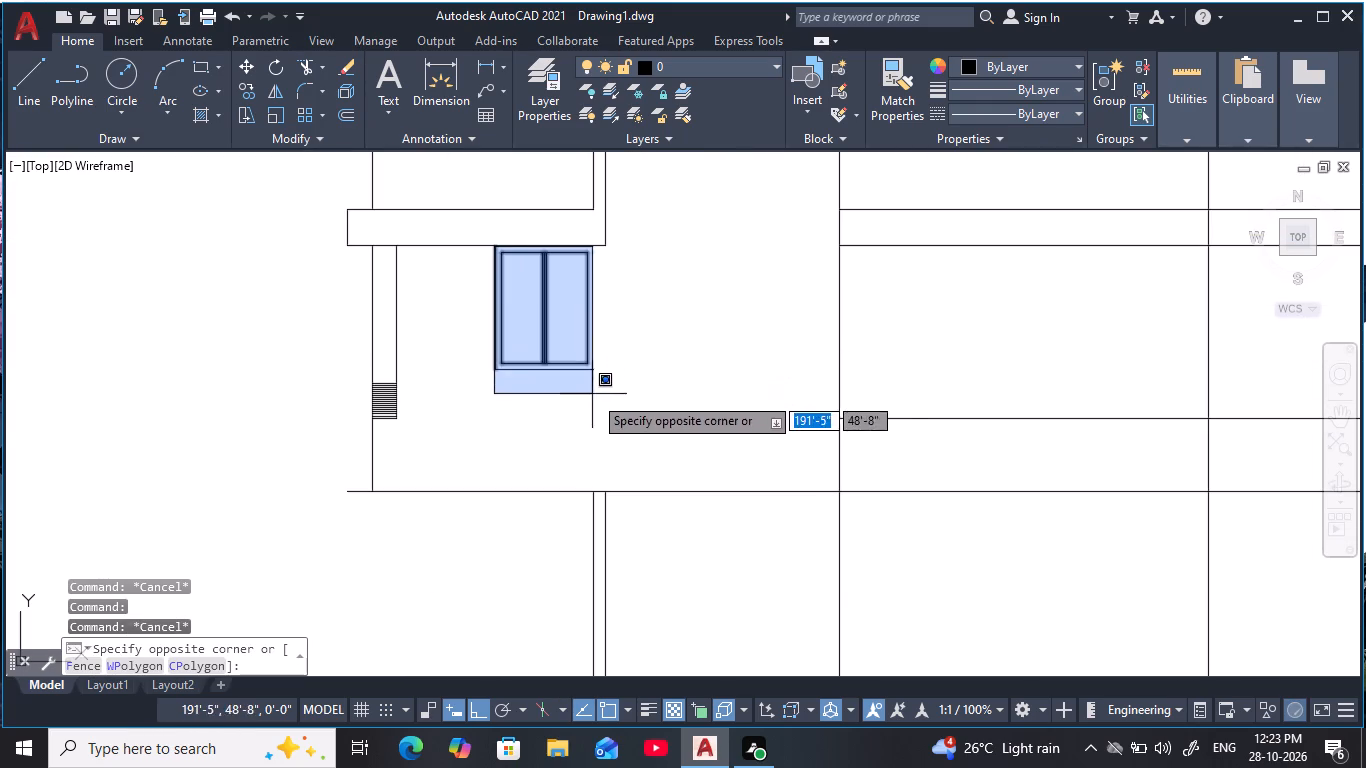
{"action": "left_click", "coordinate": [616, 407]}
{"action": "key", "text": "m"}
{"action": "key", "text": "space"}
{"action": "middle_click_drag", "start_coordinate": [429, 226], "coordinate": [456, 359]}
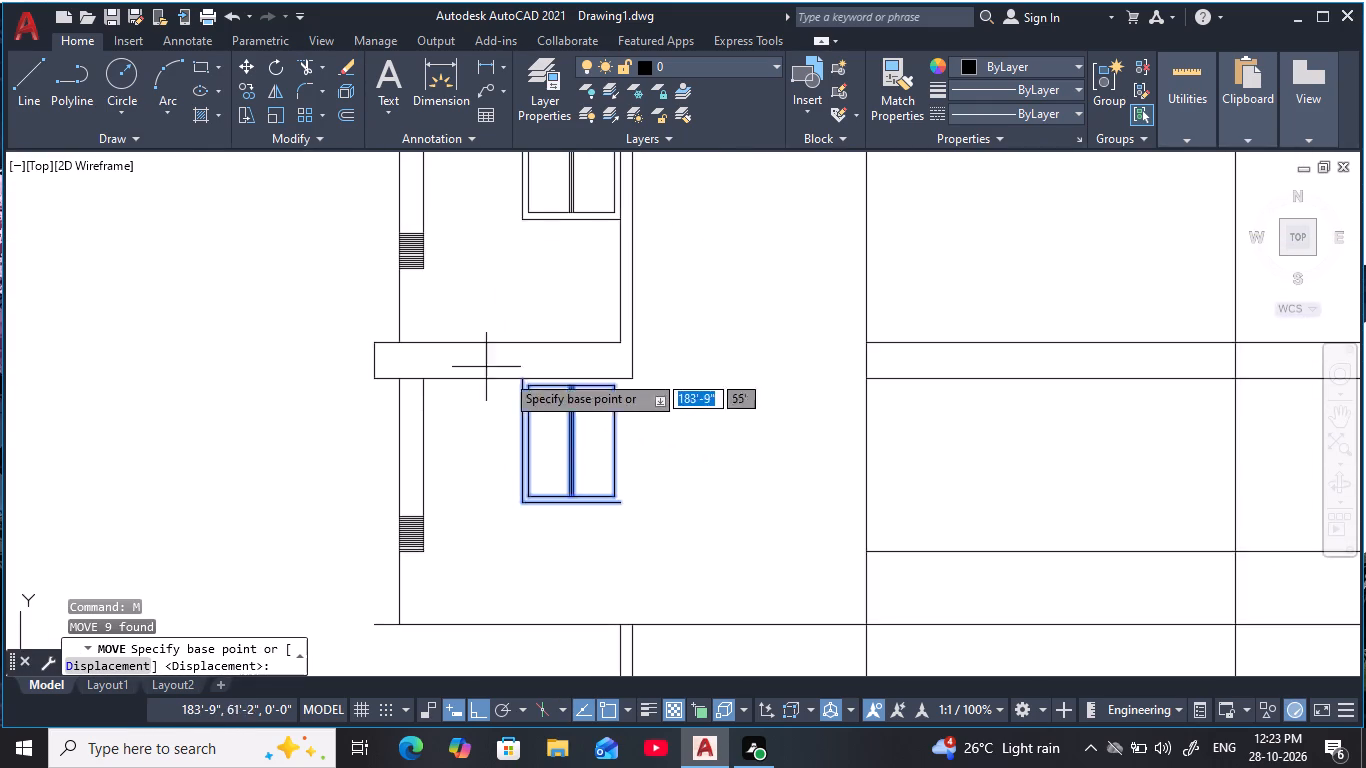
{"action": "scroll", "coordinate": [540, 384], "scroll_direction": "up", "scroll_amount": 8}
{"action": "middle_click_drag", "start_coordinate": [440, 338], "coordinate": [611, 362]}
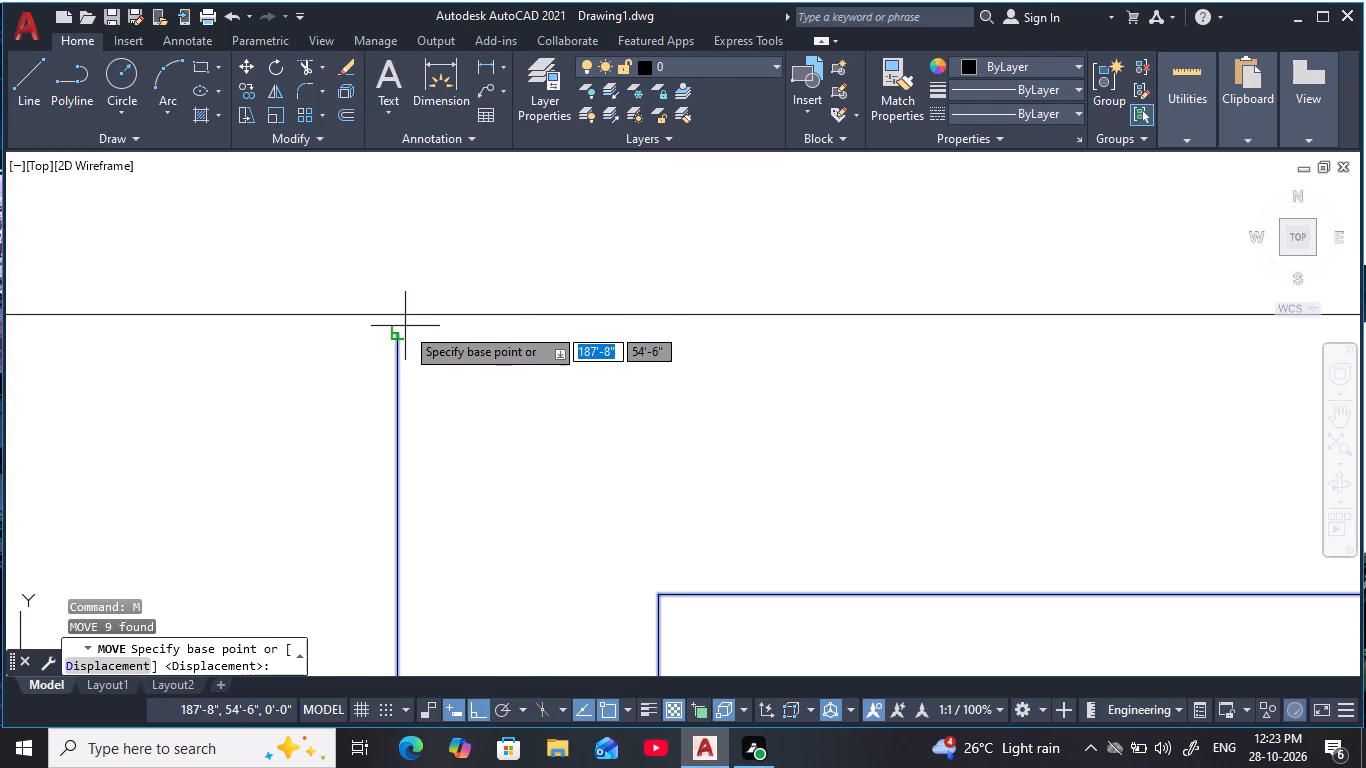
{"action": "left_click", "coordinate": [394, 330]}
{"action": "left_click", "coordinate": [395, 310]}
{"action": "key", "text": "Escape"}
{"action": "scroll", "coordinate": [512, 369], "scroll_direction": "down", "scroll_amount": 3}
{"action": "middle_click", "coordinate": [520, 365]}
{"action": "scroll", "coordinate": [578, 385], "scroll_direction": "down", "scroll_amount": 4}
{"action": "middle_click_drag", "start_coordinate": [602, 392], "coordinate": [474, 366]}
{"action": "key", "text": "Escape"}
{"action": "key", "text": "Escape"}
{"action": "key", "text": "Escape"}
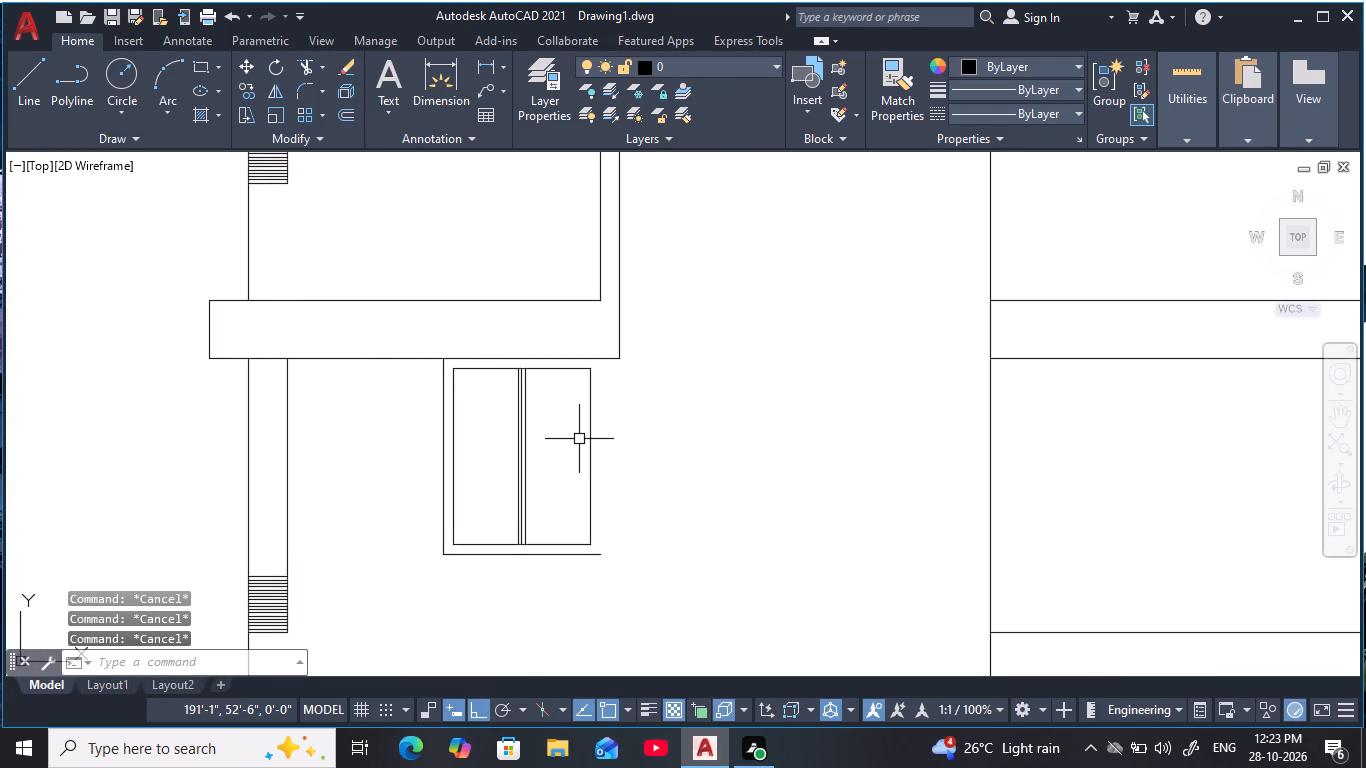
Offset the right inner vertical line of the lowest framed rectangle 3" outward to form the missing frame side.
{"action": "key", "text": "Escape"}
{"action": "type", "text": "o"}
{"action": "key", "text": "space"}
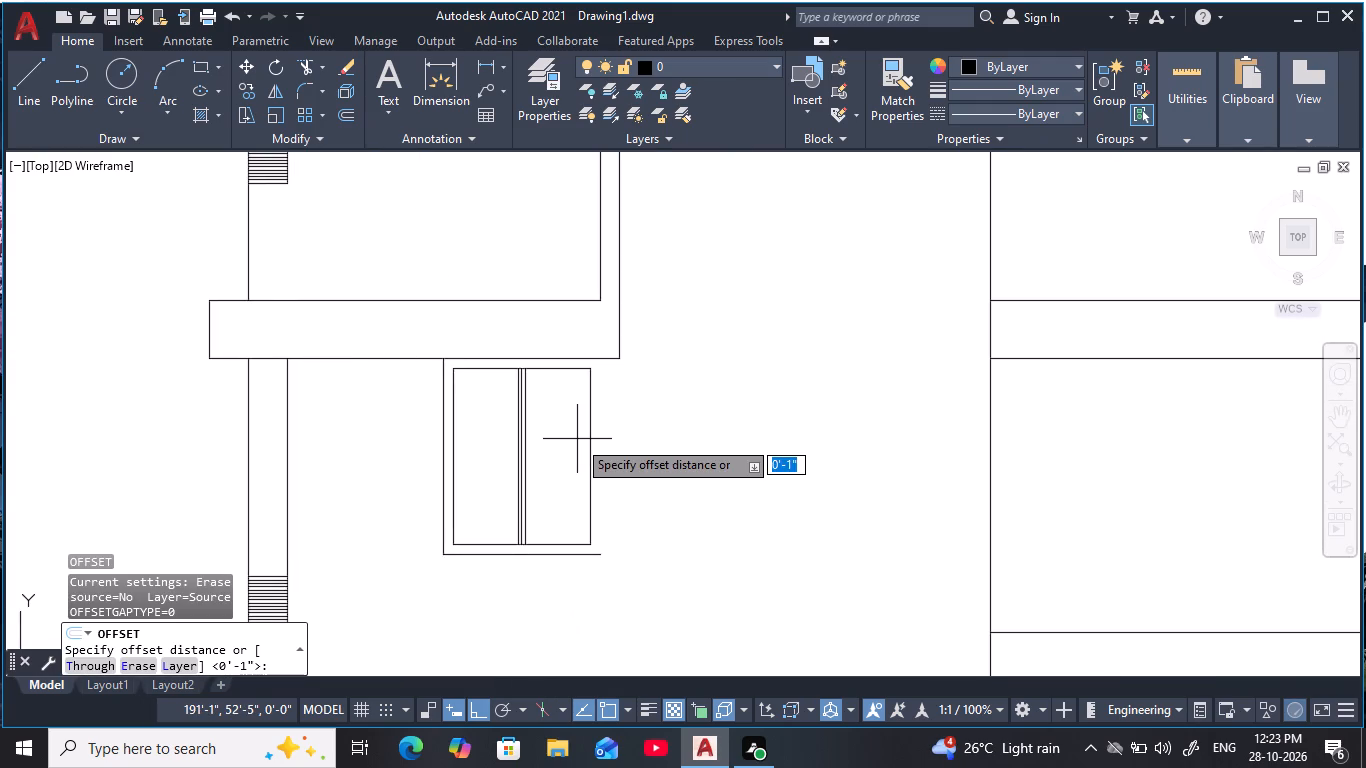
{"action": "type", "text": "3"}
{"action": "key", "text": "space"}
{"action": "left_click", "coordinate": [588, 449]}
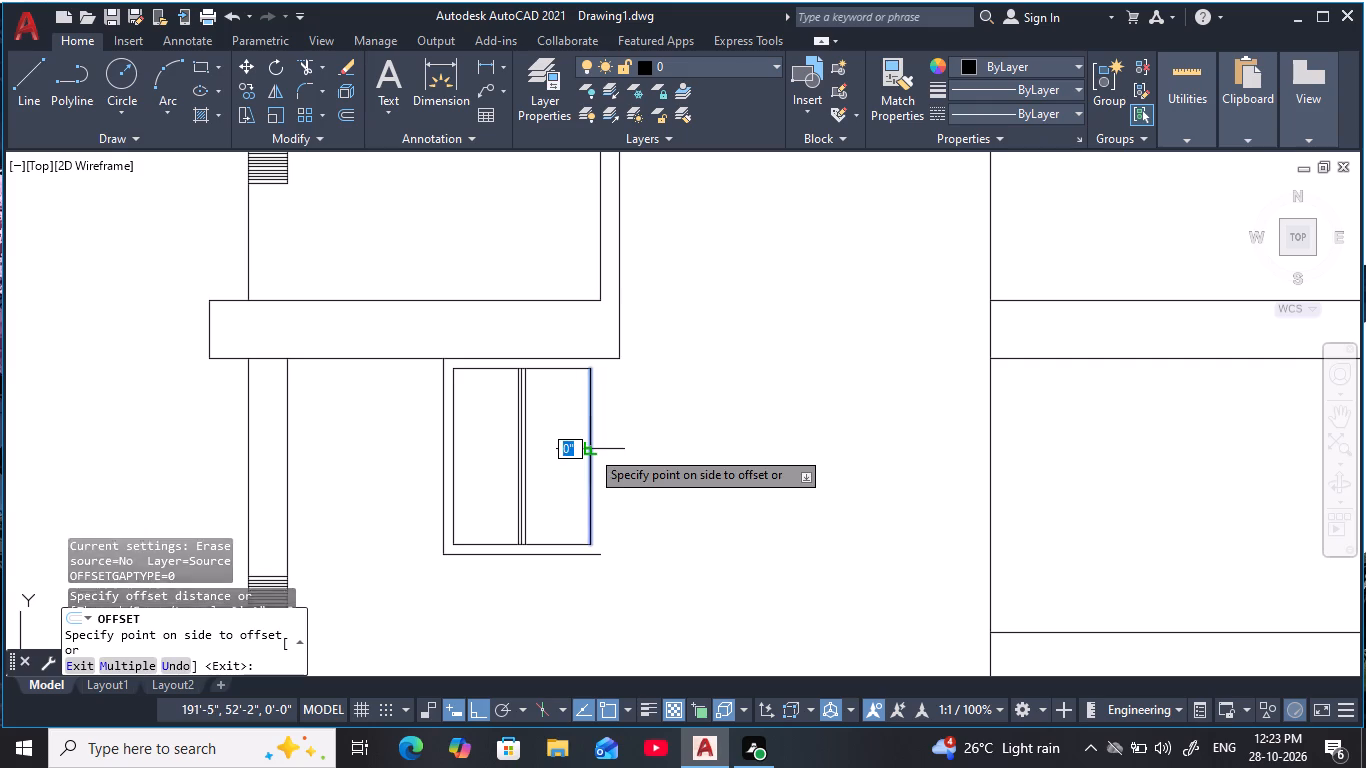
{"action": "left_click", "coordinate": [634, 449]}
{"action": "key", "text": "Escape"}
{"action": "key", "text": "Escape"}
{"action": "key", "text": "Escape"}
Extend both ends of the new right frame line to the strip above and the frame's bottom line.
{"action": "type", "text": "ex"}
{"action": "key", "text": "space"}
{"action": "left_click", "coordinate": [603, 443]}
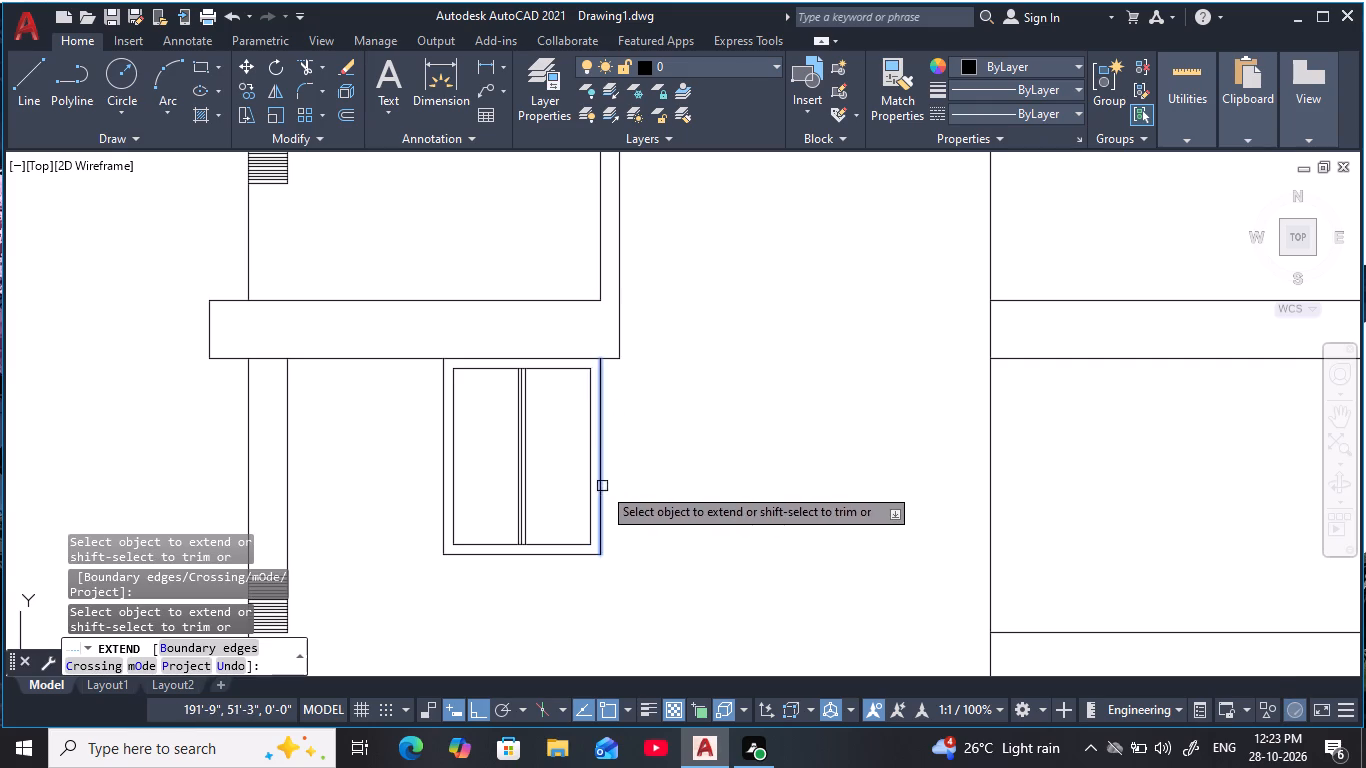
{"action": "left_click", "coordinate": [601, 486]}
{"action": "key", "text": "Escape"}
{"action": "key", "text": "Escape"}
Offset the right inner vertical line of the framed rectangle in the second room from the top 3" outward.
{"action": "scroll", "coordinate": [630, 439], "scroll_direction": "down", "scroll_amount": 1}
{"action": "middle_click_drag", "start_coordinate": [629, 437], "coordinate": [630, 492]}
{"action": "key", "text": "Escape"}
{"action": "key", "text": "Escape"}
{"action": "middle_click_drag", "start_coordinate": [554, 358], "coordinate": [556, 456]}
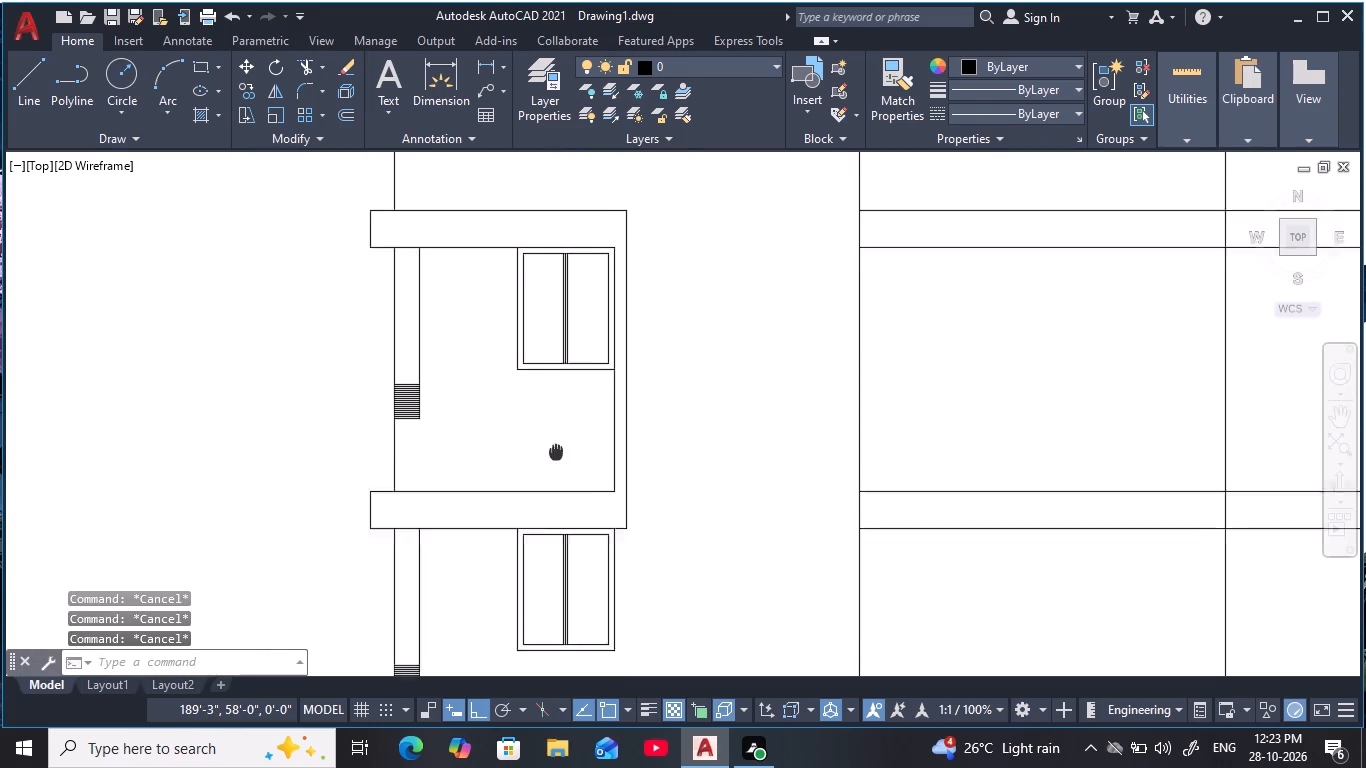
{"action": "middle_click_drag", "start_coordinate": [556, 456], "coordinate": [557, 468]}
{"action": "key", "text": "Escape"}
{"action": "scroll", "coordinate": [586, 356], "scroll_direction": "up", "scroll_amount": 2}
{"action": "middle_click_drag", "start_coordinate": [586, 356], "coordinate": [614, 426]}
{"action": "key", "text": "Escape"}
{"action": "key", "text": "Escape"}
{"action": "key", "text": "Escape"}
{"action": "scroll", "coordinate": [603, 405], "scroll_direction": "down", "scroll_amount": 2}
{"action": "middle_click_drag", "start_coordinate": [598, 397], "coordinate": [607, 477]}
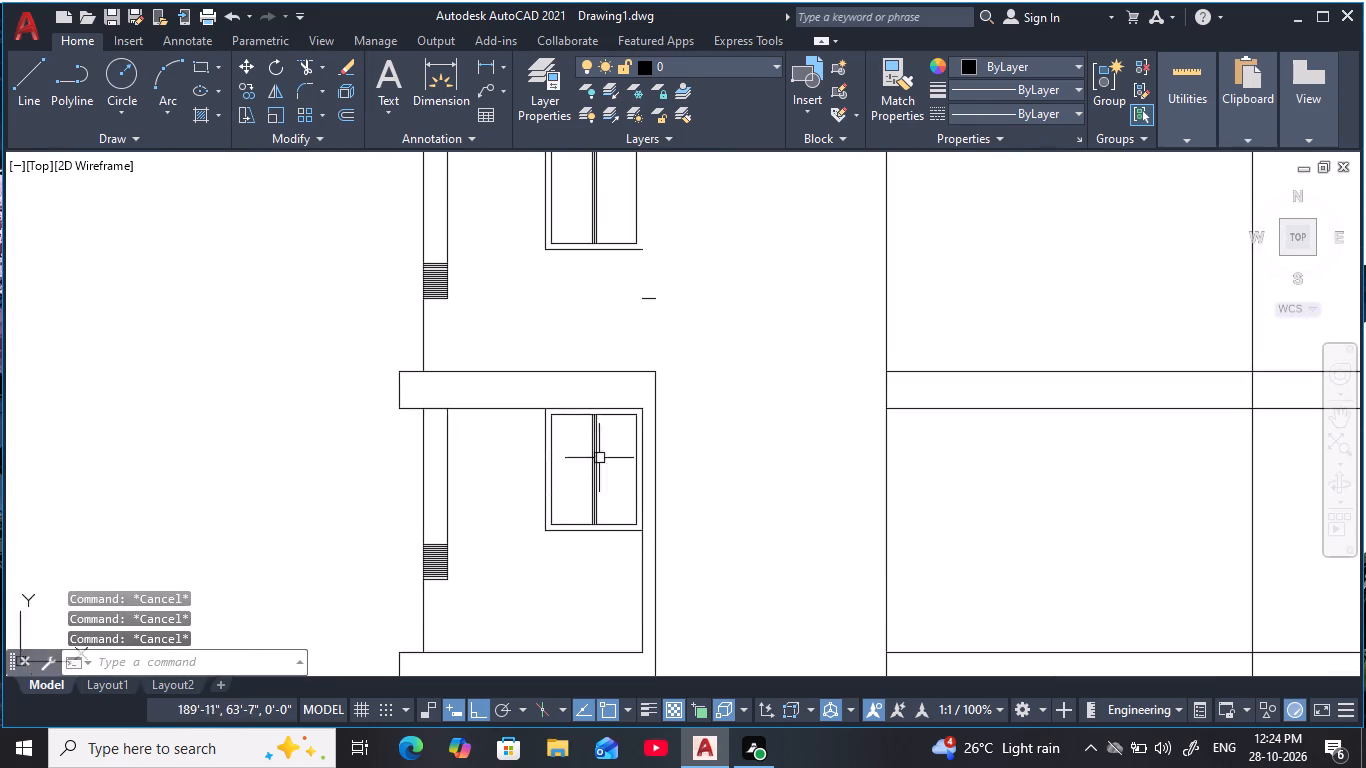
{"action": "middle_click_drag", "start_coordinate": [589, 272], "coordinate": [598, 409]}
{"action": "key", "text": "Escape"}
{"action": "scroll", "coordinate": [630, 315], "scroll_direction": "up", "scroll_amount": 3}
{"action": "middle_click_drag", "start_coordinate": [626, 322], "coordinate": [616, 366]}
{"action": "scroll", "coordinate": [616, 366], "scroll_direction": "down", "scroll_amount": 2}
{"action": "key", "text": "Escape"}
{"action": "key", "text": "Escape"}
{"action": "key", "text": "Escape"}
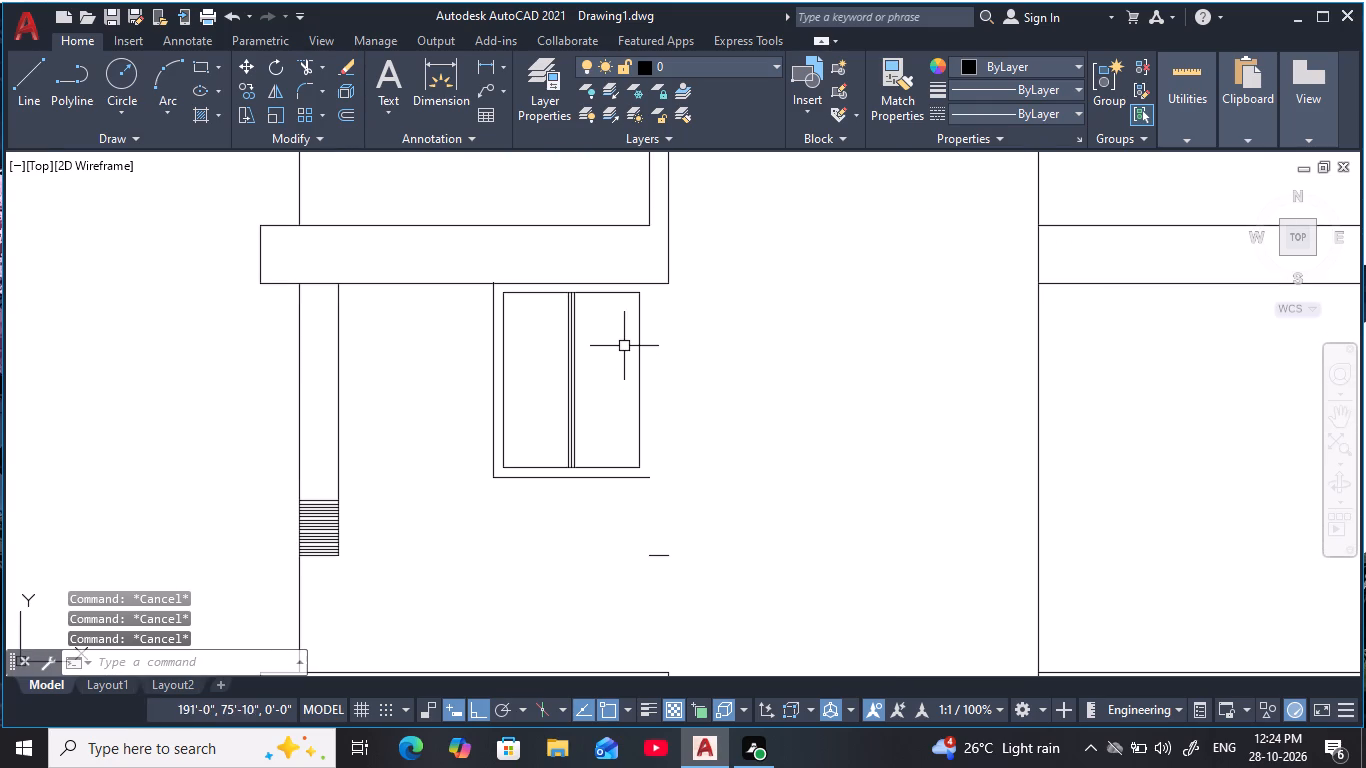
{"action": "type", "text": "o 3"}
{"action": "key", "text": "space"}
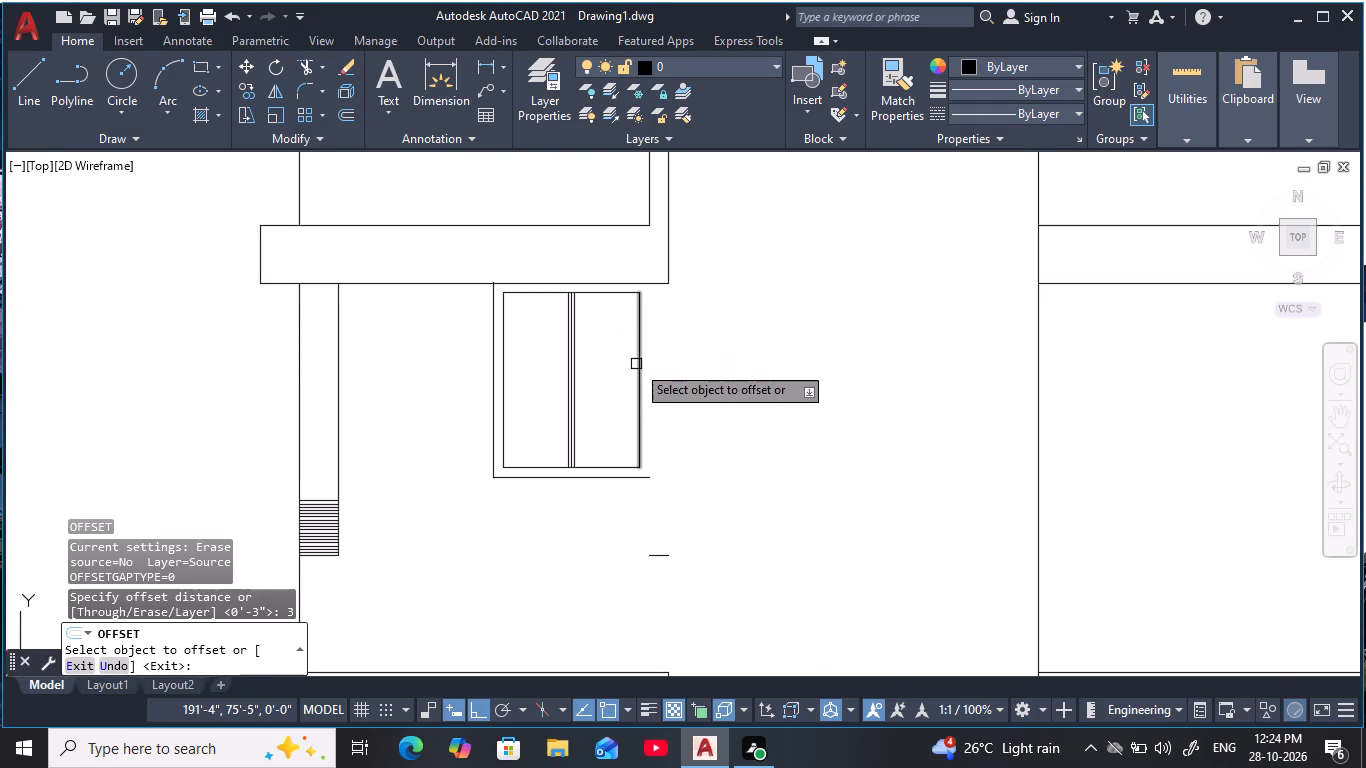
{"action": "left_click", "coordinate": [638, 368]}
{"action": "left_click", "coordinate": [668, 371]}
{"action": "key", "text": "Escape"}
{"action": "key", "text": "Escape"}
{"action": "key", "text": "Escape"}
{"action": "key", "text": "Escape"}
{"action": "key", "text": "Escape"}
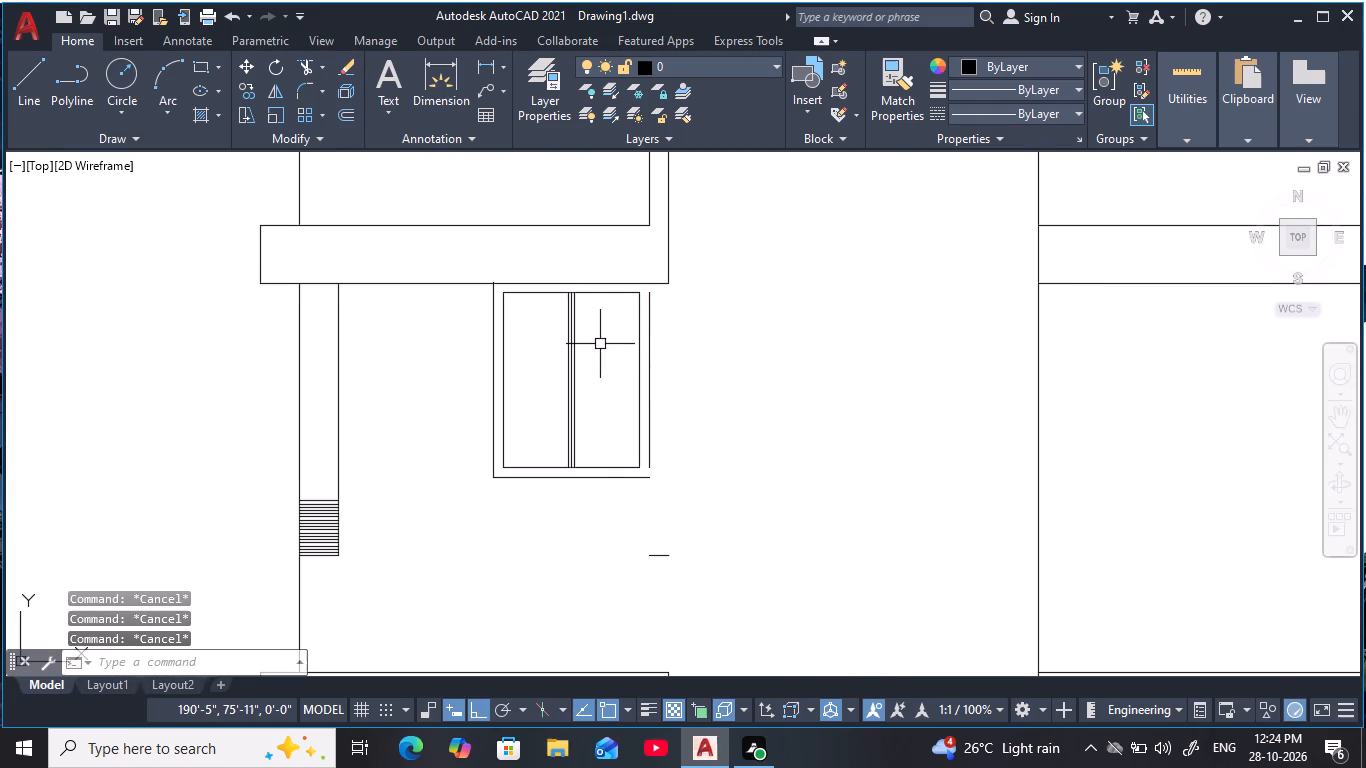
Extend the second room's new right frame line up to the strip and down to the frame's bottom line.
{"action": "type", "text": "ex"}
{"action": "key", "text": "space"}
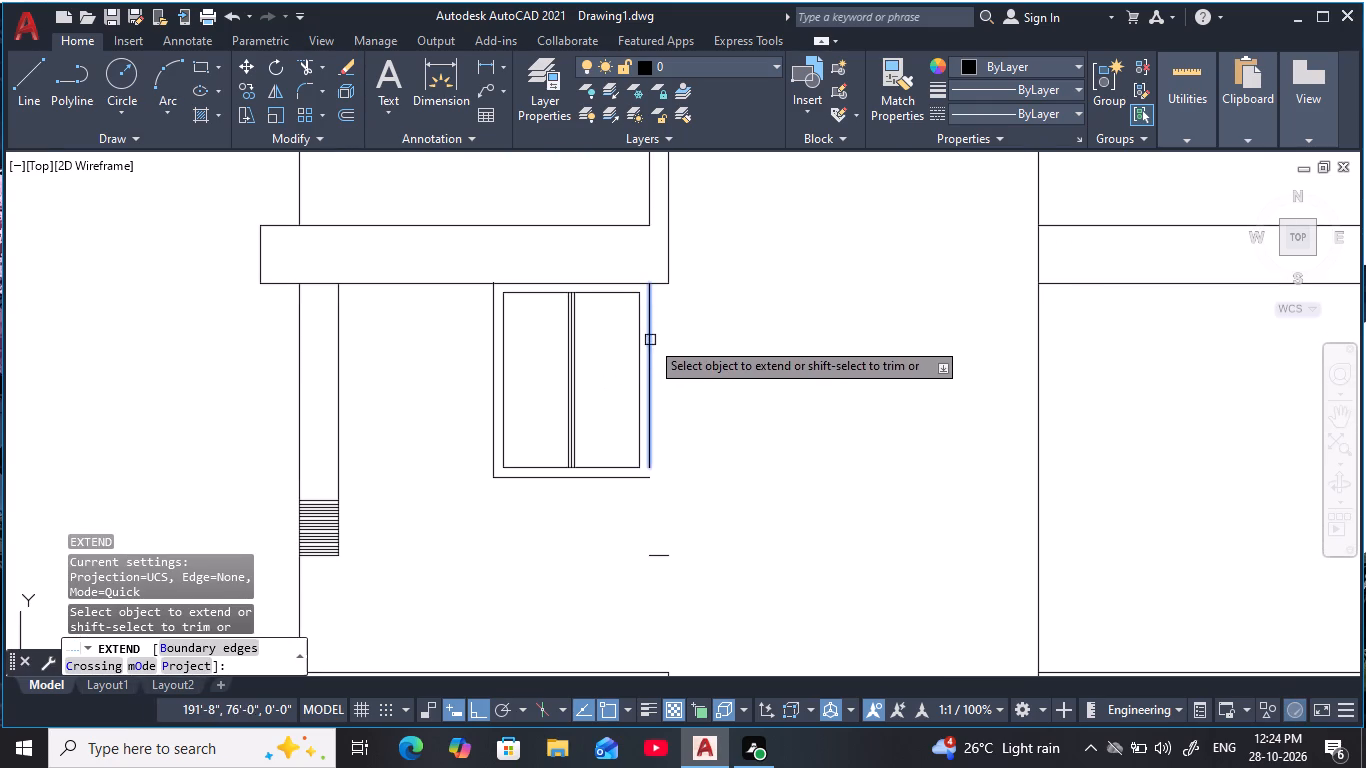
{"action": "left_click", "coordinate": [654, 324]}
{"action": "left_click", "coordinate": [634, 335]}
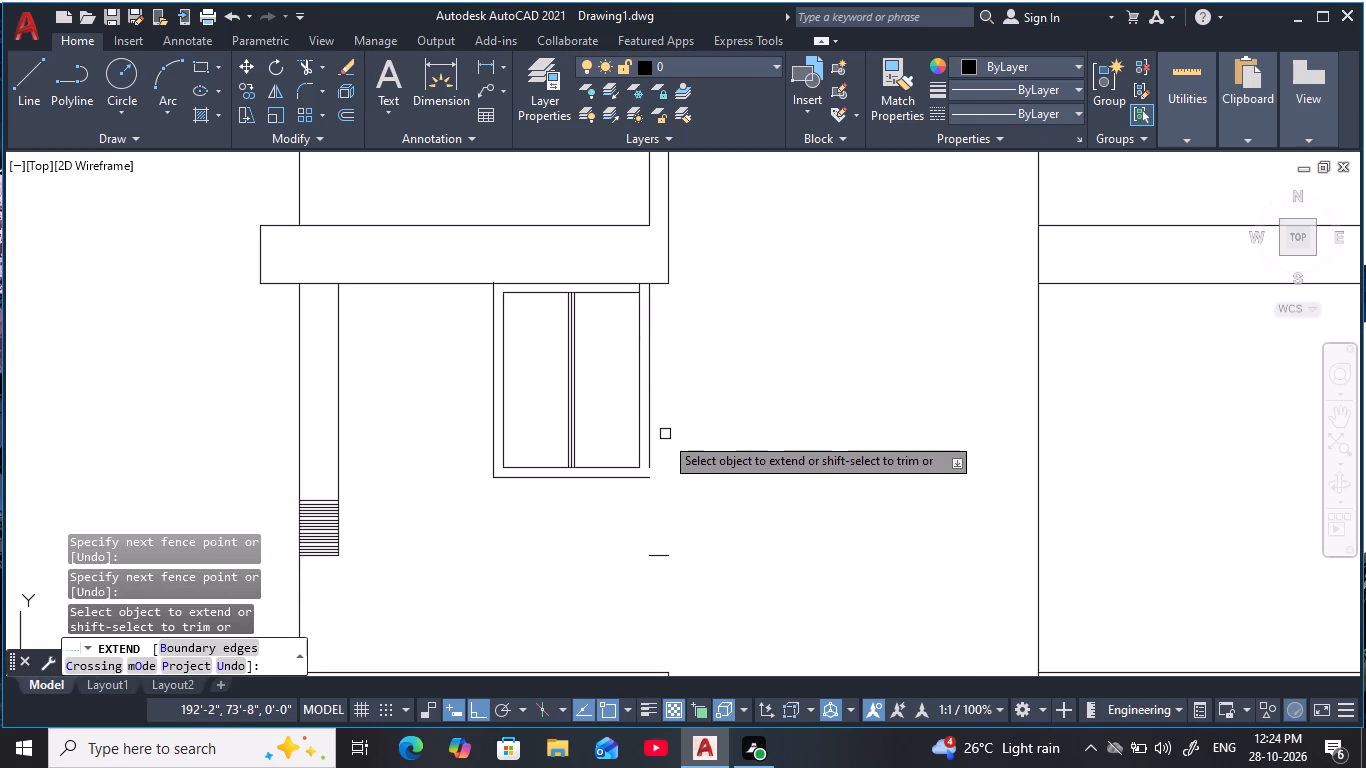
{"action": "left_click_drag", "start_coordinate": [655, 459], "coordinate": [642, 460]}
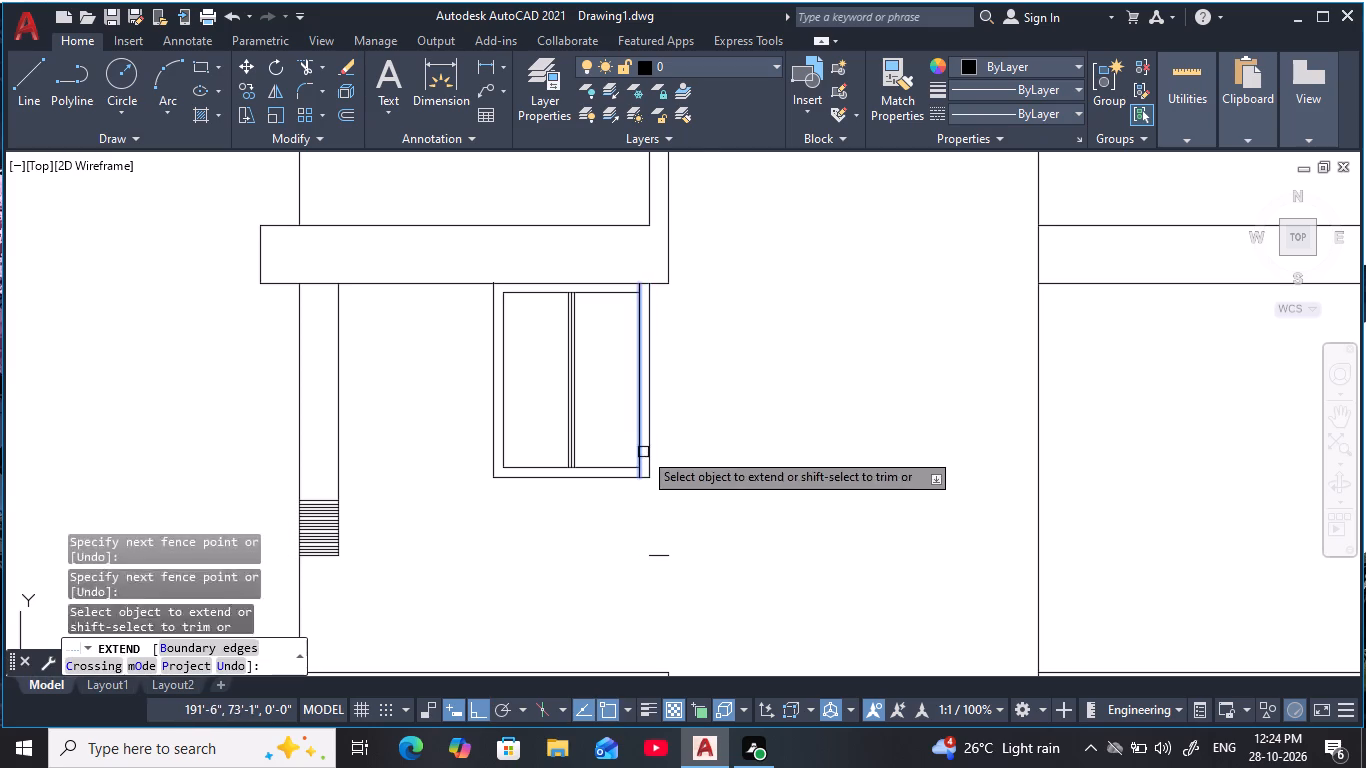
{"action": "key", "text": "Escape"}
{"action": "key", "text": "Escape"}
{"action": "key", "text": "Escape"}
Trim the piece of the right inner vertical line between the inner rectangle's top edge and the strip above.
{"action": "scroll", "coordinate": [631, 331], "scroll_direction": "up", "scroll_amount": 3}
{"action": "middle_click_drag", "start_coordinate": [624, 363], "coordinate": [617, 385]}
{"action": "scroll", "coordinate": [617, 385], "scroll_direction": "down", "scroll_amount": 3}
{"action": "key", "text": "Escape"}
{"action": "key", "text": "Escape"}
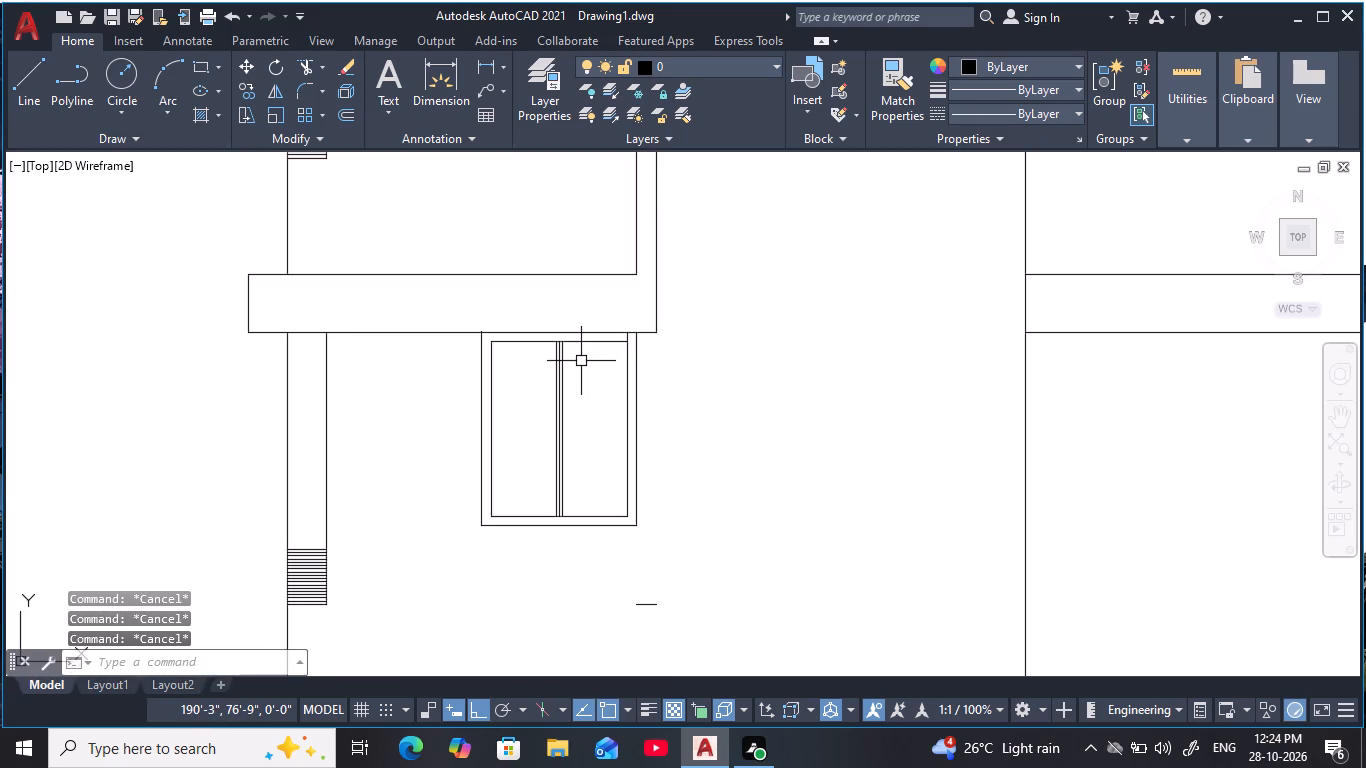
{"action": "key", "text": "t"}
{"action": "type", "text": "r"}
{"action": "key", "text": "space"}
{"action": "scroll", "coordinate": [612, 335], "scroll_direction": "up", "scroll_amount": 4}
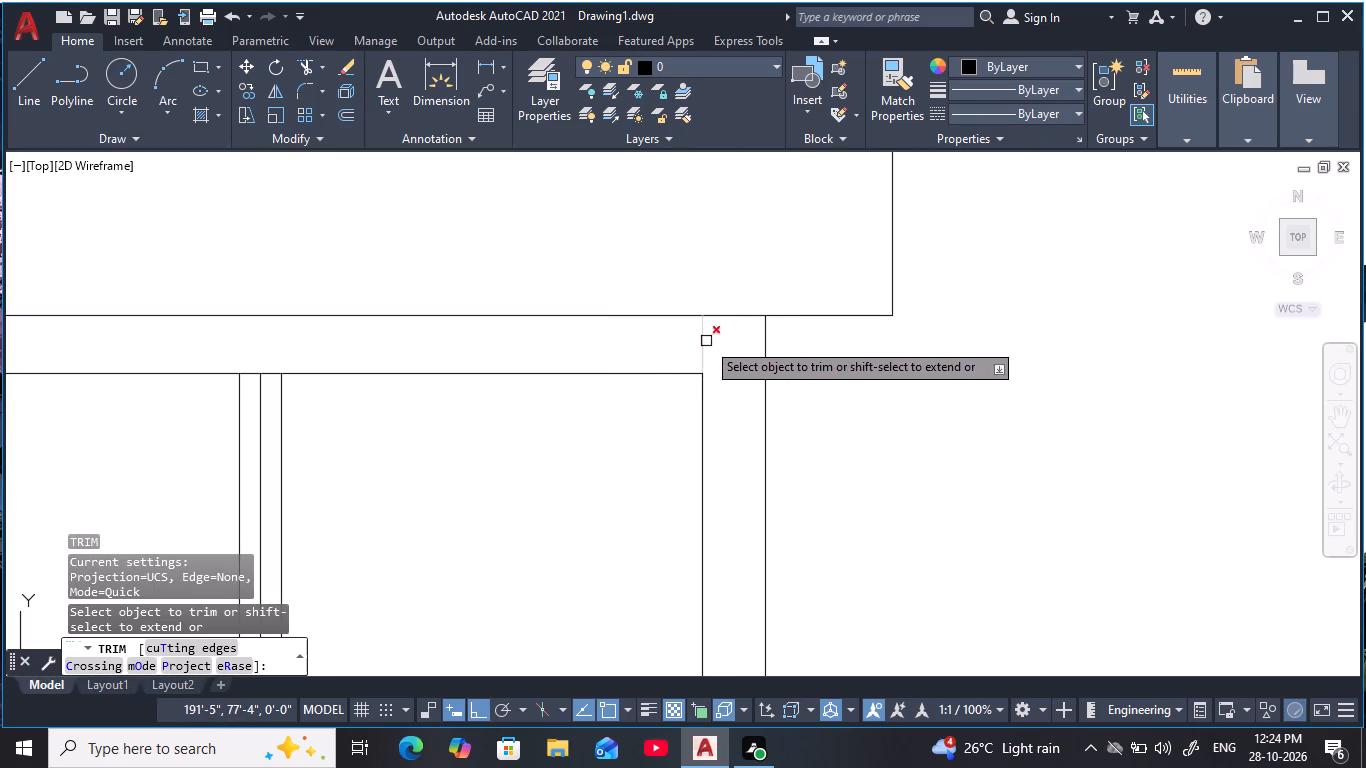
{"action": "left_click", "coordinate": [706, 341]}
{"action": "scroll", "coordinate": [614, 350], "scroll_direction": "down", "scroll_amount": 3}
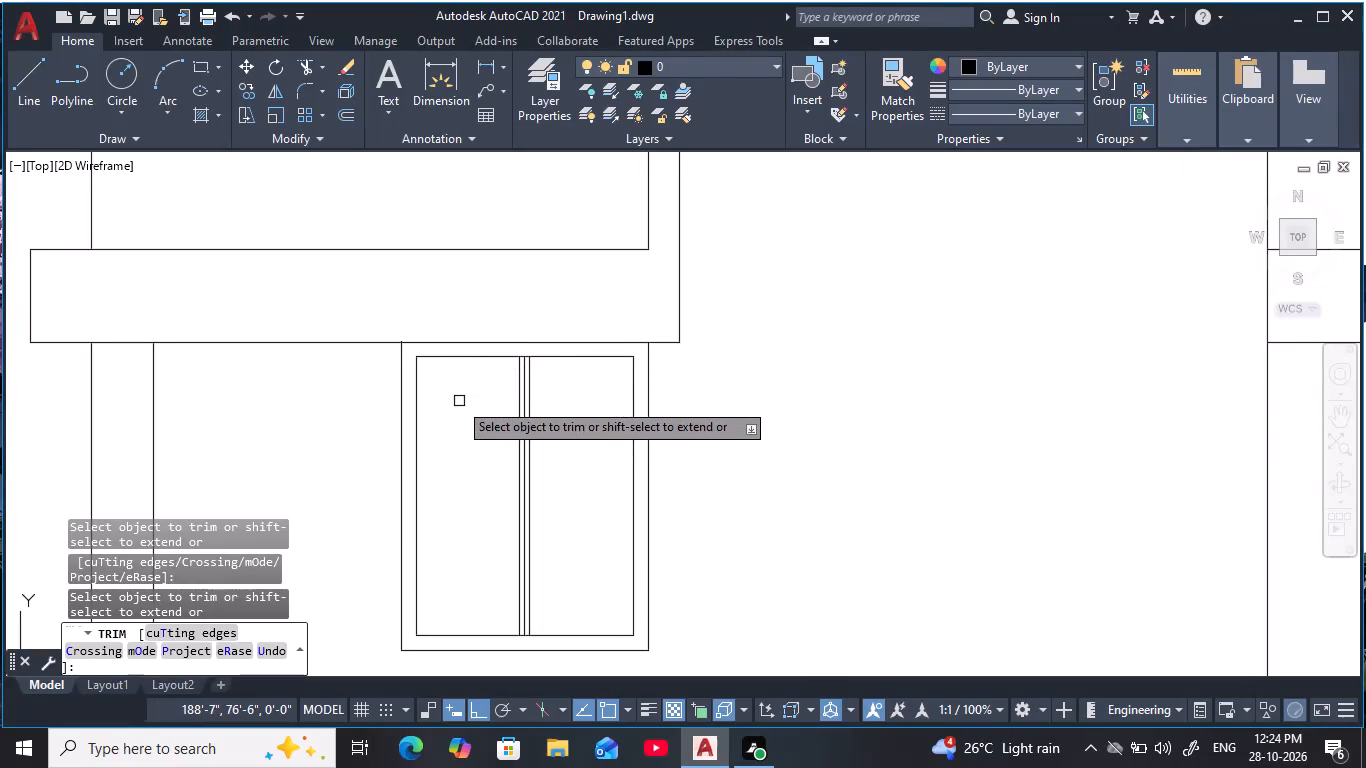
{"action": "scroll", "coordinate": [450, 402], "scroll_direction": "down", "scroll_amount": 2}
{"action": "middle_click_drag", "start_coordinate": [452, 402], "coordinate": [466, 441]}
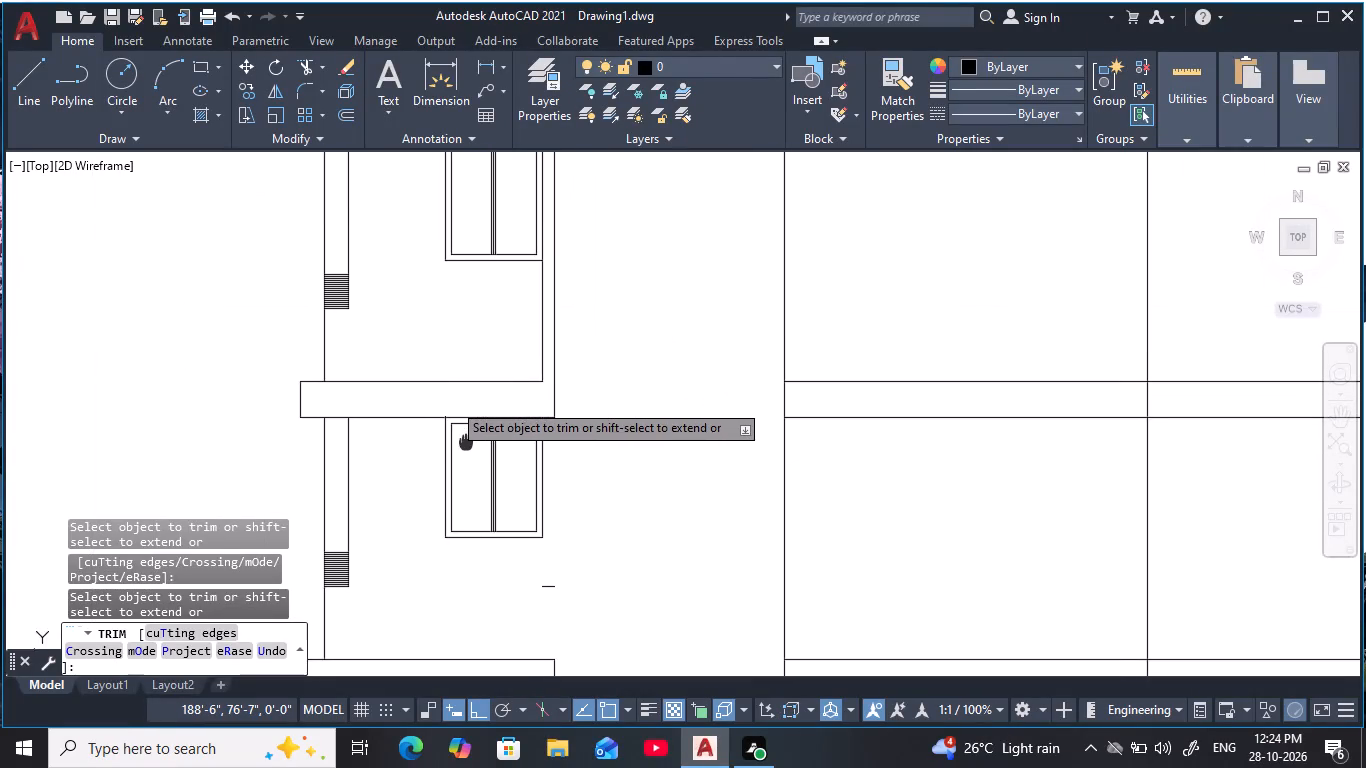
{"action": "middle_click_drag", "start_coordinate": [466, 441], "coordinate": [470, 441]}
{"action": "middle_click_drag", "start_coordinate": [517, 321], "coordinate": [521, 322]}
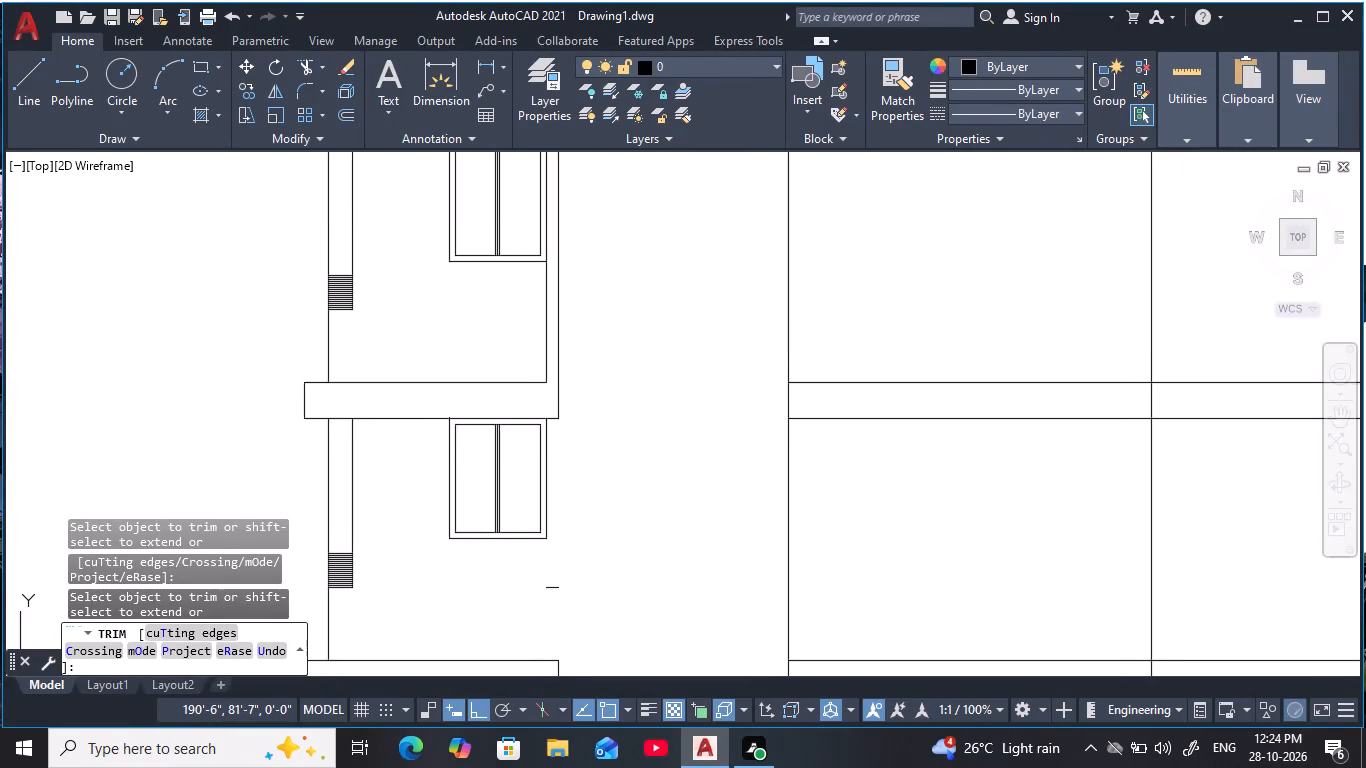
{"action": "middle_click_drag", "start_coordinate": [521, 322], "coordinate": [526, 405]}
{"action": "scroll", "coordinate": [594, 498], "scroll_direction": "down", "scroll_amount": 2}
{"action": "middle_click_drag", "start_coordinate": [594, 533], "coordinate": [602, 492]}
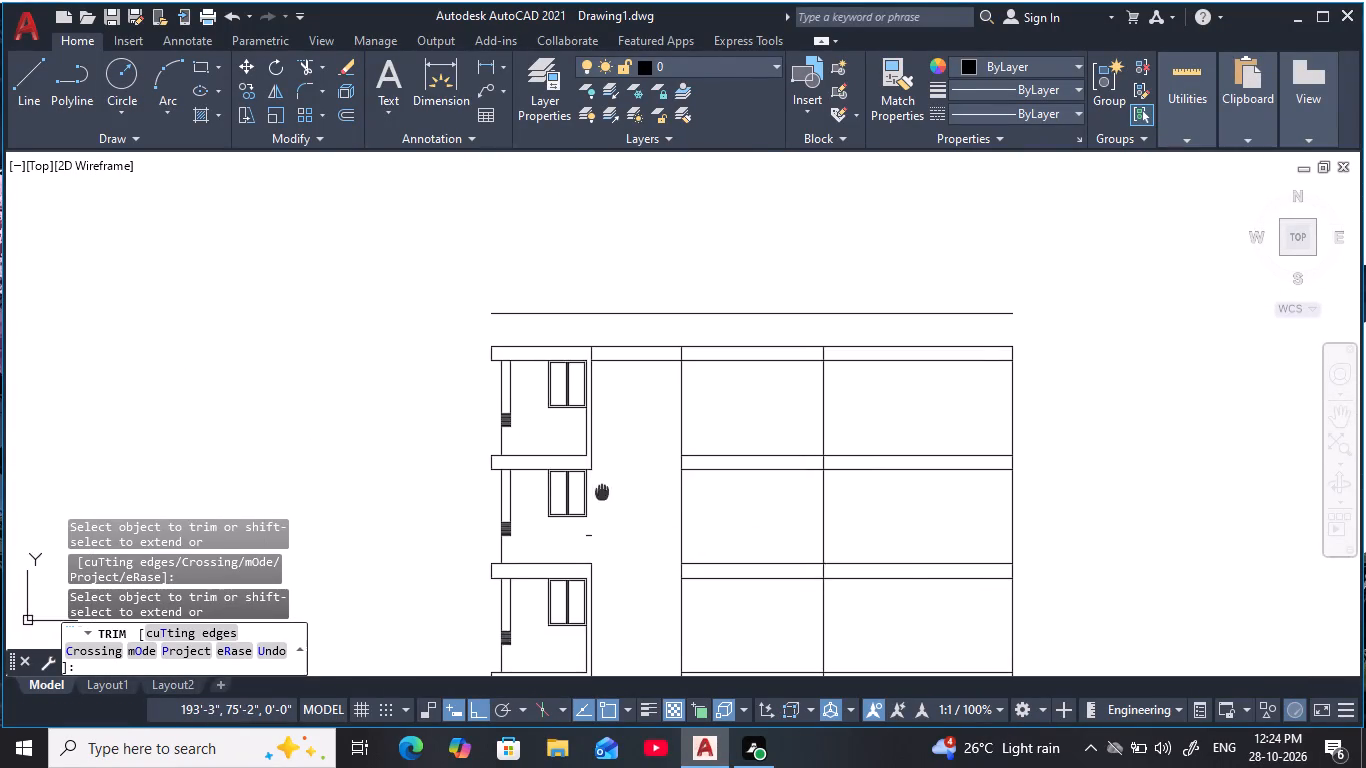
{"action": "key", "text": "Escape"}
{"action": "key", "text": "Escape"}
Erase the stray short horizontal line below the framed rectangle in the second room from the top.
{"action": "scroll", "coordinate": [607, 550], "scroll_direction": "up", "scroll_amount": 4}
{"action": "key", "text": "Escape"}
{"action": "key", "text": "Escape"}
{"action": "left_click", "coordinate": [588, 527]}
{"action": "left_click", "coordinate": [457, 453]}
{"action": "type", "text": "e"}
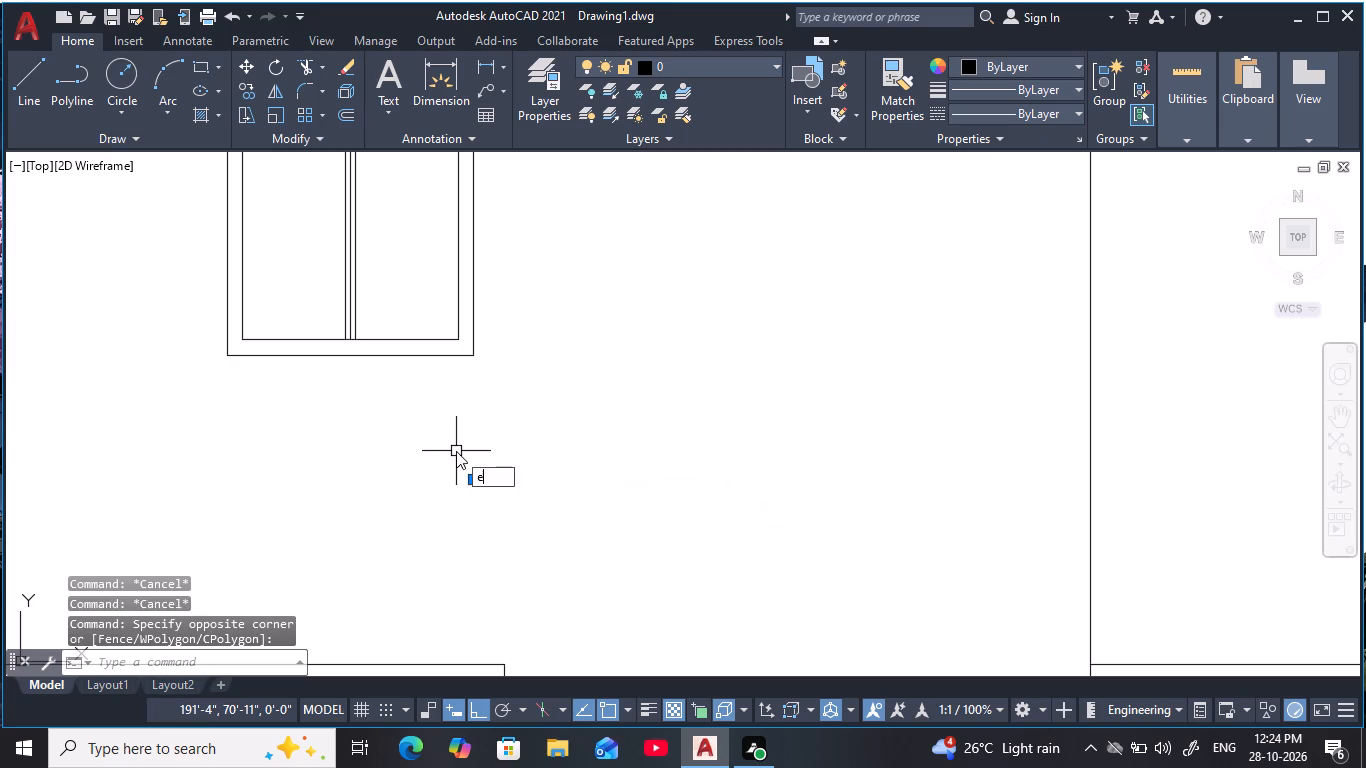
{"action": "key", "text": "space"}
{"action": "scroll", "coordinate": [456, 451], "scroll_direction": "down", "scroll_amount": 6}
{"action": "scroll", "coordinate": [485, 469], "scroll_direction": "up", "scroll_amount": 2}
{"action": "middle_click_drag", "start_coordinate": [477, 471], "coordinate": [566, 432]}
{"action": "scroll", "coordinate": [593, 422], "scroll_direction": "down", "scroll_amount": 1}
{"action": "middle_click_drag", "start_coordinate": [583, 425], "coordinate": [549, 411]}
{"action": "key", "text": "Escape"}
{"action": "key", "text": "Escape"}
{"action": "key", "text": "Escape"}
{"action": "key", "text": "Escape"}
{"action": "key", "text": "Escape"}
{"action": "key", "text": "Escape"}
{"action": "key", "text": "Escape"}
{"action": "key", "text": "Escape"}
Trim the overhang of the lowest left room's bottom horizontal line beyond its left vertical line.
{"action": "scroll", "coordinate": [452, 545], "scroll_direction": "up", "scroll_amount": 1}
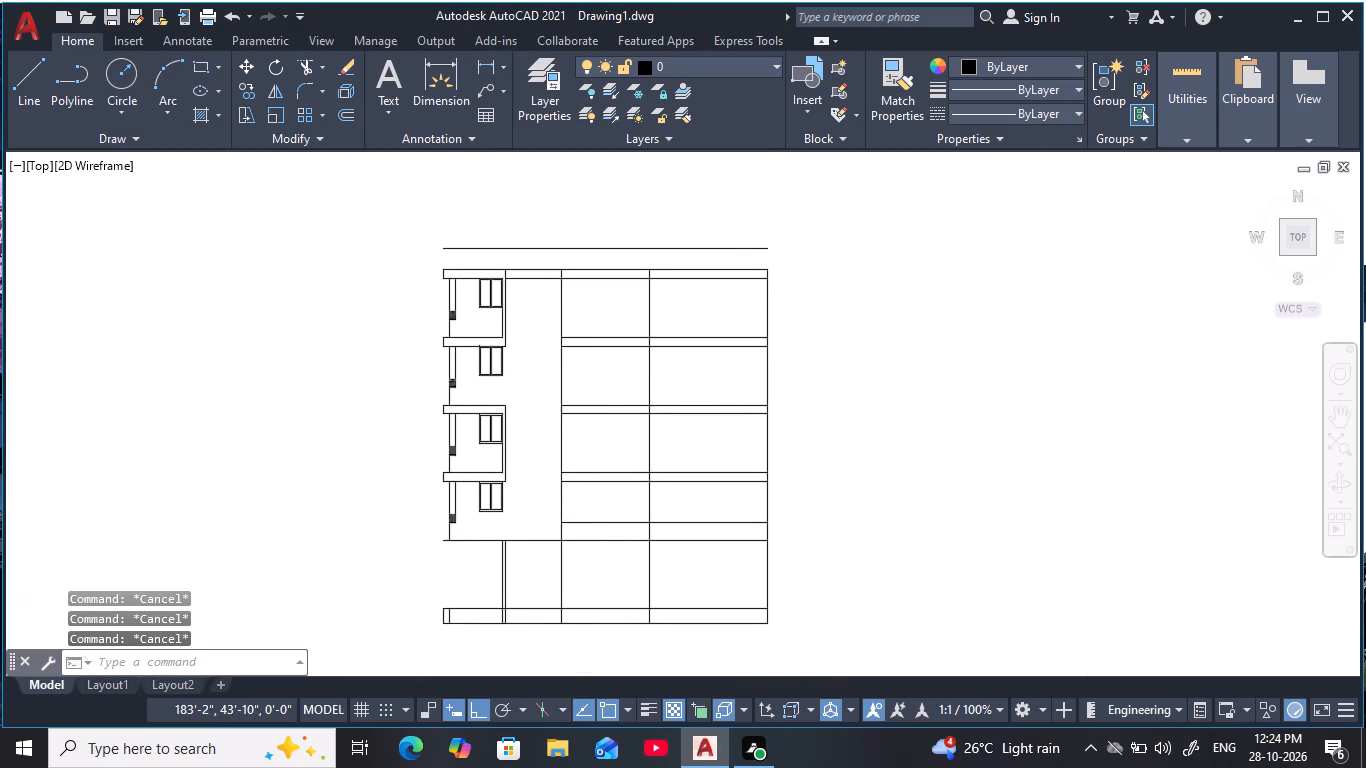
{"action": "scroll", "coordinate": [452, 545], "scroll_direction": "up", "scroll_amount": 1}
{"action": "key", "text": "Escape"}
{"action": "key", "text": "Escape"}
{"action": "key", "text": "Escape"}
{"action": "key", "text": "Escape"}
{"action": "scroll", "coordinate": [441, 540], "scroll_direction": "up", "scroll_amount": 2}
{"action": "key", "text": "Escape"}
{"action": "key", "text": "Escape"}
{"action": "key", "text": "Escape"}
{"action": "scroll", "coordinate": [529, 506], "scroll_direction": "down", "scroll_amount": 2}
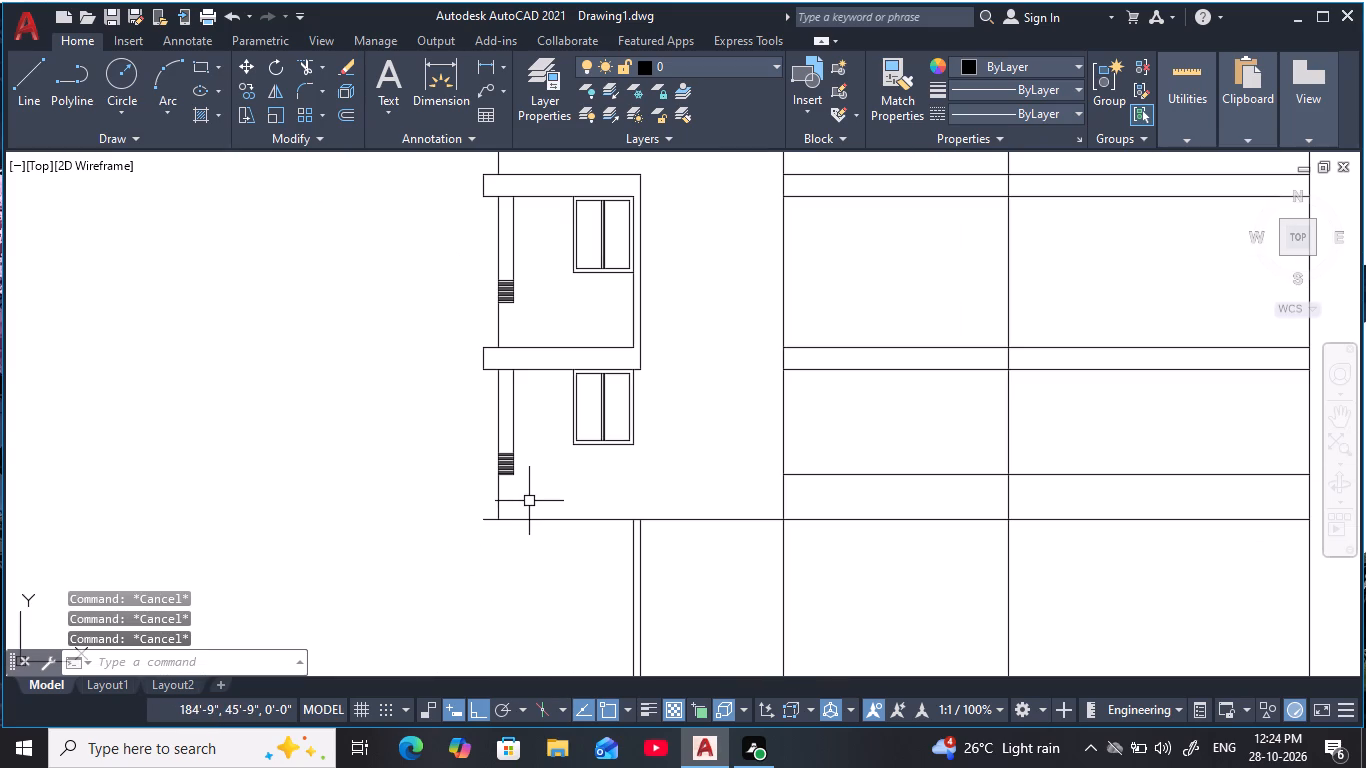
{"action": "key", "text": "Escape"}
{"action": "key", "text": "Escape"}
{"action": "key", "text": "Escape"}
{"action": "key", "text": "Escape"}
{"action": "middle_click_drag", "start_coordinate": [551, 498], "coordinate": [545, 490]}
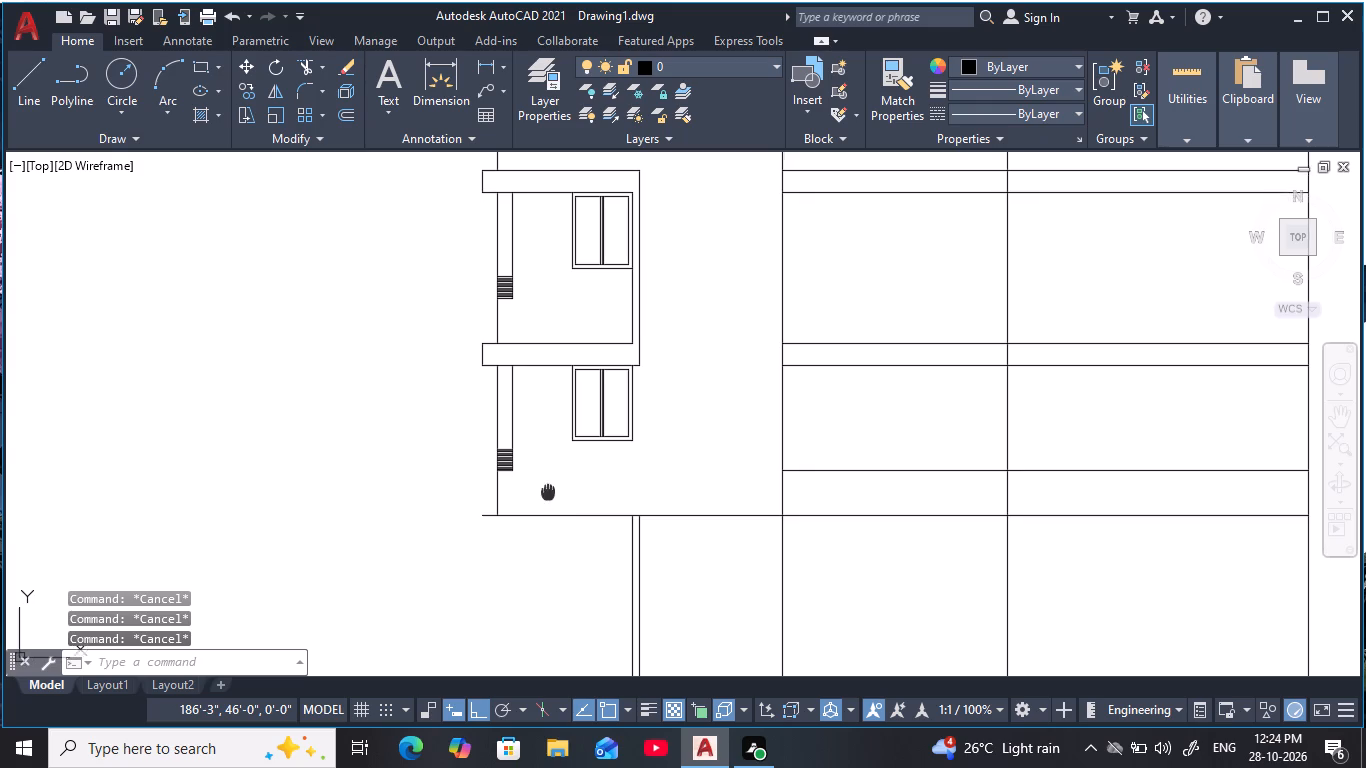
{"action": "middle_click_drag", "start_coordinate": [545, 490], "coordinate": [478, 468]}
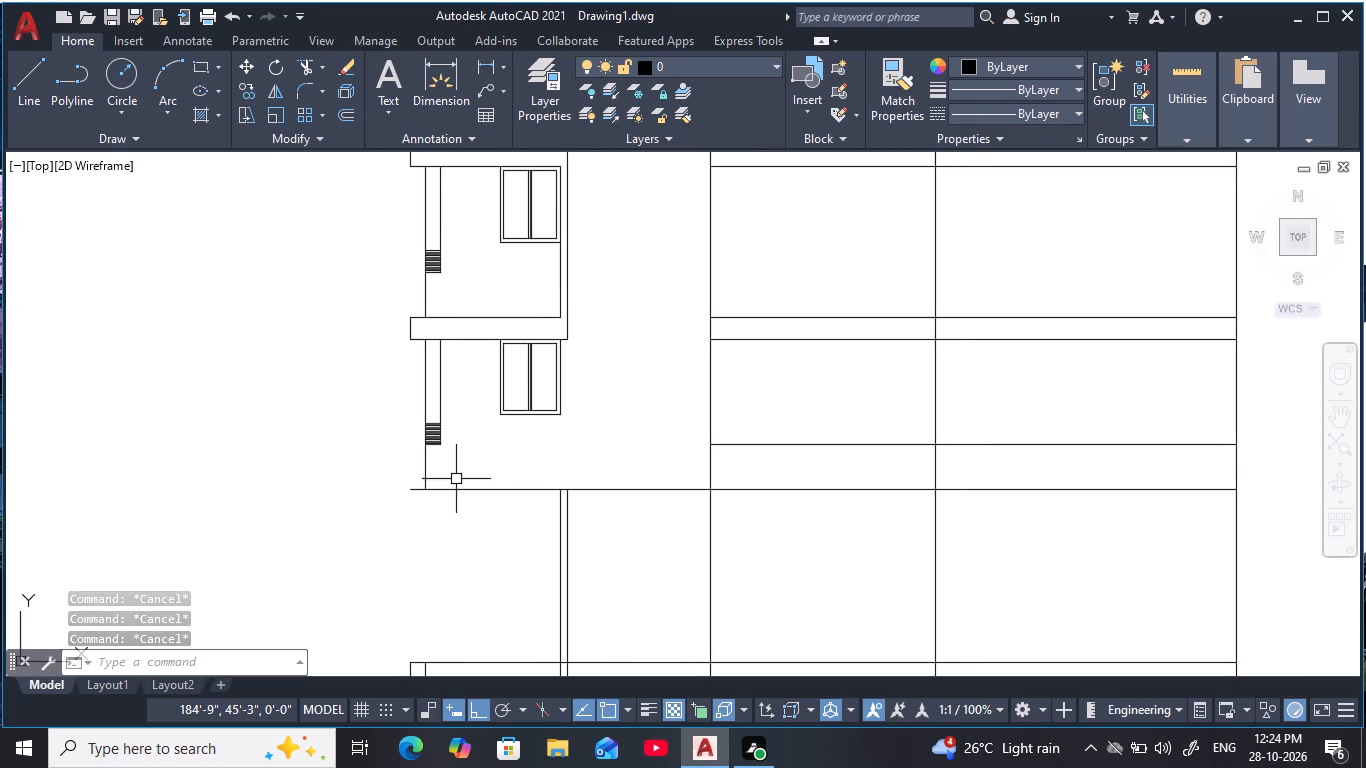
{"action": "scroll", "coordinate": [456, 476], "scroll_direction": "up", "scroll_amount": 1}
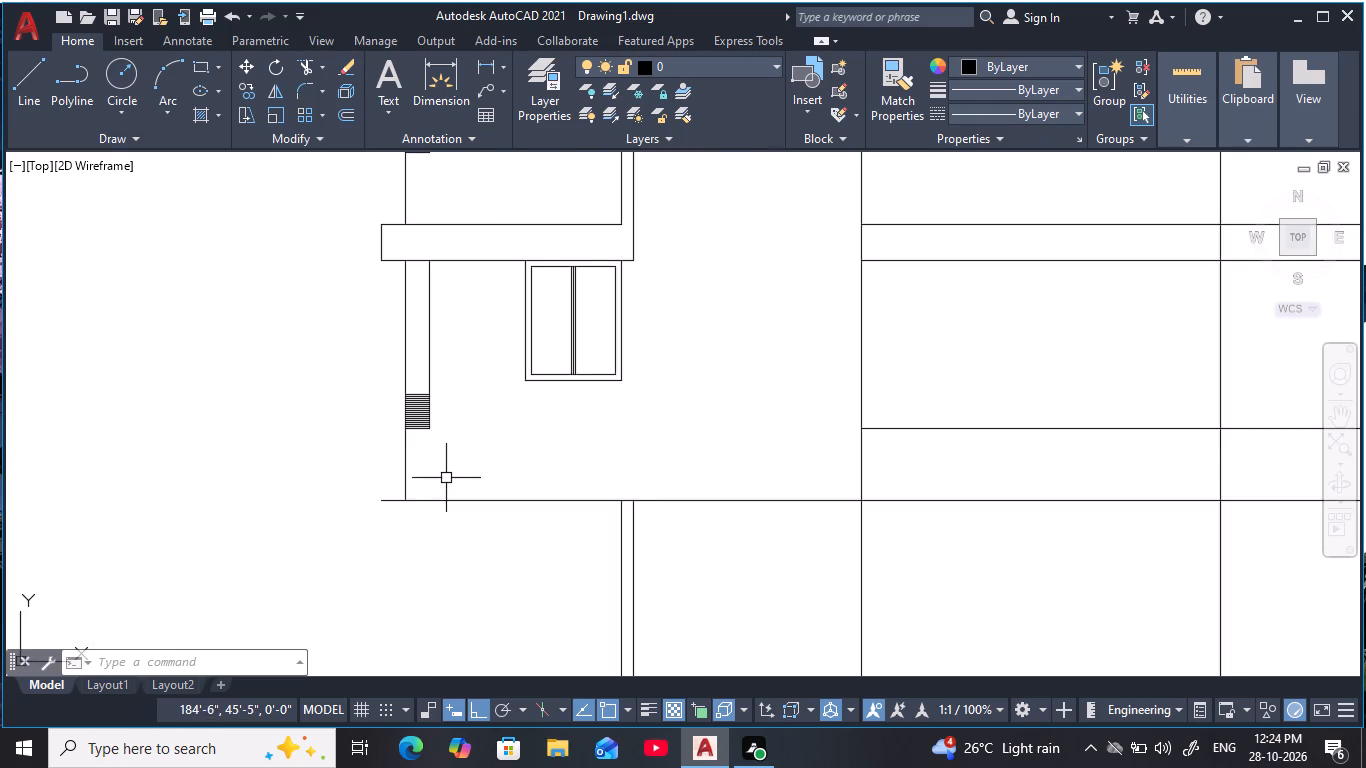
{"action": "middle_click_drag", "start_coordinate": [450, 481], "coordinate": [482, 472]}
{"action": "type", "text": "tr"}
{"action": "key", "text": "space"}
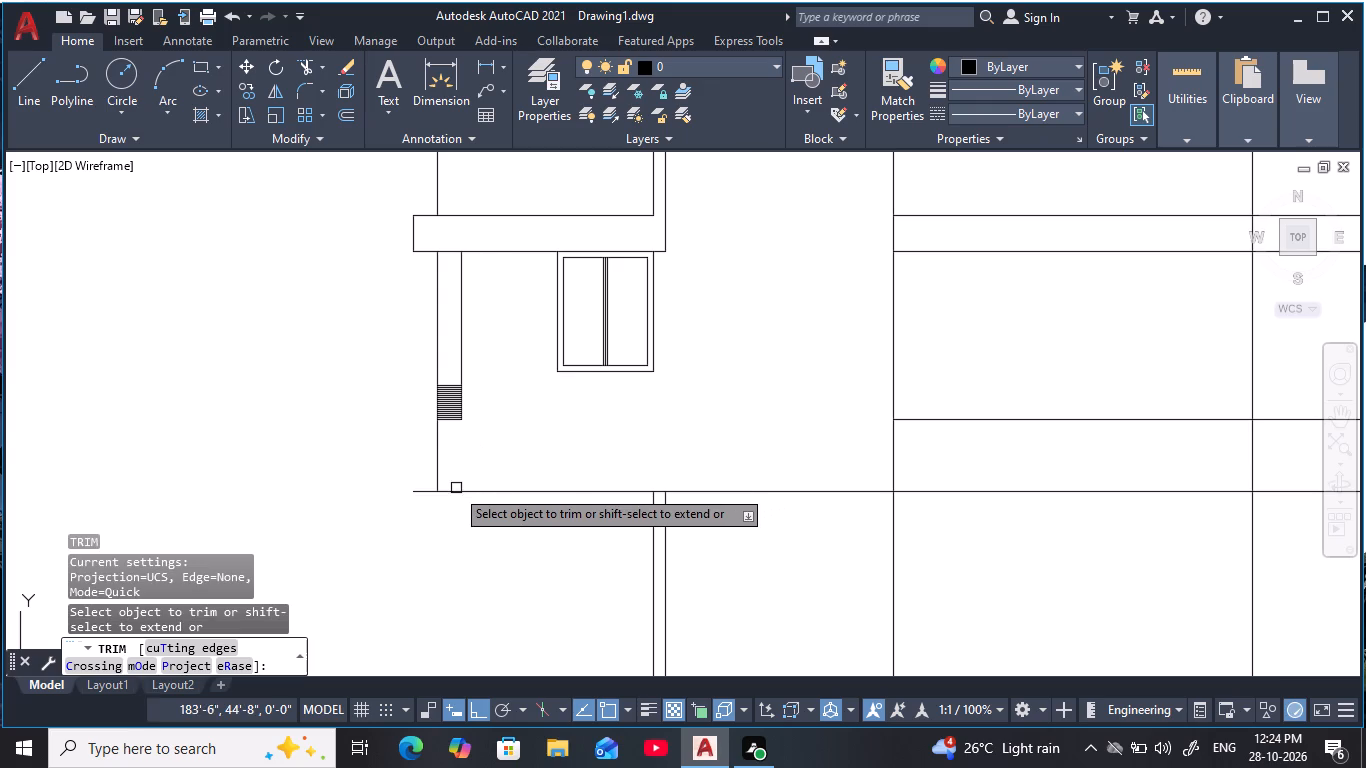
{"action": "left_click", "coordinate": [415, 492]}
{"action": "scroll", "coordinate": [643, 448], "scroll_direction": "down", "scroll_amount": 3}
{"action": "middle_click_drag", "start_coordinate": [647, 444], "coordinate": [488, 446]}
{"action": "key", "text": "Escape"}
{"action": "key", "text": "Escape"}
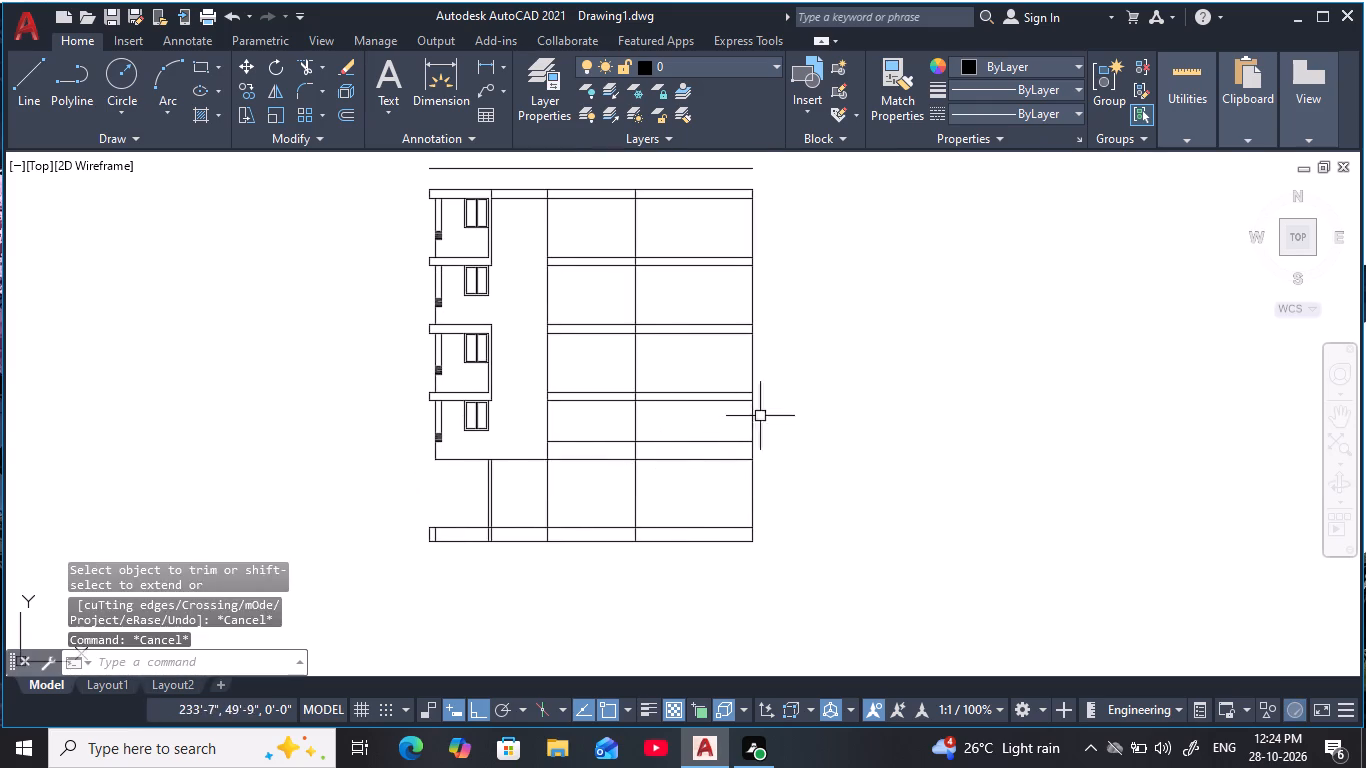
{"action": "key", "text": "Escape"}
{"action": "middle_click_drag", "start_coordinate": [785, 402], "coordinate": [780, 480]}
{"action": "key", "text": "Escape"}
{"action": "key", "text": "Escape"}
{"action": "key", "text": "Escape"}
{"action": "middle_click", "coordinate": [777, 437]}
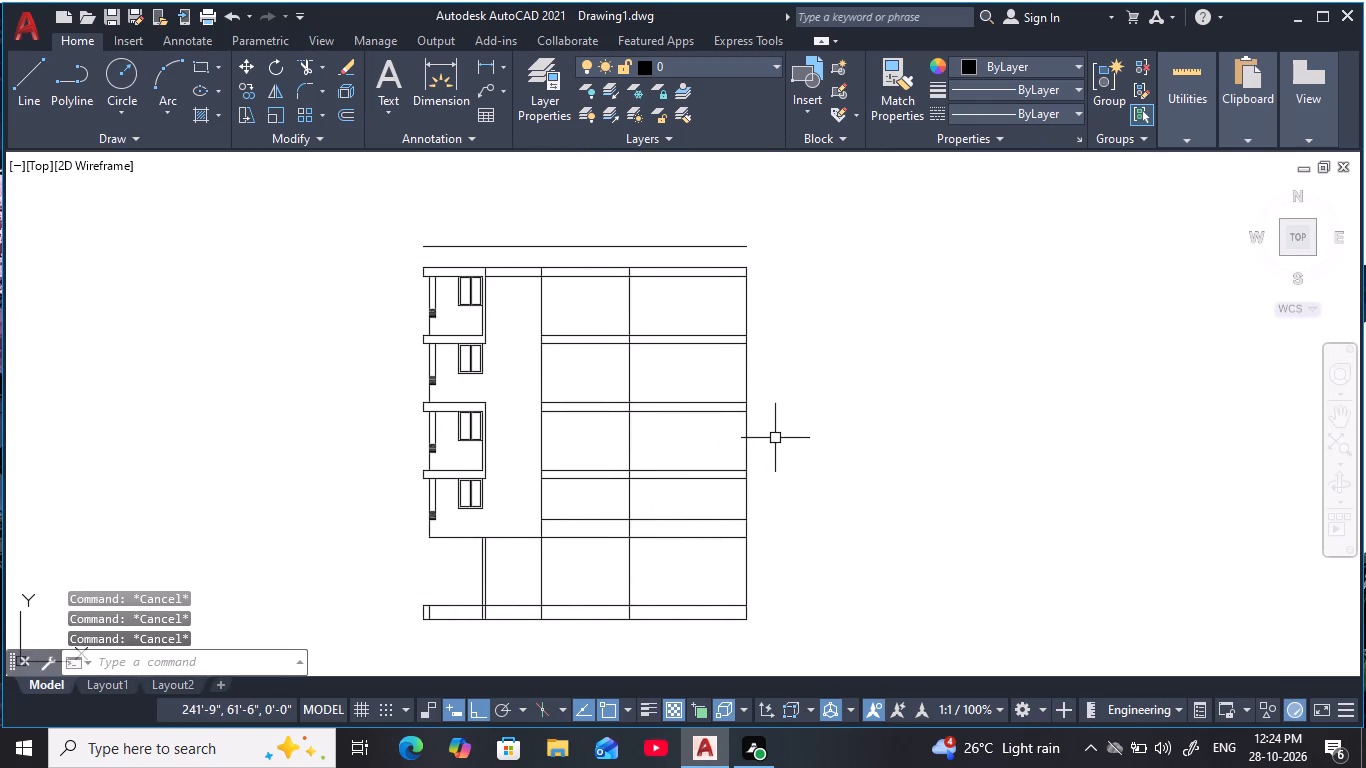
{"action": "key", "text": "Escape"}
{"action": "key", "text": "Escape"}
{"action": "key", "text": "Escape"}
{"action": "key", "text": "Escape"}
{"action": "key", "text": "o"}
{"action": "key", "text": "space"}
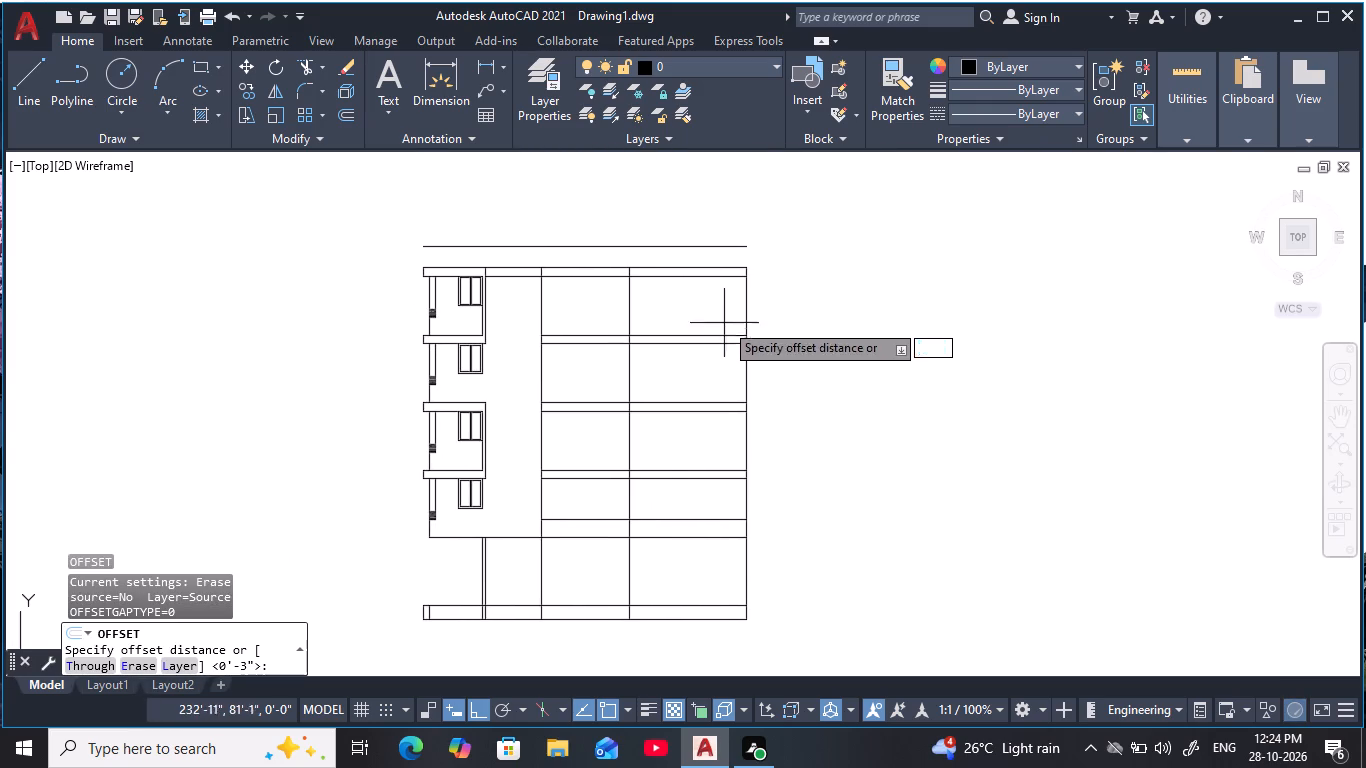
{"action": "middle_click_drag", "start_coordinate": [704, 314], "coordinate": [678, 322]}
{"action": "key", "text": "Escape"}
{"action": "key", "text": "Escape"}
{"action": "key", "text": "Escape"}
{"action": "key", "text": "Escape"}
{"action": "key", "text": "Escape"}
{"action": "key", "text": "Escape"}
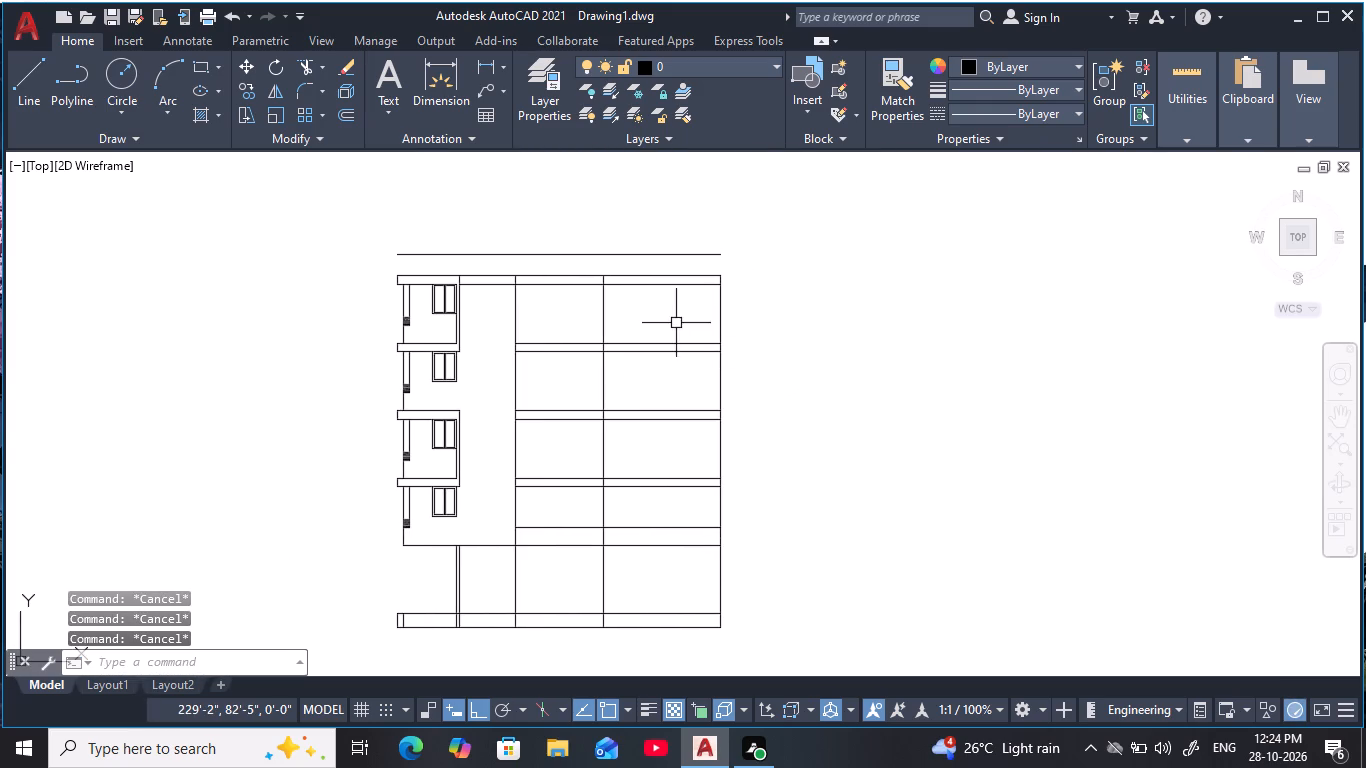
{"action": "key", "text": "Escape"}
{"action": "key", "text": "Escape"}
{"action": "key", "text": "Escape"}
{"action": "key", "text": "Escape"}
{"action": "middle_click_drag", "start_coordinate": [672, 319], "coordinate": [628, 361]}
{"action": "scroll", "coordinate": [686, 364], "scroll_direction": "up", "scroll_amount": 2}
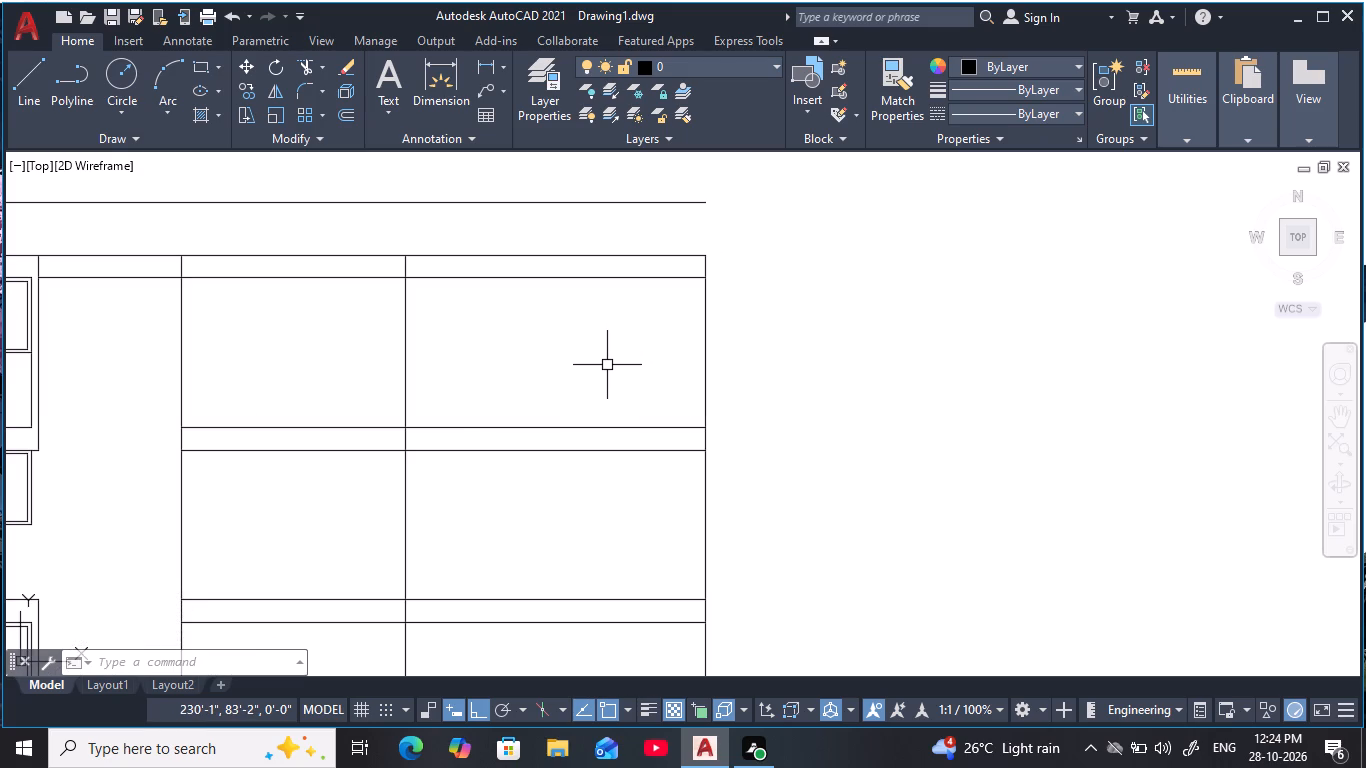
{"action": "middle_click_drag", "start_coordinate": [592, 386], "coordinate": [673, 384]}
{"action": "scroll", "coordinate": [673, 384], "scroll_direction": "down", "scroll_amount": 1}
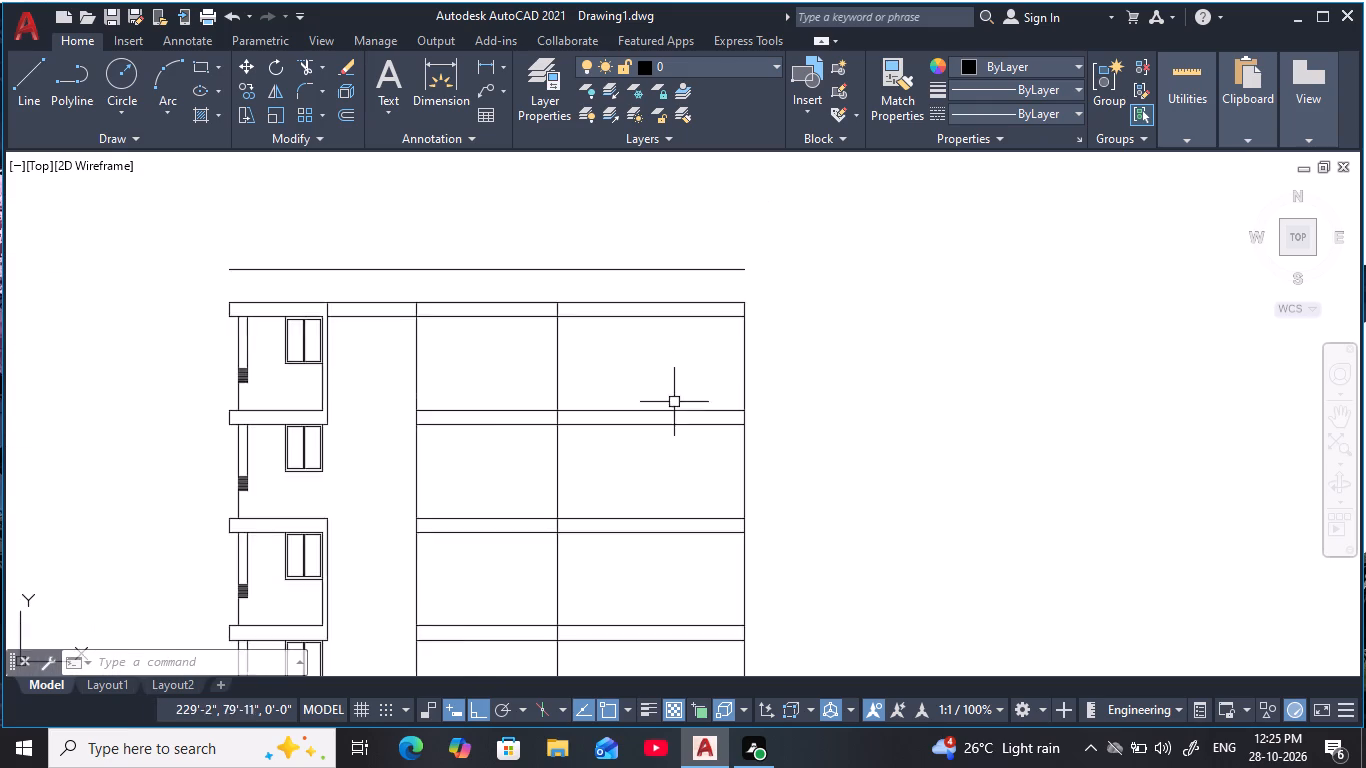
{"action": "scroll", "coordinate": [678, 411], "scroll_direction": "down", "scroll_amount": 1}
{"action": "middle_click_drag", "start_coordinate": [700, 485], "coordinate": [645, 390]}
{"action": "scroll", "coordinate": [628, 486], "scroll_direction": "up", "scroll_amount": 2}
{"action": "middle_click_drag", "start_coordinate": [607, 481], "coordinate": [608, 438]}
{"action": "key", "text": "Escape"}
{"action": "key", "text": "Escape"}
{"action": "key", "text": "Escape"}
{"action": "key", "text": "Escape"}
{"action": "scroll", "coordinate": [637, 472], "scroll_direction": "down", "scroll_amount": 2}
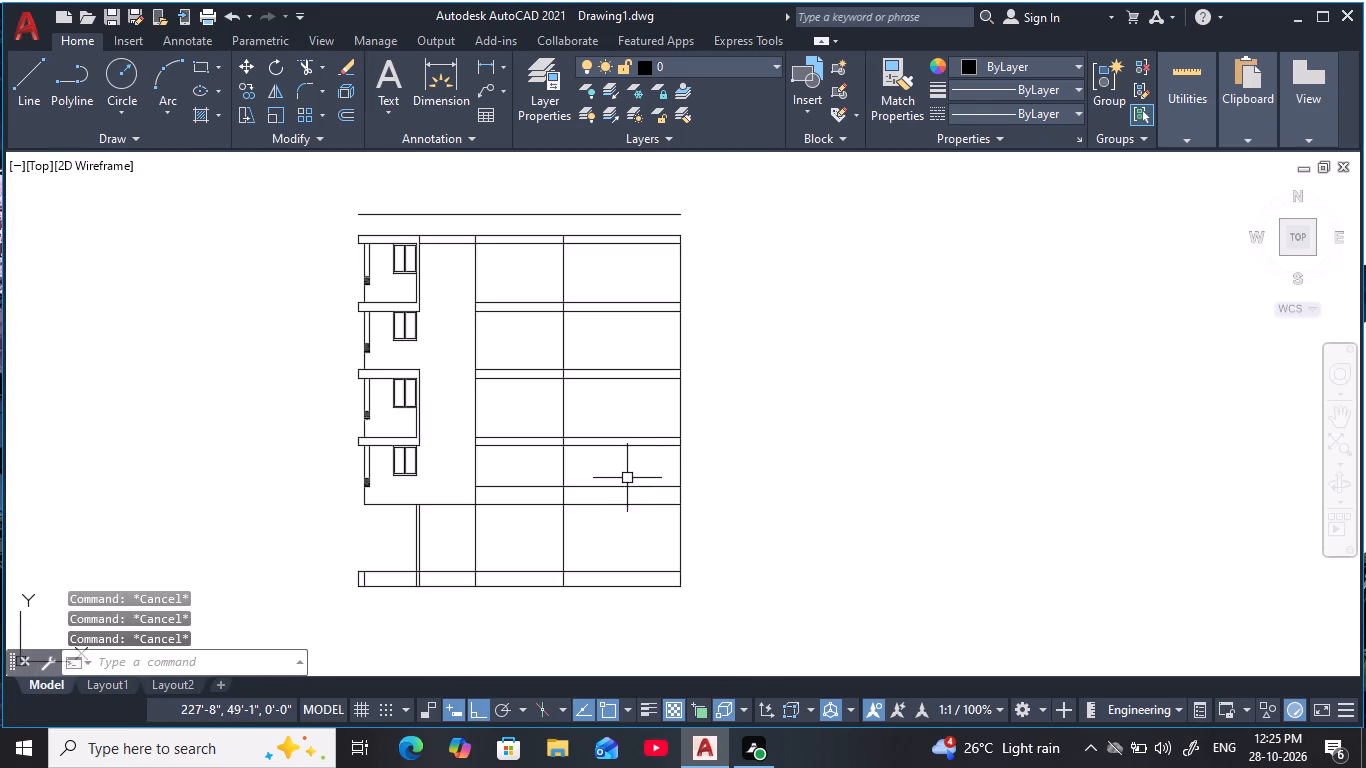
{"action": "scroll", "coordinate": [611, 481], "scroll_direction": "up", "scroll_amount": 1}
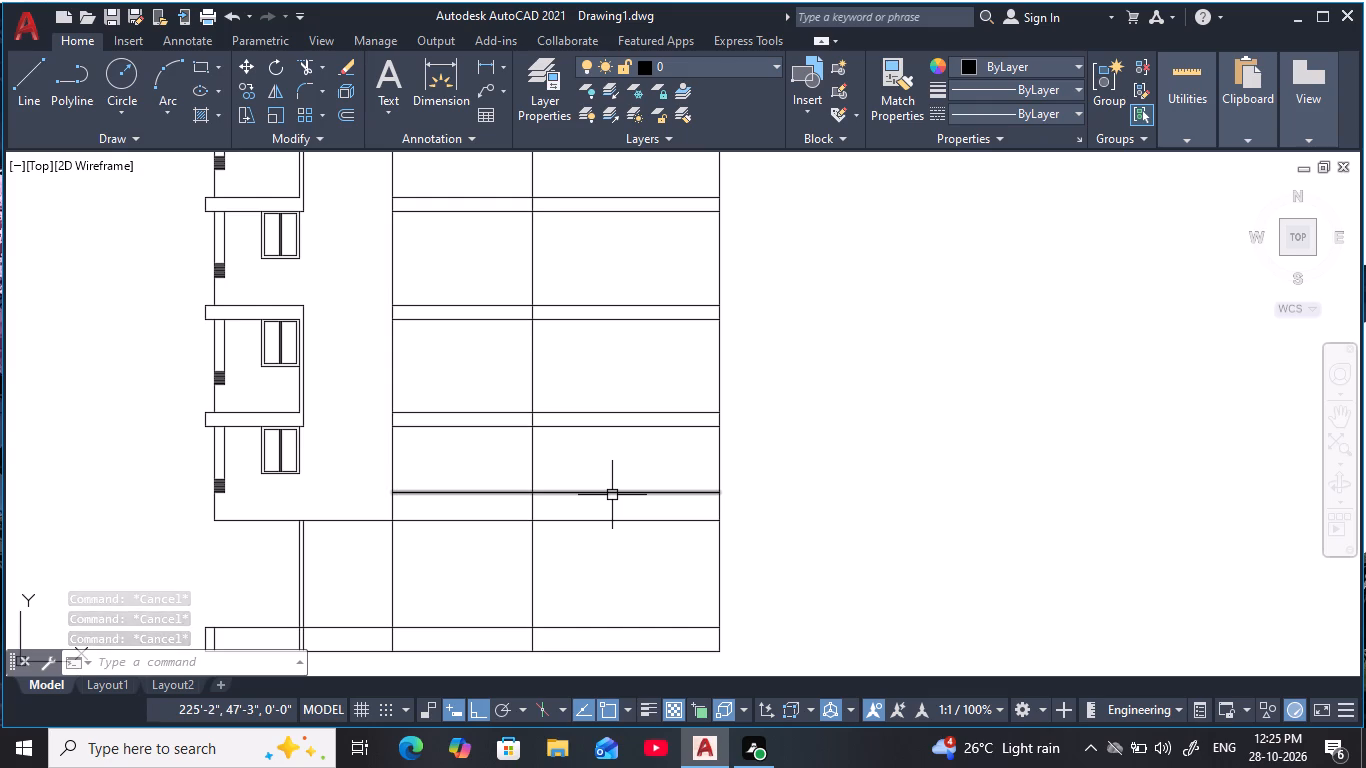
Erase the horizontal line just above the bottom of the fourth row from the top, spanning the two right columns.
{"action": "scroll", "coordinate": [450, 489], "scroll_direction": "up", "scroll_amount": 1}
{"action": "left_click", "coordinate": [483, 508]}
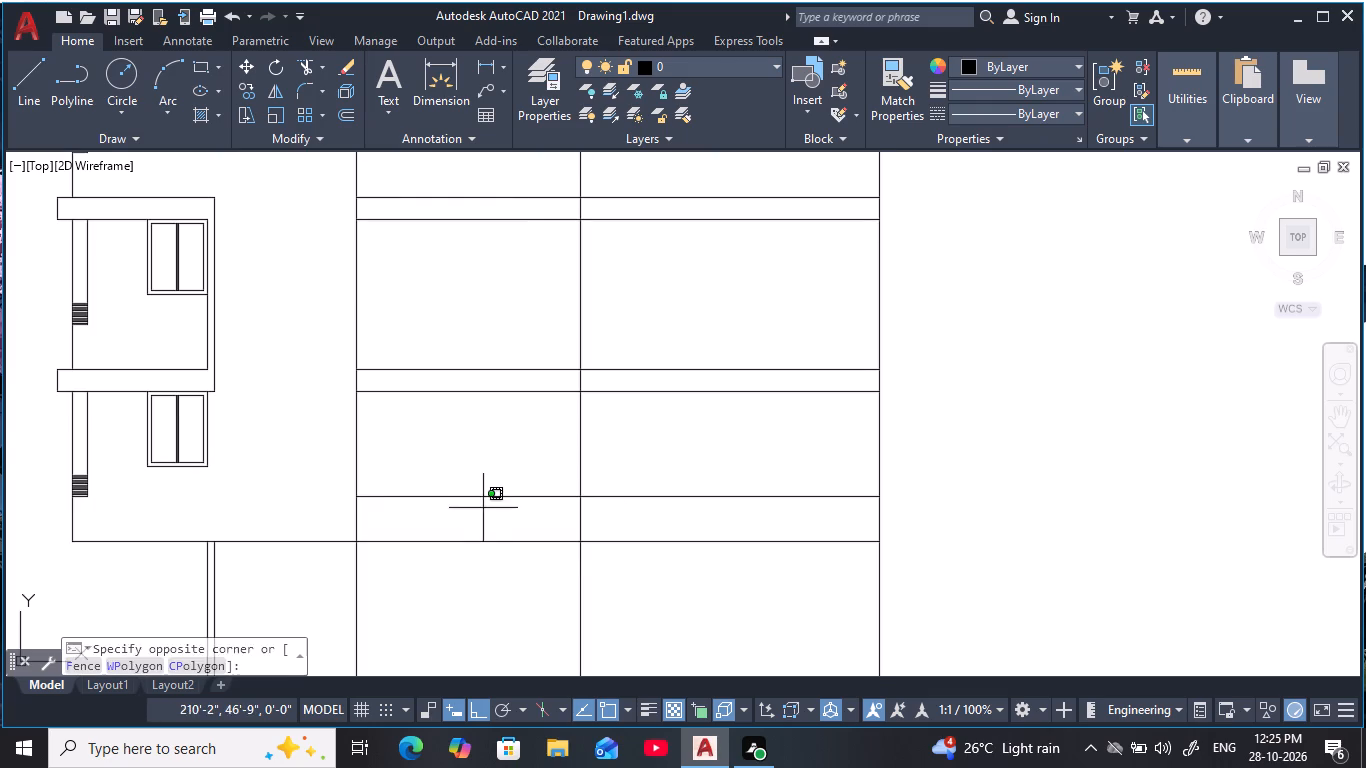
{"action": "left_click", "coordinate": [475, 488]}
{"action": "type", "text": "e"}
{"action": "key", "text": "space"}
{"action": "key", "text": "Escape"}
{"action": "key", "text": "Escape"}
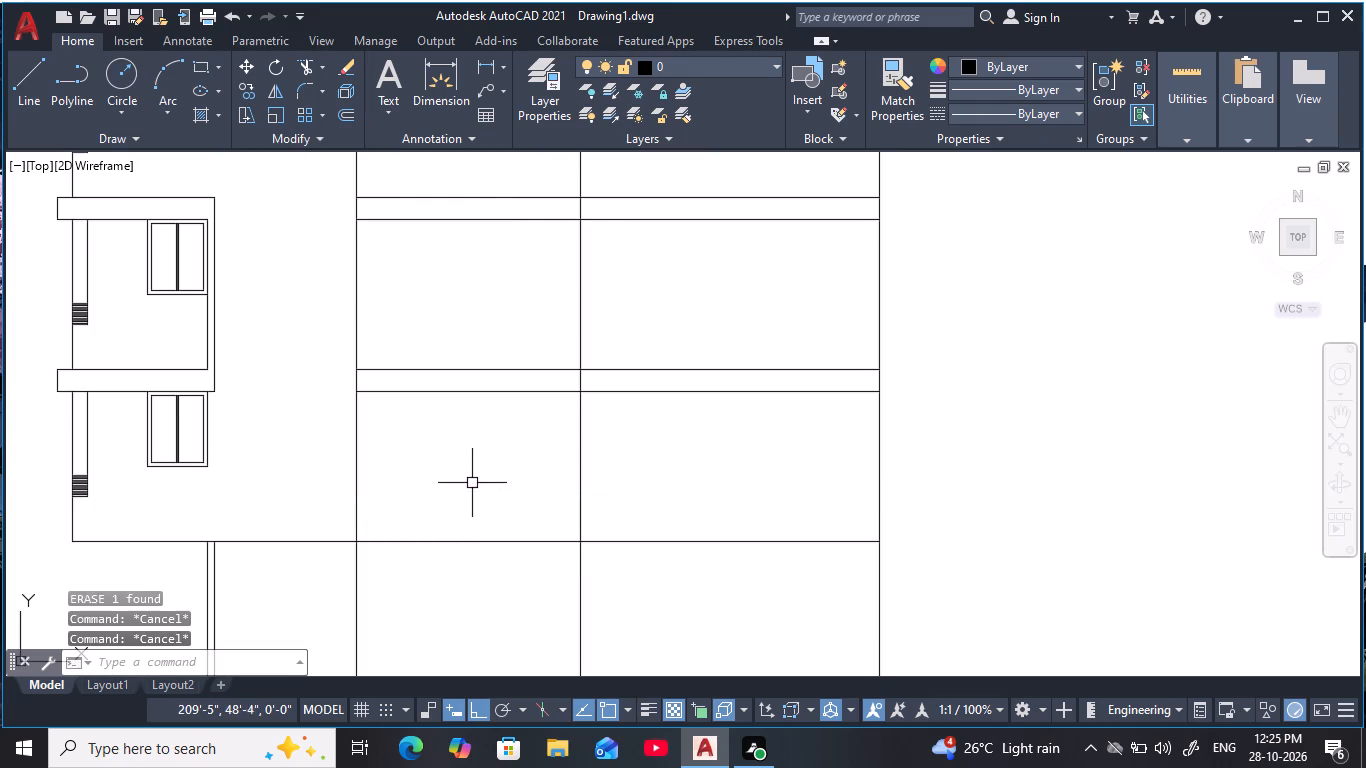
{"action": "key", "text": "Escape"}
{"action": "key", "text": "Escape"}
{"action": "key", "text": "Escape"}
{"action": "key", "text": "Escape"}
{"action": "key", "text": "Escape"}
{"action": "key", "text": "Escape"}
{"action": "key", "text": "Escape"}
{"action": "key", "text": "Escape"}
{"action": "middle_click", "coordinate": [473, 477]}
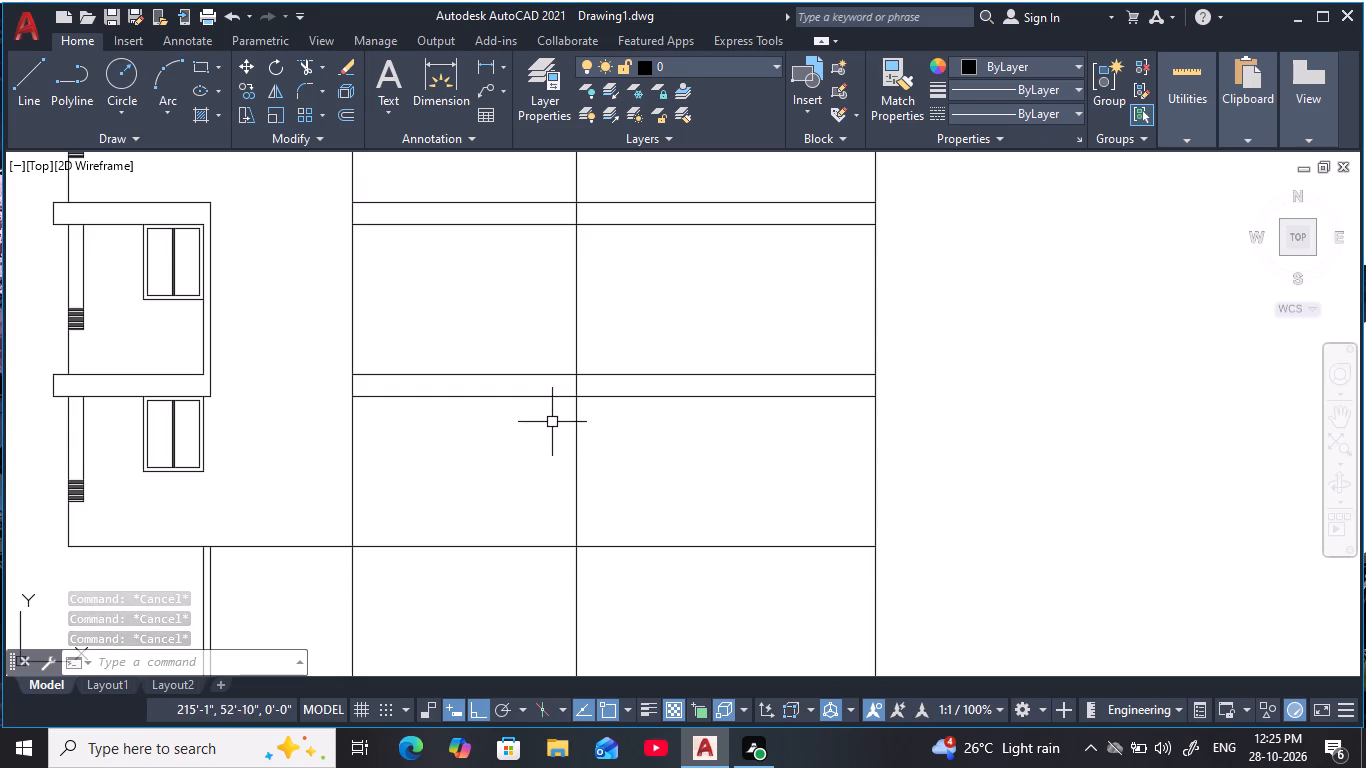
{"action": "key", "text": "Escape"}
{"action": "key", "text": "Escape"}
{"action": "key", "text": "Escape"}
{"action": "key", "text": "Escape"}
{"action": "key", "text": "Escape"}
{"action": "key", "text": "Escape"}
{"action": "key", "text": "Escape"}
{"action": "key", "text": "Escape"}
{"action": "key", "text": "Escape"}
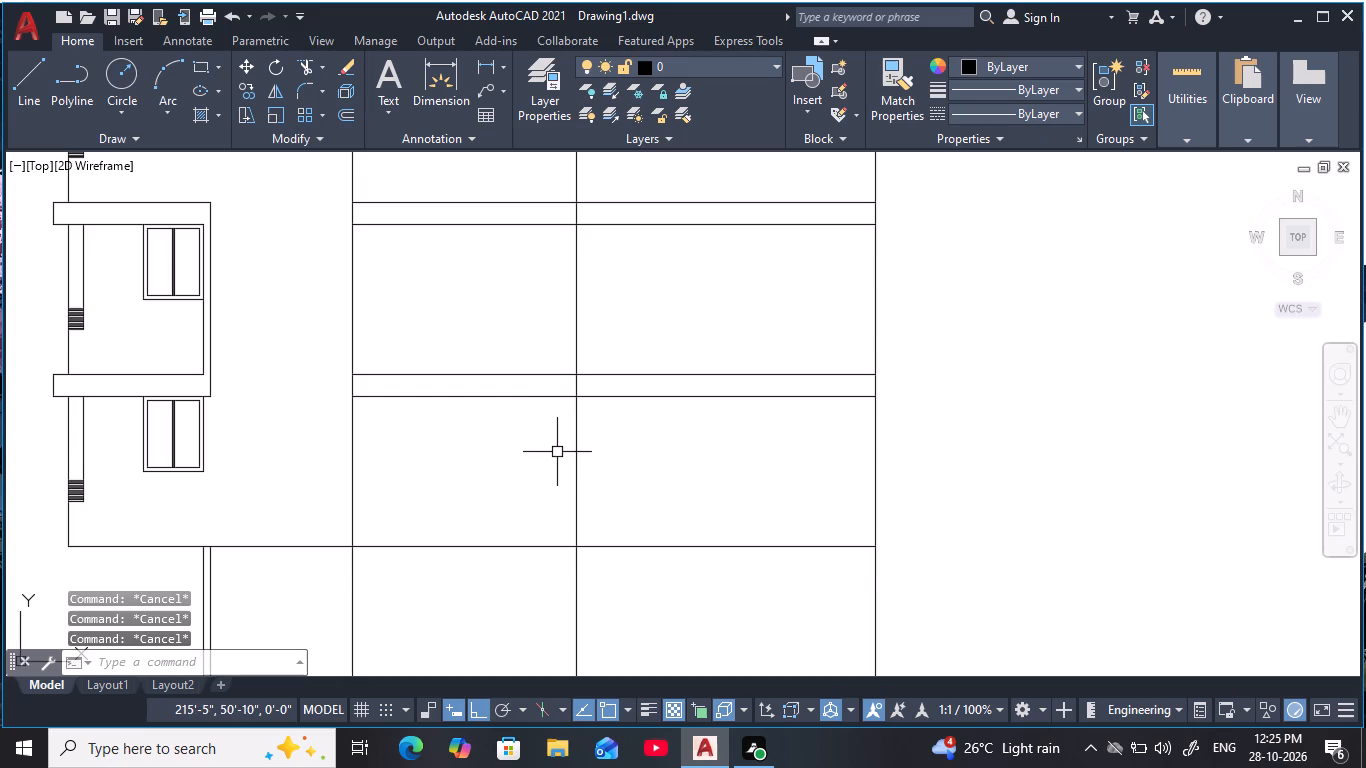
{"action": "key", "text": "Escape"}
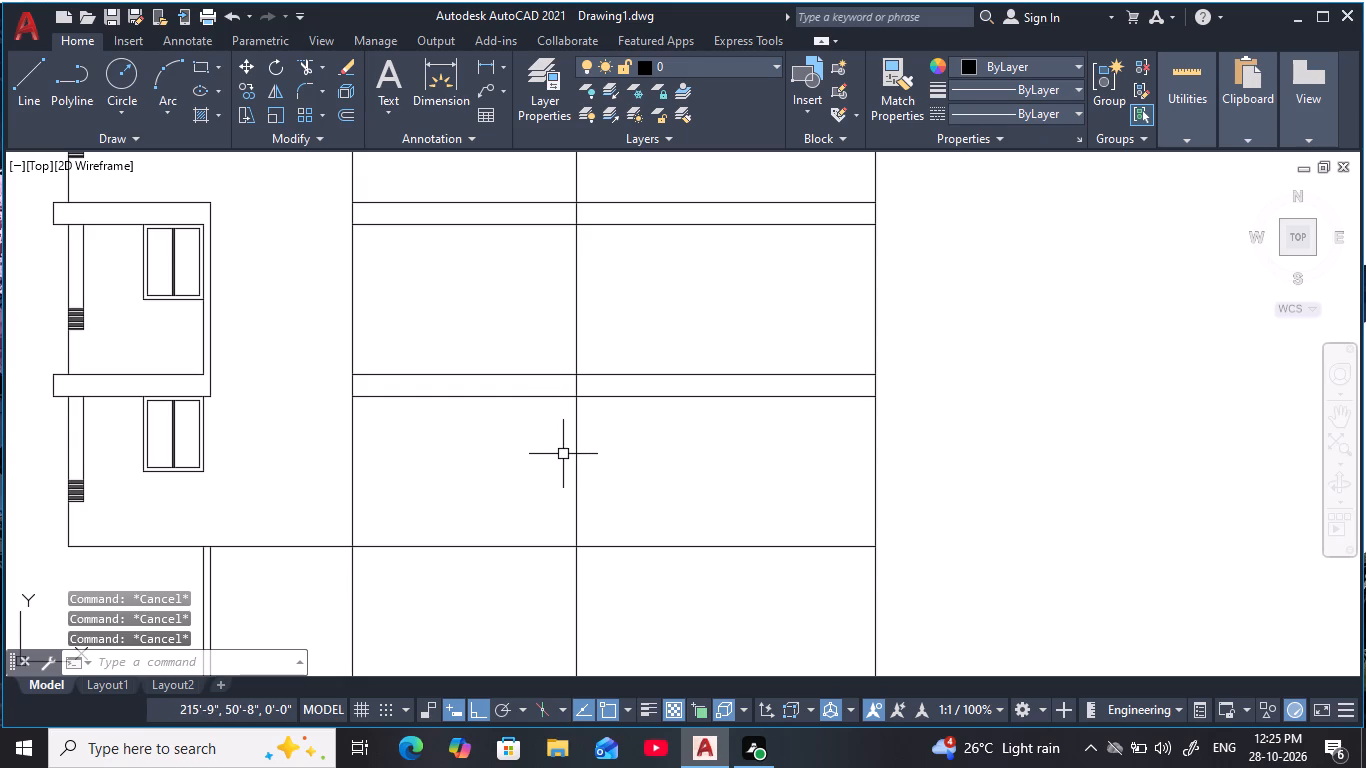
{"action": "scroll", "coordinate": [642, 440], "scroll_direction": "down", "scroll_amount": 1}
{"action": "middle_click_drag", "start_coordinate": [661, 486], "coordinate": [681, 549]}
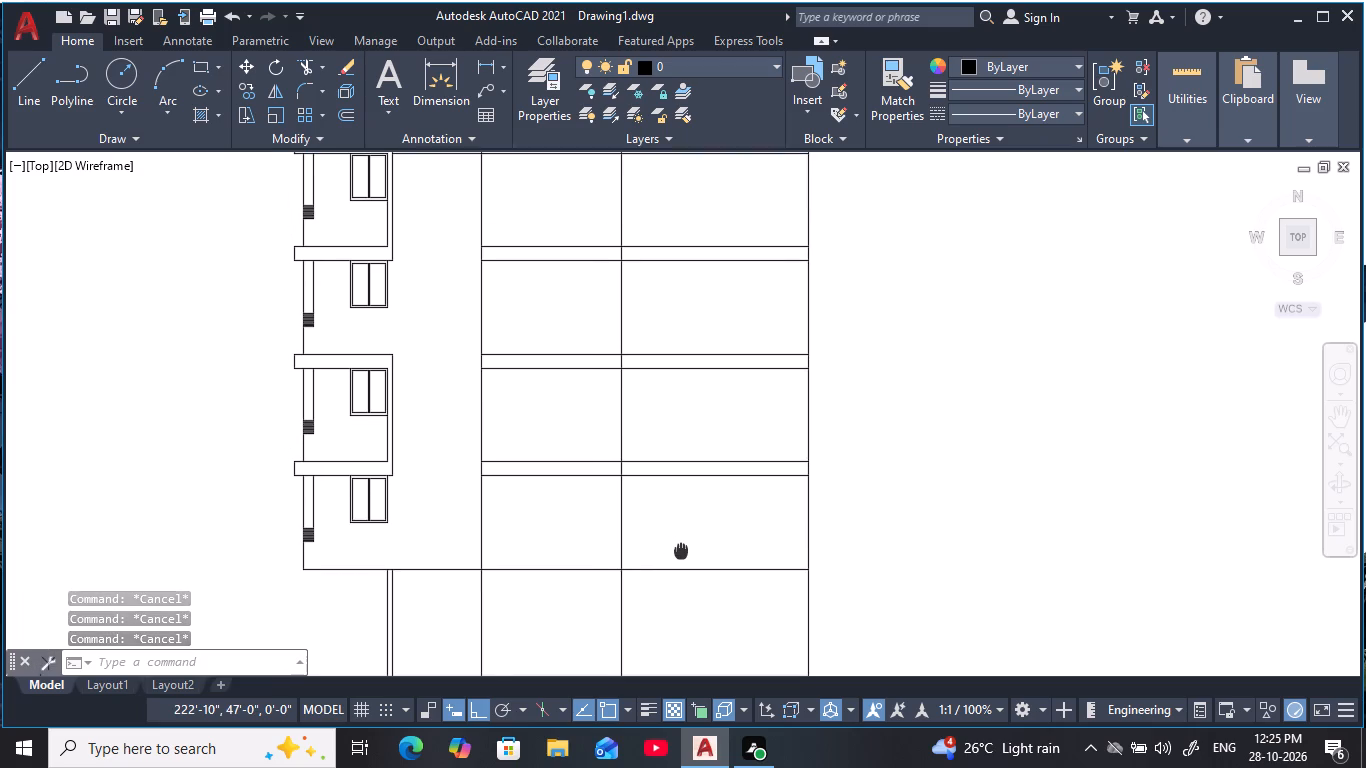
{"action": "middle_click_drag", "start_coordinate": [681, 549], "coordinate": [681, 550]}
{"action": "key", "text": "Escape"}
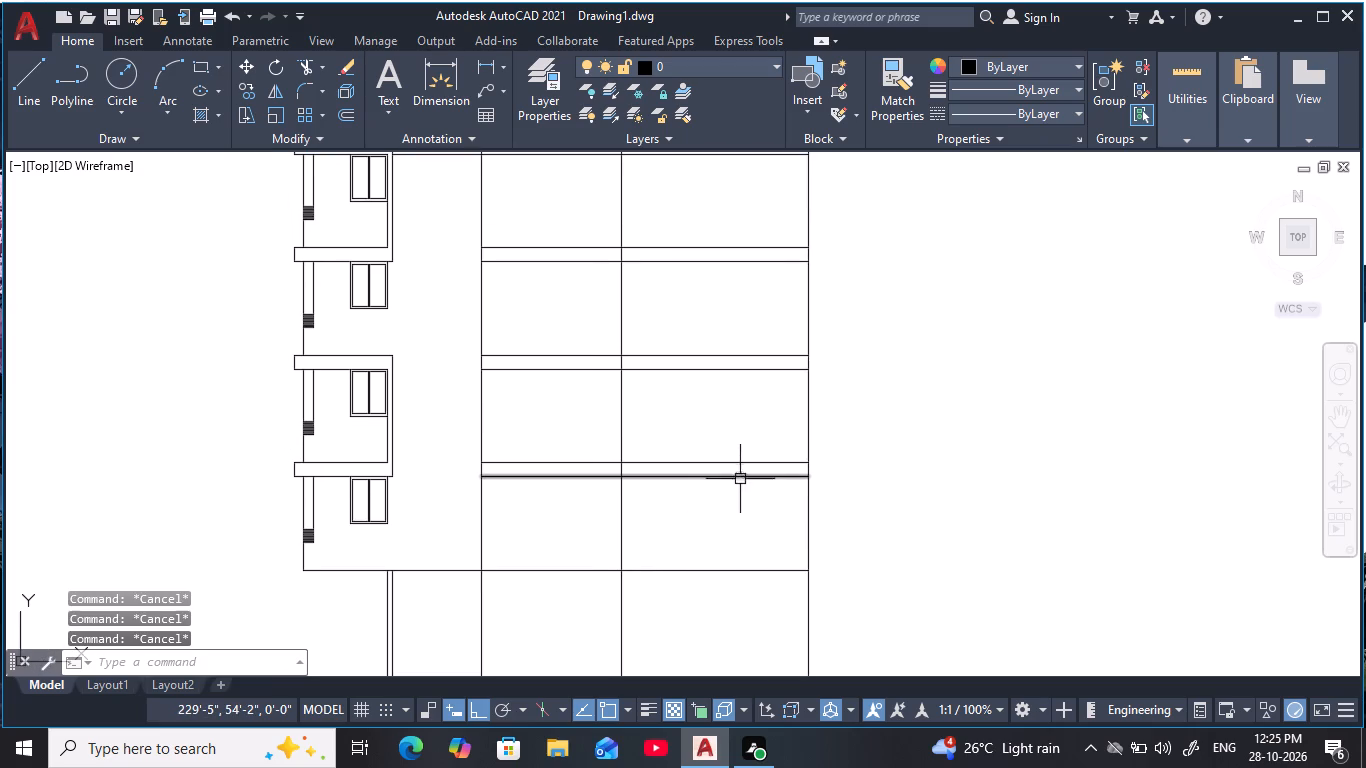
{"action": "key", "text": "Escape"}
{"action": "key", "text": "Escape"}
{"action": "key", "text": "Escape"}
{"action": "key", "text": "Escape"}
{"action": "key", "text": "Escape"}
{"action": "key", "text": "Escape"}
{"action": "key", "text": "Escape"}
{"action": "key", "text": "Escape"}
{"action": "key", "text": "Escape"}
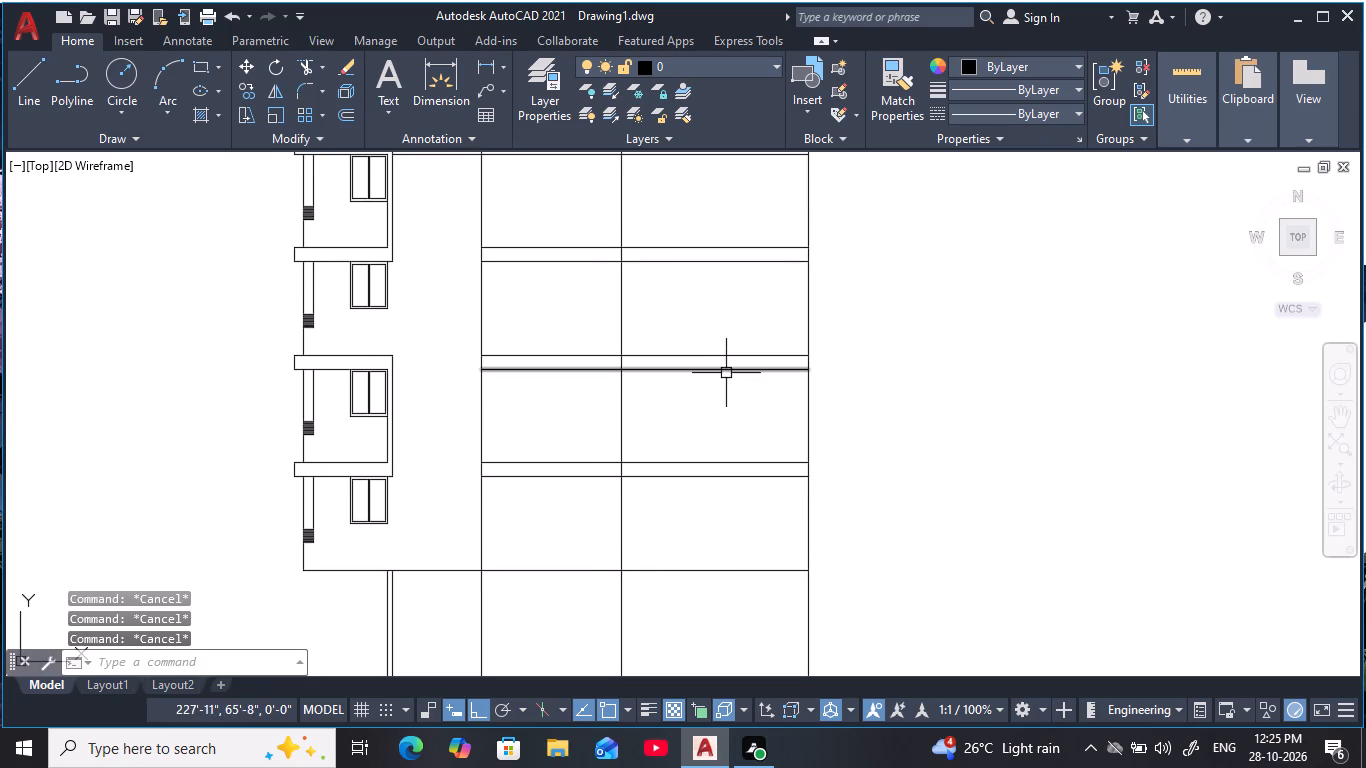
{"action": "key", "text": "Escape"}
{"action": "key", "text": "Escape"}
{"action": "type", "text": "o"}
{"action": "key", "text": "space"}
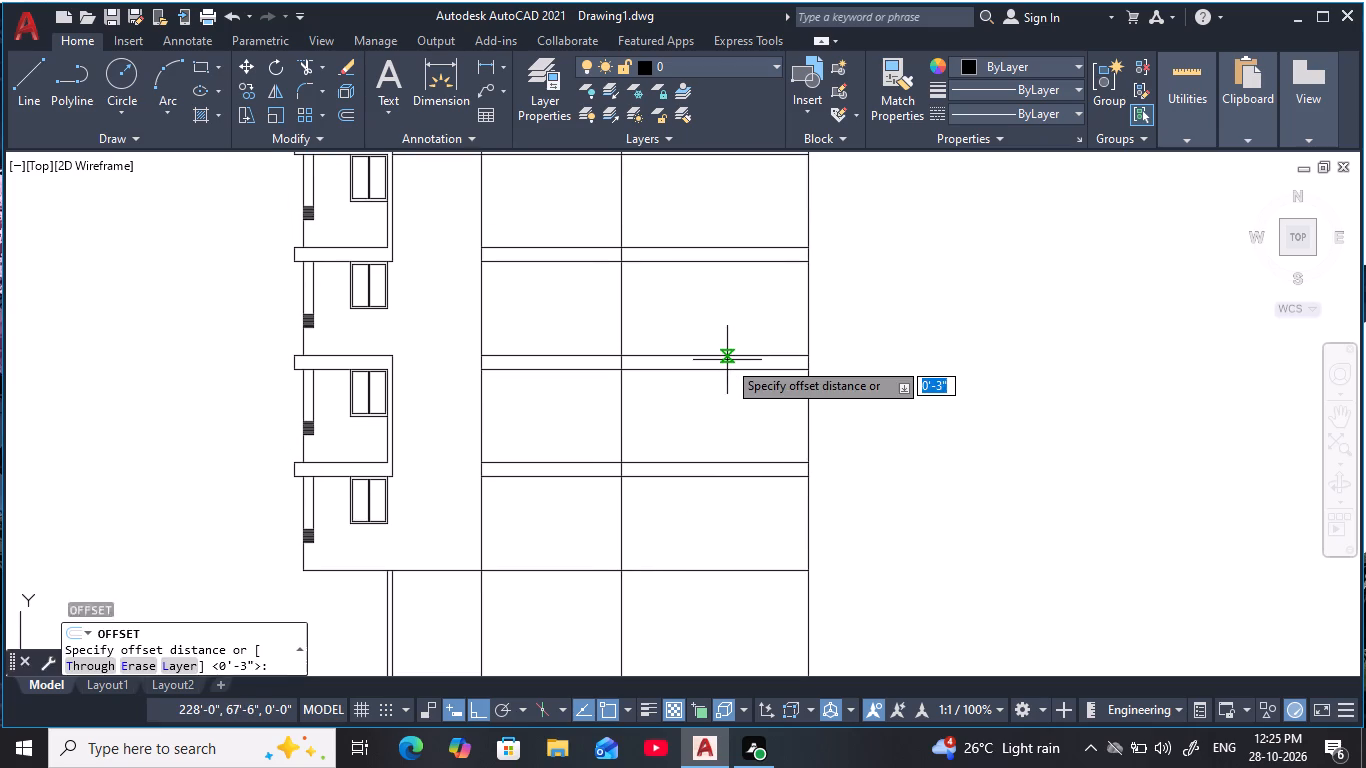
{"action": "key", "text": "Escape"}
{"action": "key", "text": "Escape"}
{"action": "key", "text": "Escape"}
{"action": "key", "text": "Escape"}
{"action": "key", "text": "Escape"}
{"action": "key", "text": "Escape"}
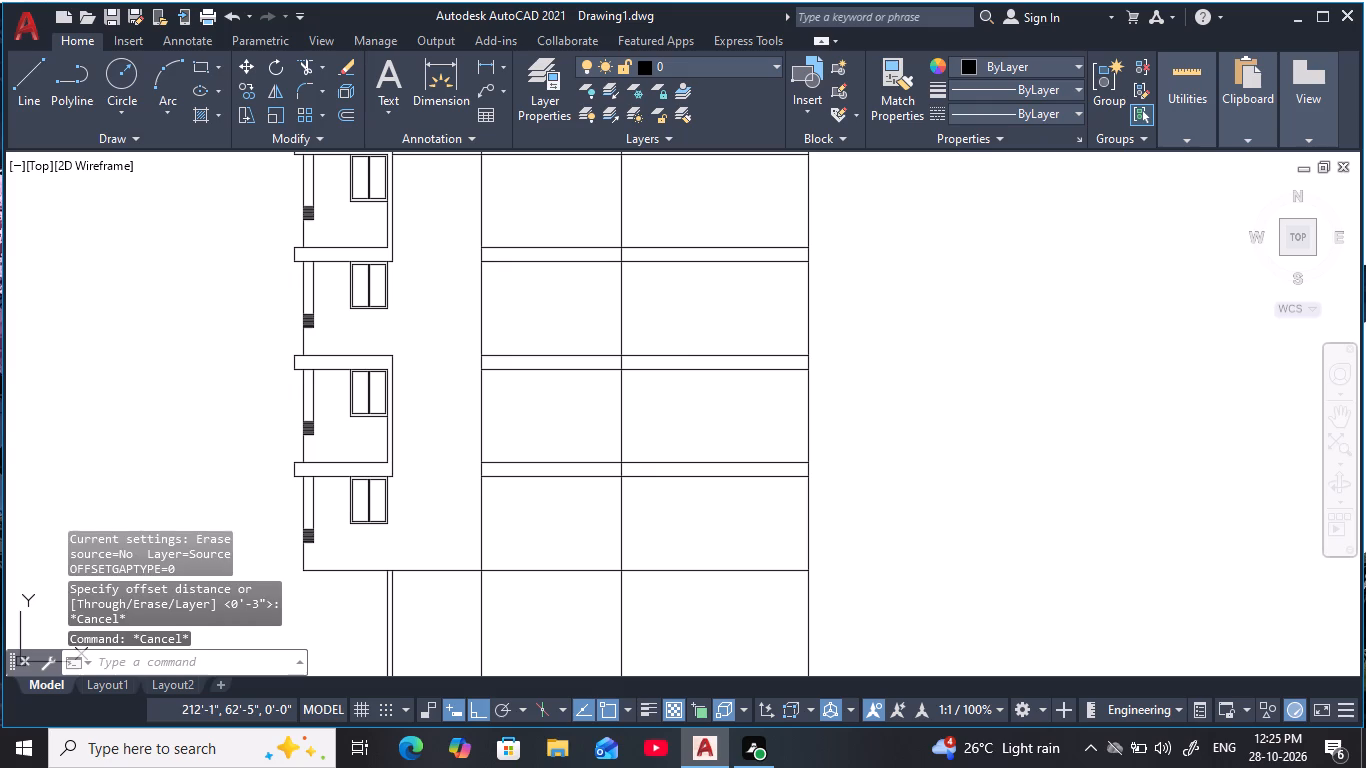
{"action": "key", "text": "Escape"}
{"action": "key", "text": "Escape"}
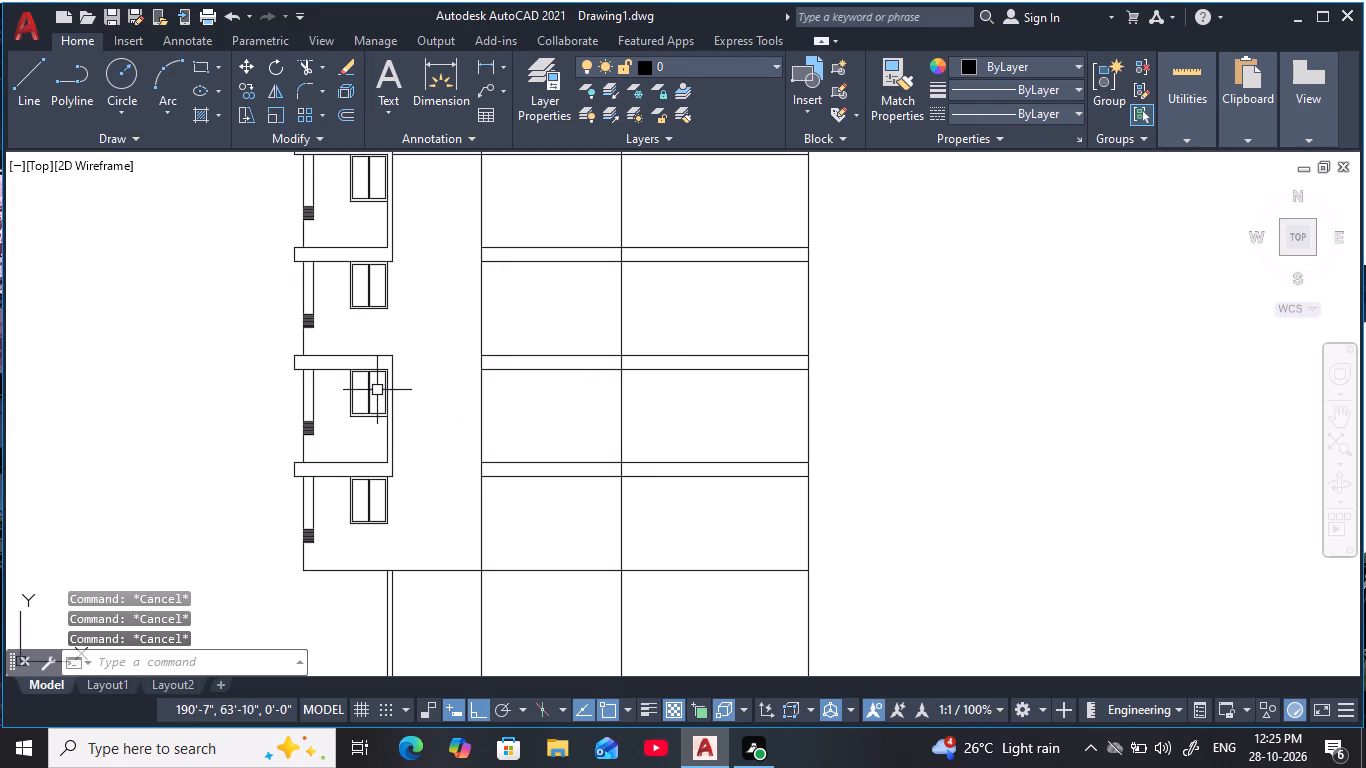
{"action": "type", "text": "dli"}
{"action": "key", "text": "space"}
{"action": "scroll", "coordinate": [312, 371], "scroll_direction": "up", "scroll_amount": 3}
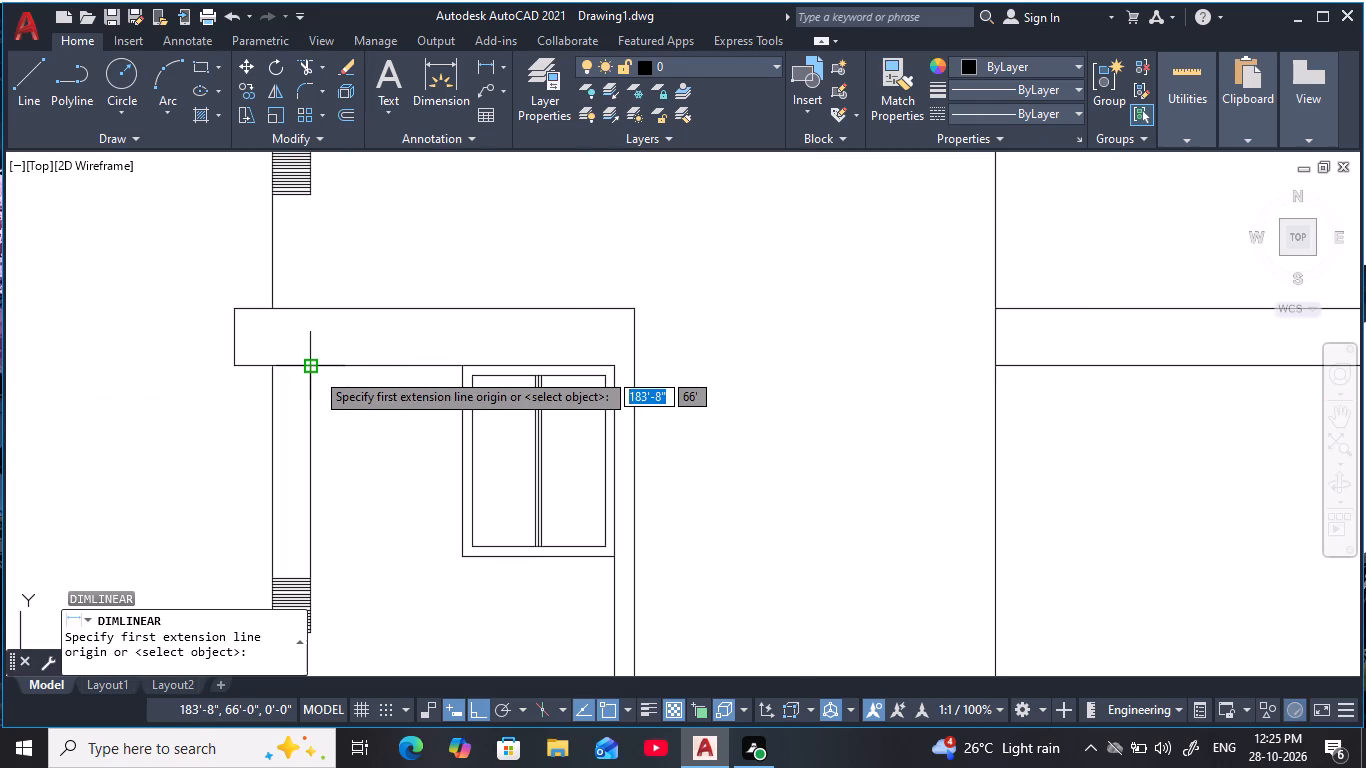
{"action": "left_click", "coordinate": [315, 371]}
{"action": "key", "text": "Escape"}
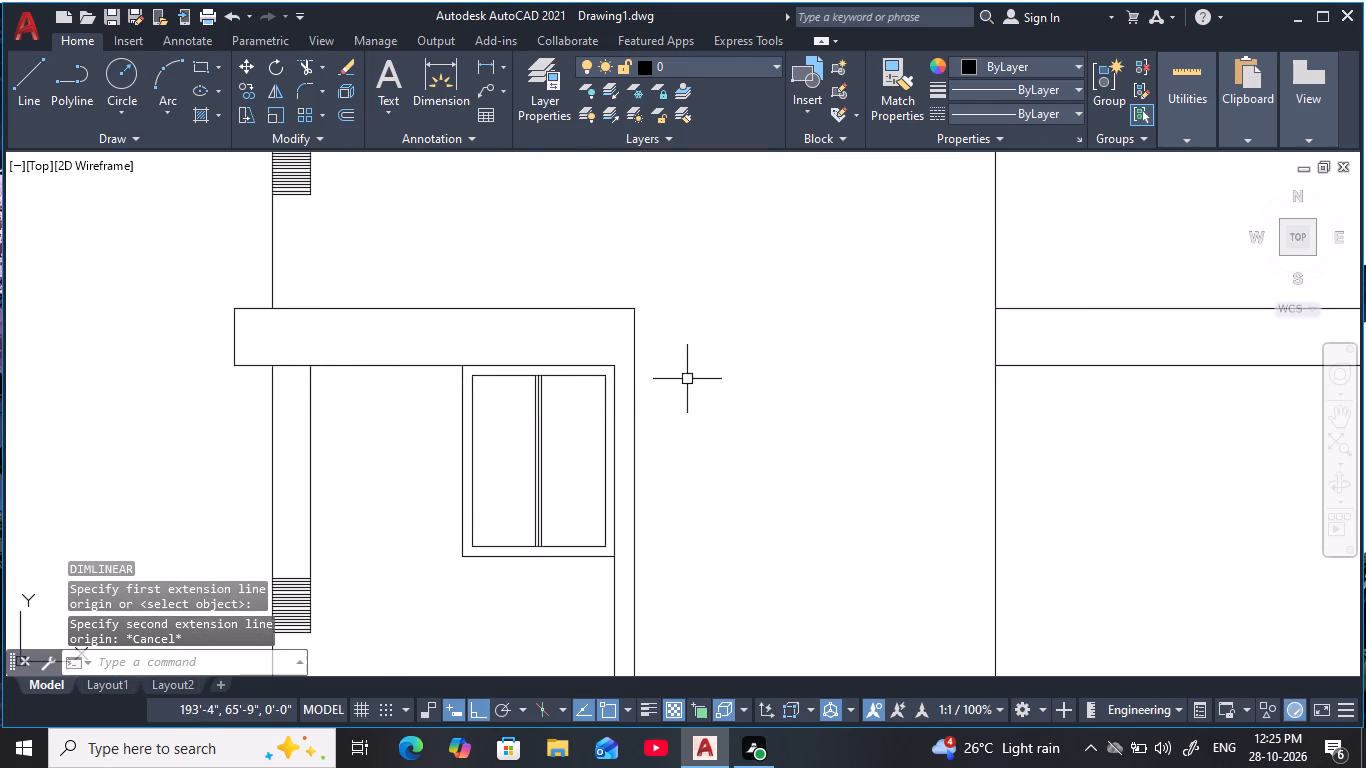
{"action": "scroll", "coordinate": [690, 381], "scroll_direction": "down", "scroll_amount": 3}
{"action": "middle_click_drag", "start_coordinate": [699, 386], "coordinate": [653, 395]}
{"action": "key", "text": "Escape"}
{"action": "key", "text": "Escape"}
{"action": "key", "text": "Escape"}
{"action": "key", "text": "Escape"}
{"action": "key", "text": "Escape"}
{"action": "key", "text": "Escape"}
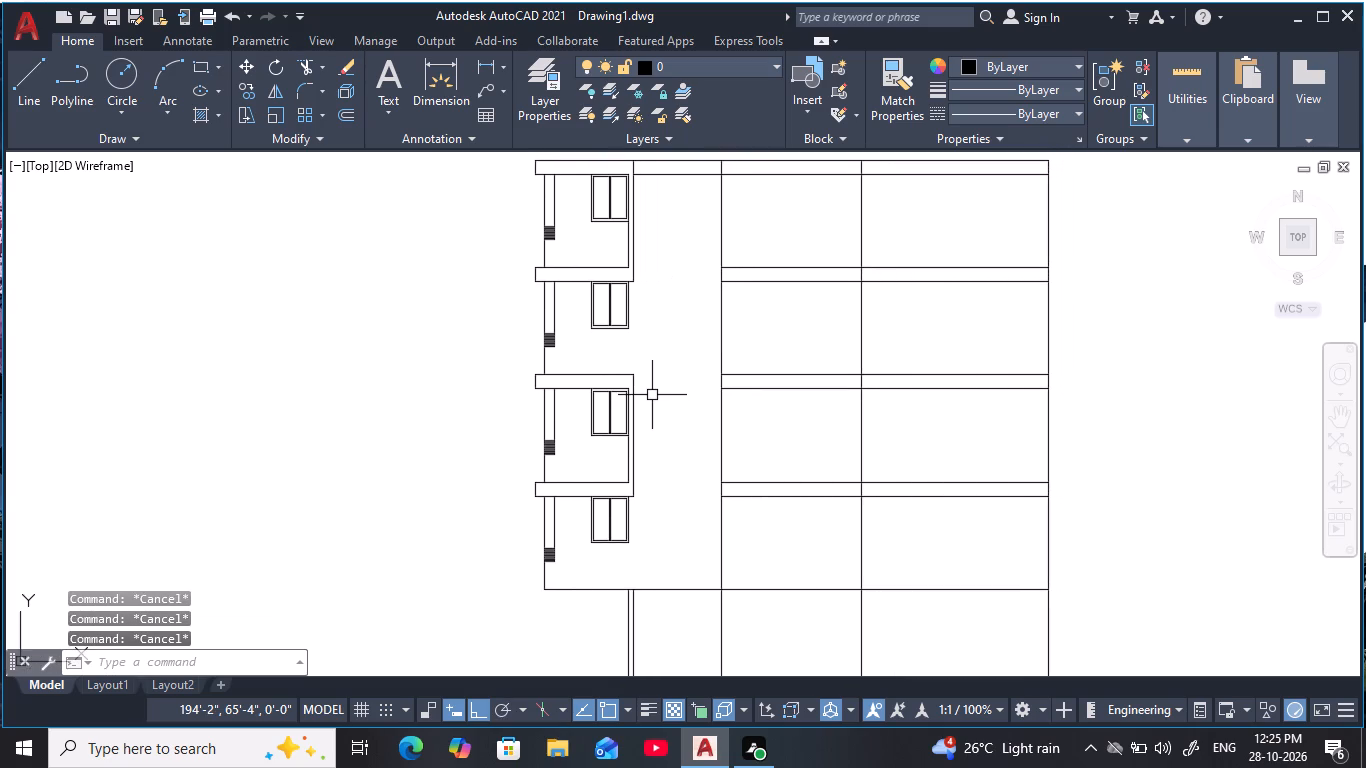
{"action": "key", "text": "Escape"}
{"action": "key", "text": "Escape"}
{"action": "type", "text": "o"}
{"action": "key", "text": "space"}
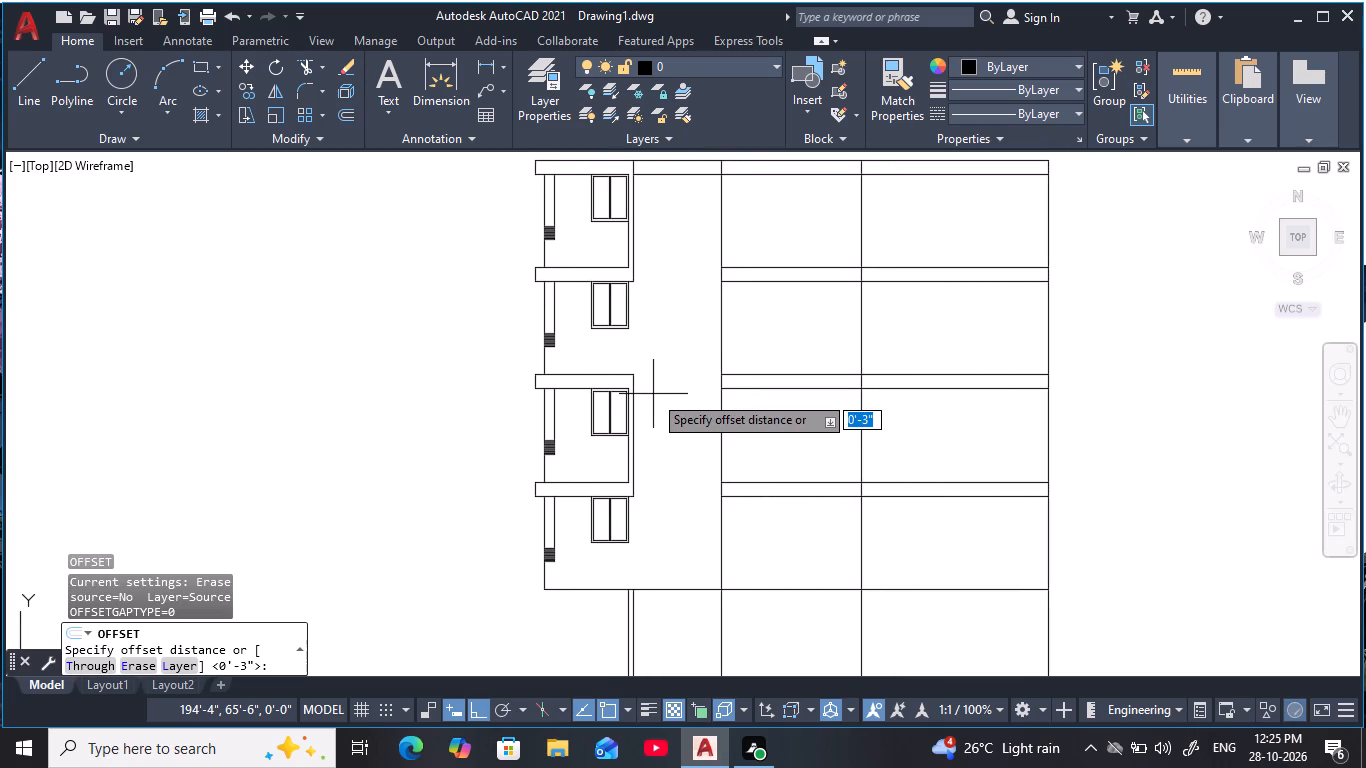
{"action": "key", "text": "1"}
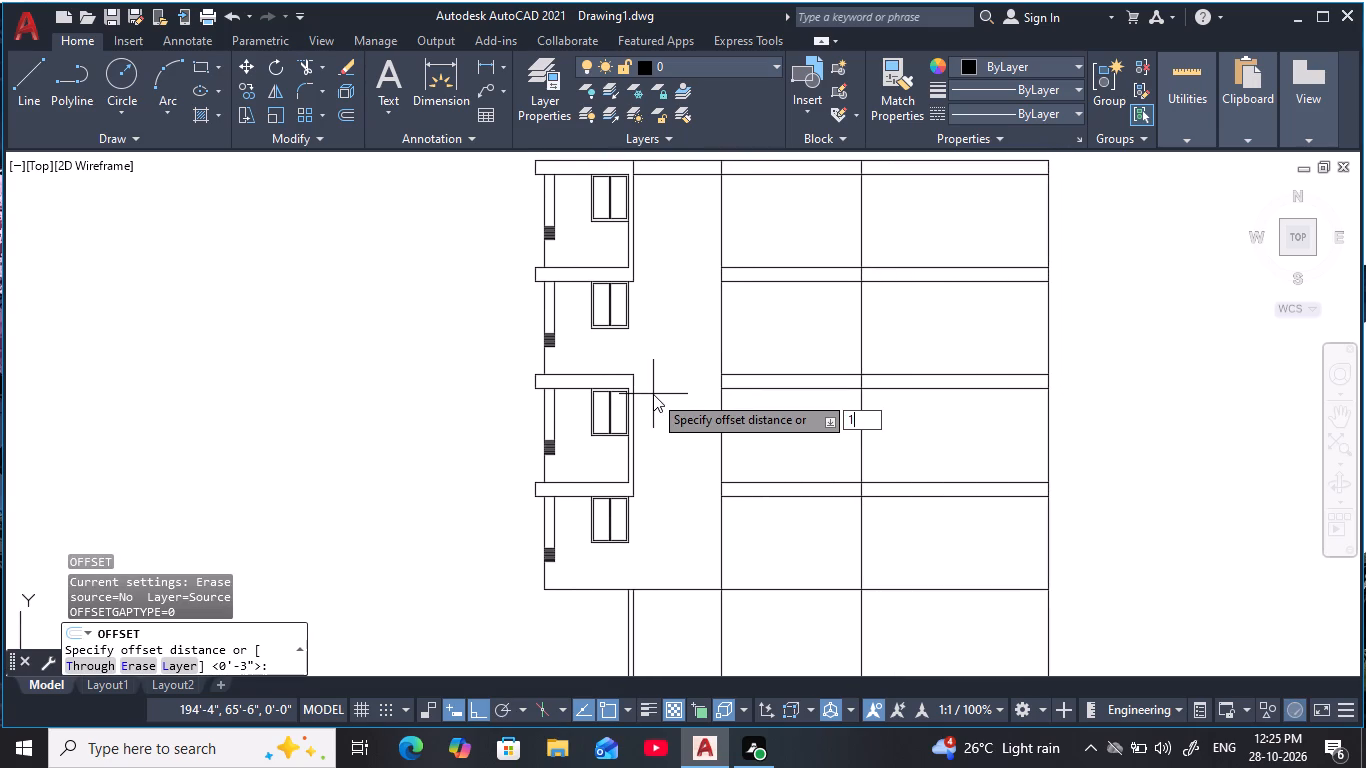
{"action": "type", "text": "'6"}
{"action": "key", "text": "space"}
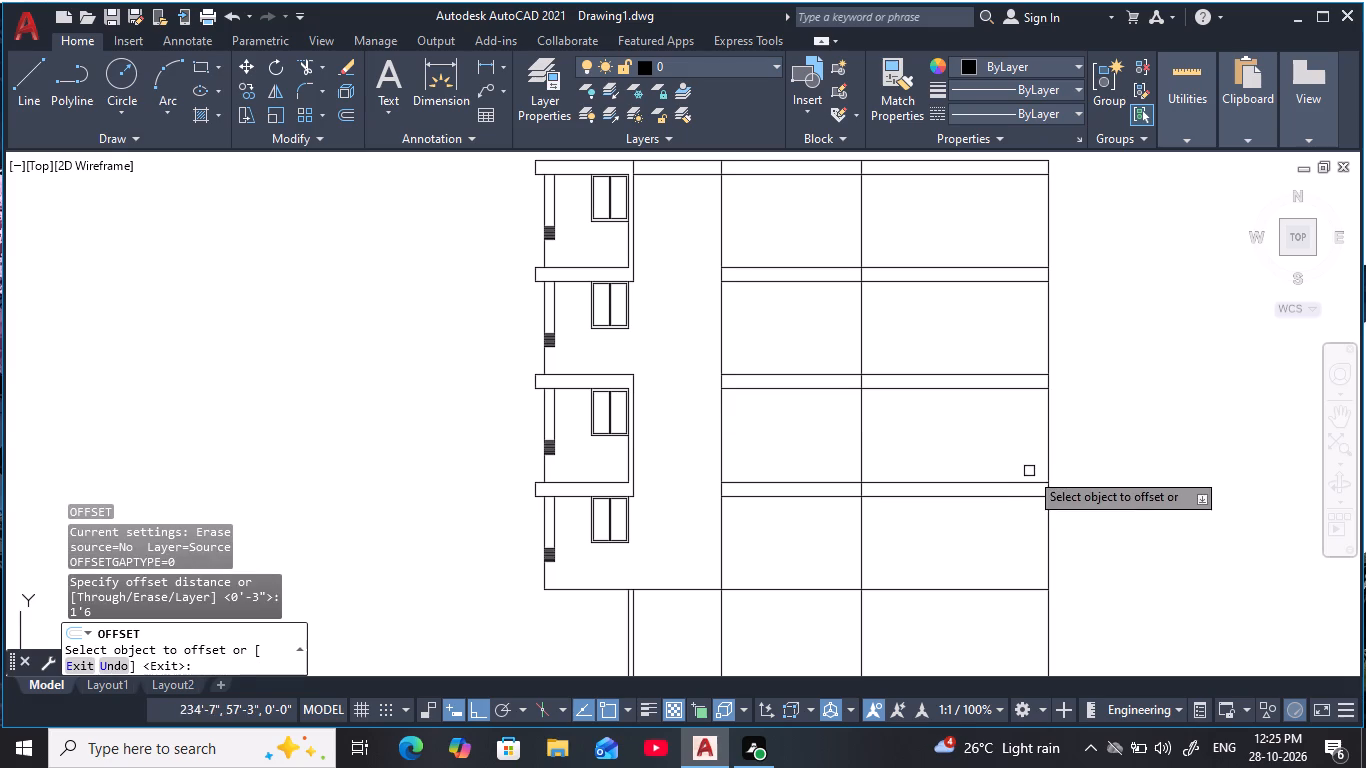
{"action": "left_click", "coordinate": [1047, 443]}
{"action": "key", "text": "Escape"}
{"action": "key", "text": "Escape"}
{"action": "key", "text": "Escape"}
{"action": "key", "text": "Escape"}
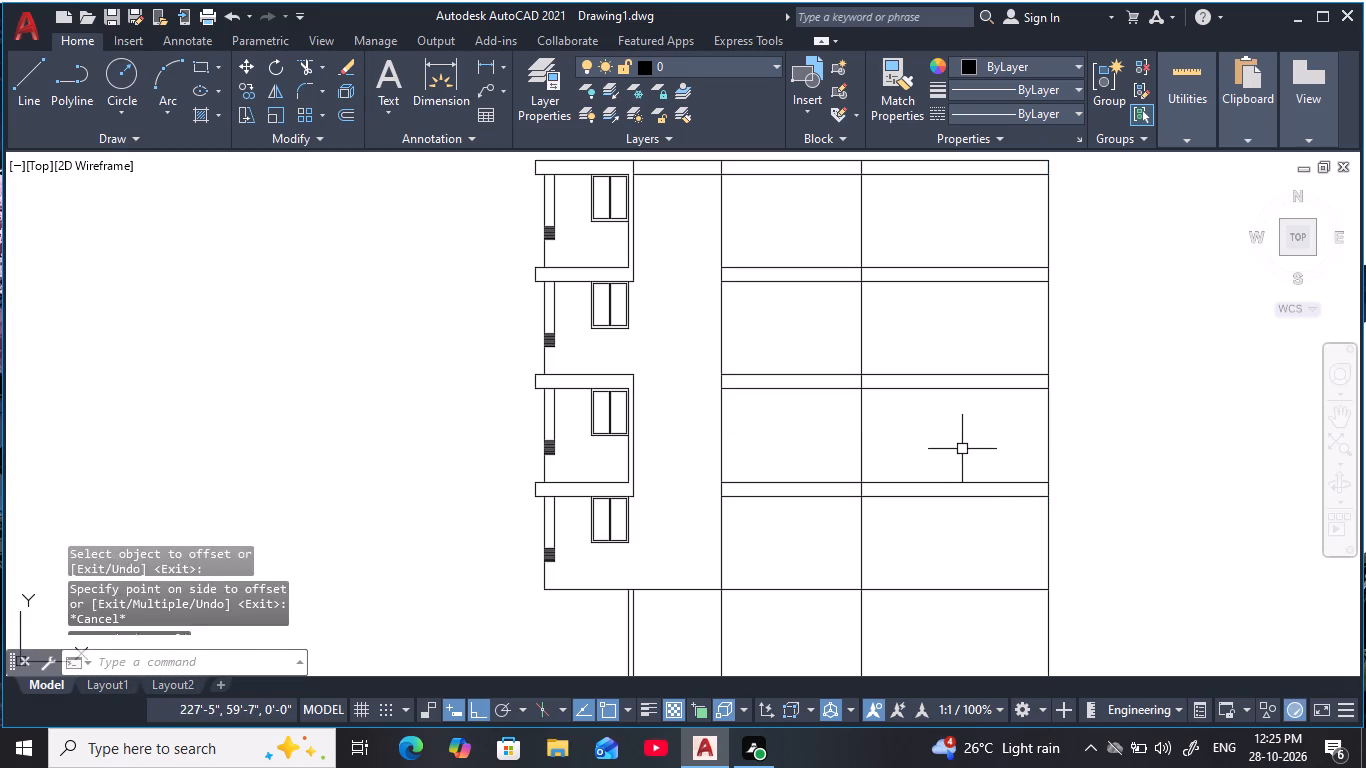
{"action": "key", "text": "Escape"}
Offset the grid's outermost right vertical line 2'-6" inward, into the right column.
{"action": "key", "text": "o"}
{"action": "key", "text": "space"}
{"action": "key", "text": "2"}
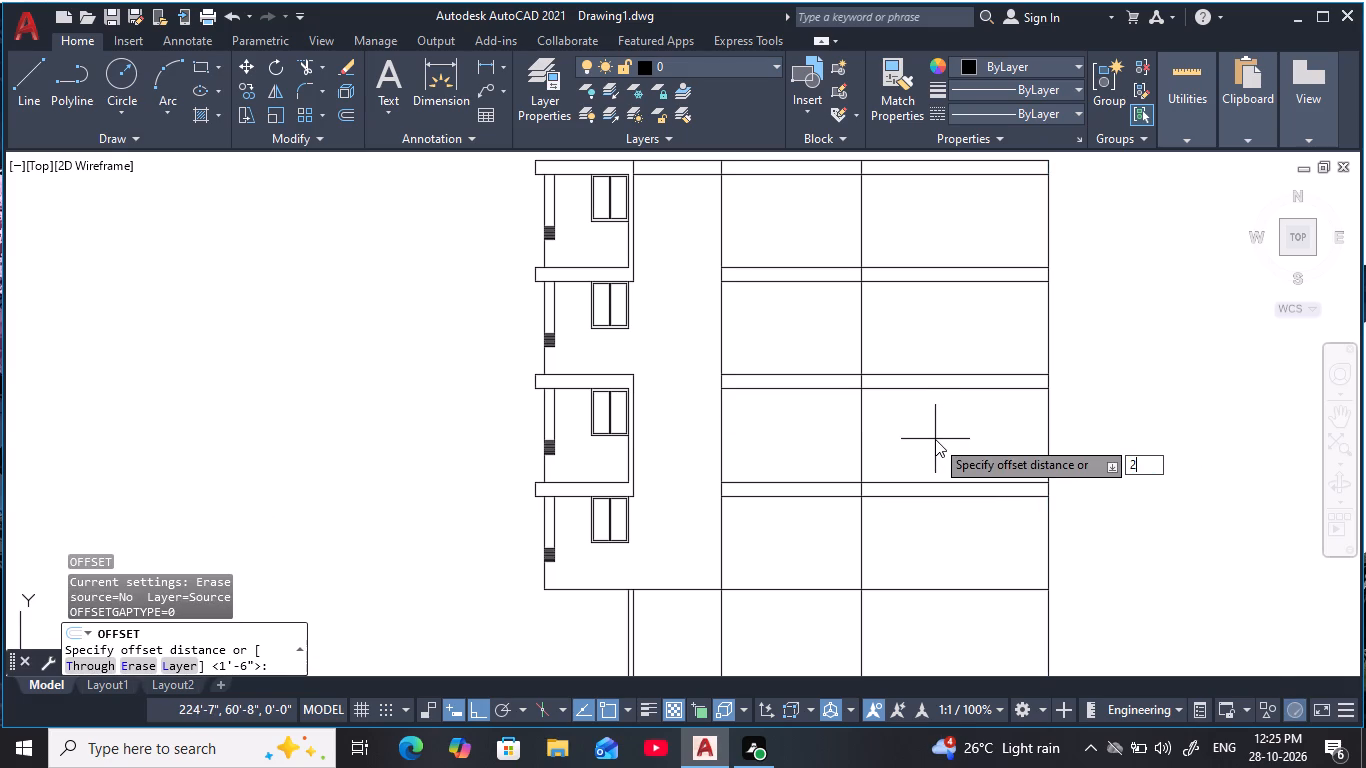
{"action": "key", "text": "apostrophe"}
{"action": "key", "text": "6"}
{"action": "key", "text": "space"}
{"action": "left_click", "coordinate": [1047, 459]}
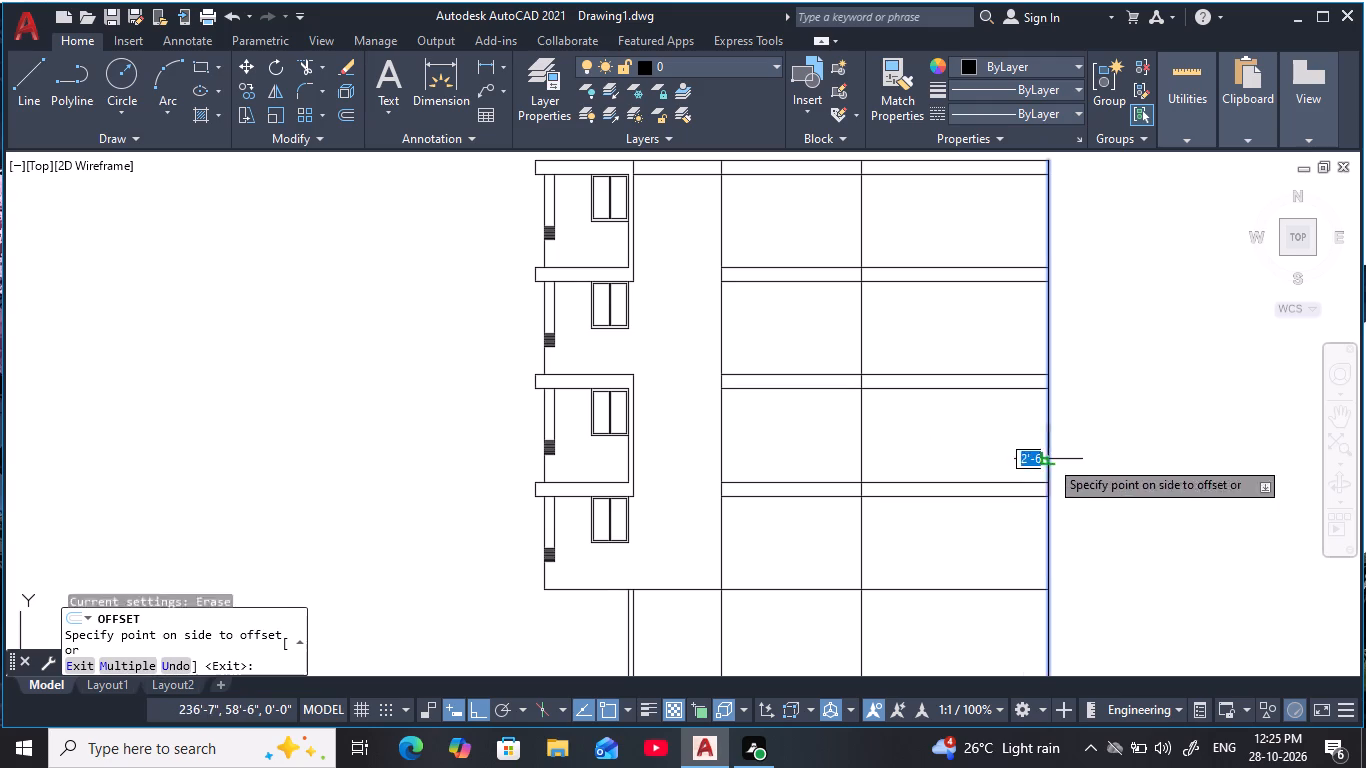
{"action": "left_click", "coordinate": [900, 441]}
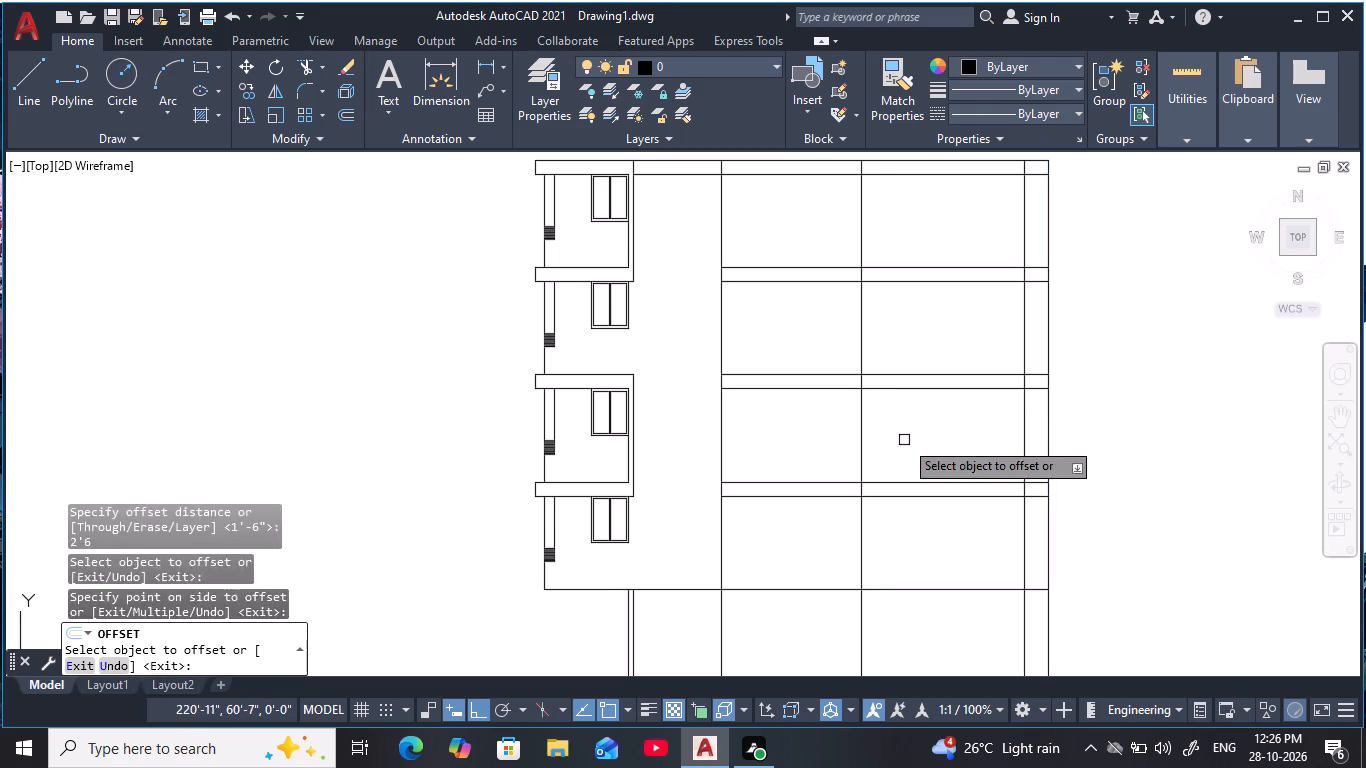
{"action": "key", "text": "Escape"}
{"action": "key", "text": "Escape"}
{"action": "key", "text": "Escape"}
{"action": "key", "text": "Escape"}
{"action": "key", "text": "Escape"}
{"action": "key", "text": "Escape"}
{"action": "key", "text": "Escape"}
{"action": "key", "text": "Escape"}
{"action": "key", "text": "Escape"}
{"action": "middle_click_drag", "start_coordinate": [930, 446], "coordinate": [918, 442]}
{"action": "key", "text": "Escape"}
{"action": "key", "text": "Escape"}
{"action": "key", "text": "Escape"}
{"action": "key", "text": "Escape"}
{"action": "key", "text": "Escape"}
{"action": "key", "text": "Escape"}
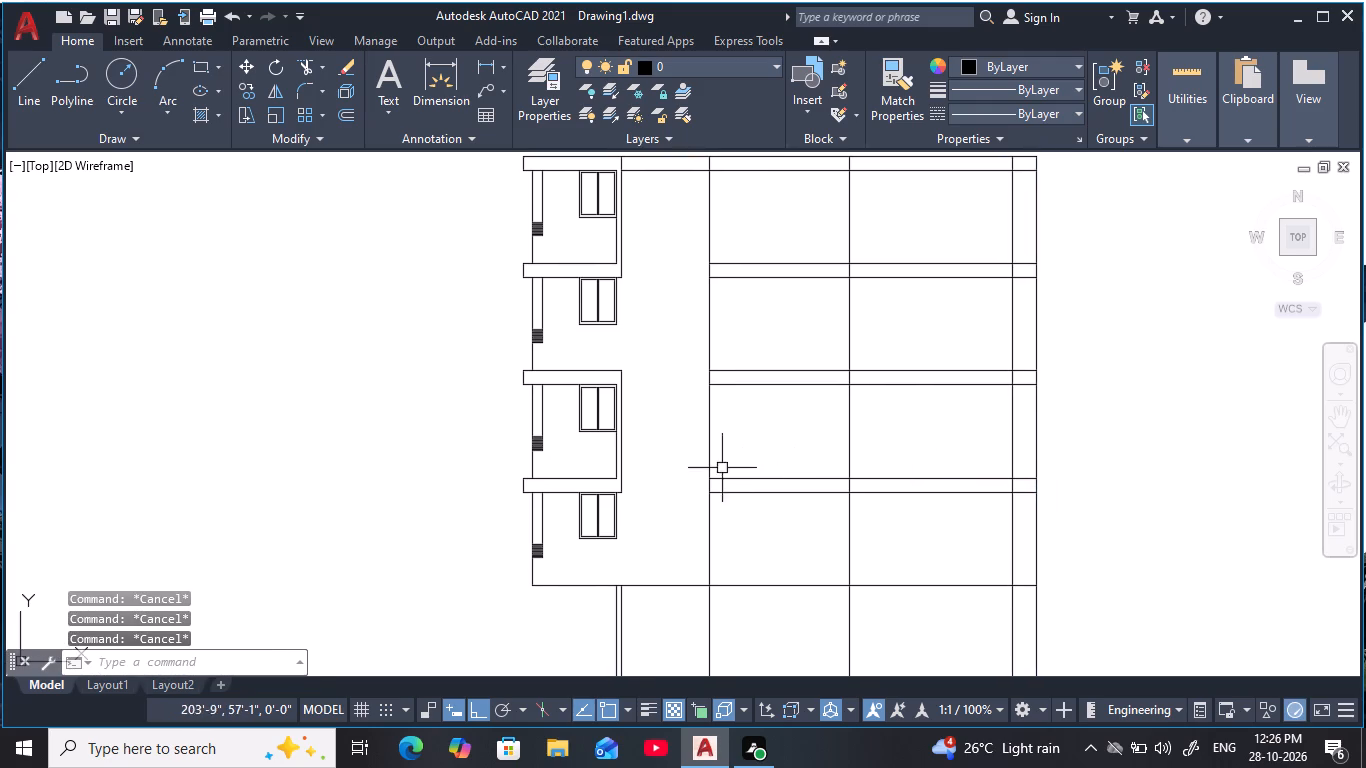
{"action": "key", "text": "Escape"}
Start a linear dimension to measure near the framed rectangle in the third left room from the top.
{"action": "key", "text": "d"}
{"action": "type", "text": "li"}
{"action": "key", "text": "space"}
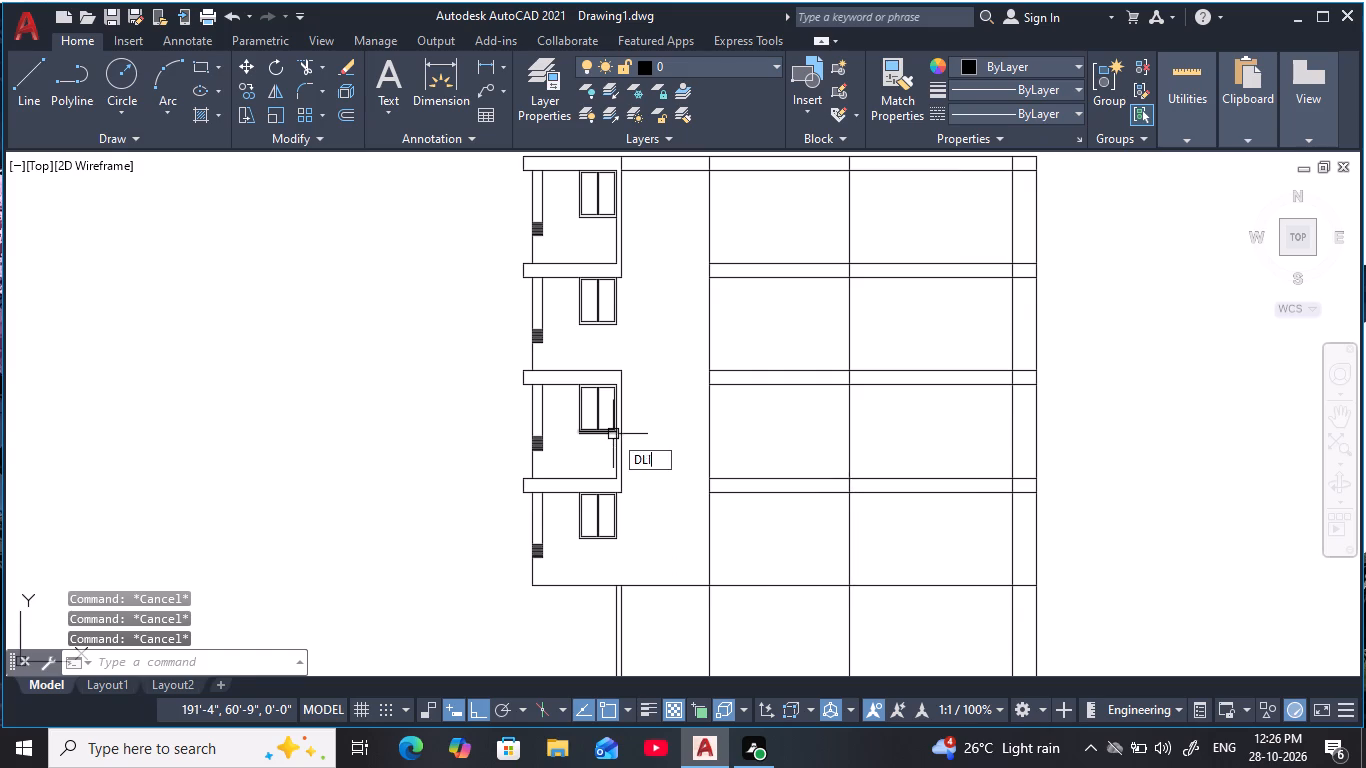
Measure the horizontal distance under the slab between the inner vertical line and right wall in the third left room from the top.
{"action": "scroll", "coordinate": [571, 399], "scroll_direction": "up", "scroll_amount": 1}
{"action": "middle_click_drag", "start_coordinate": [571, 398], "coordinate": [523, 401]}
{"action": "scroll", "coordinate": [524, 401], "scroll_direction": "up", "scroll_amount": 1}
{"action": "scroll", "coordinate": [523, 402], "scroll_direction": "down", "scroll_amount": 1}
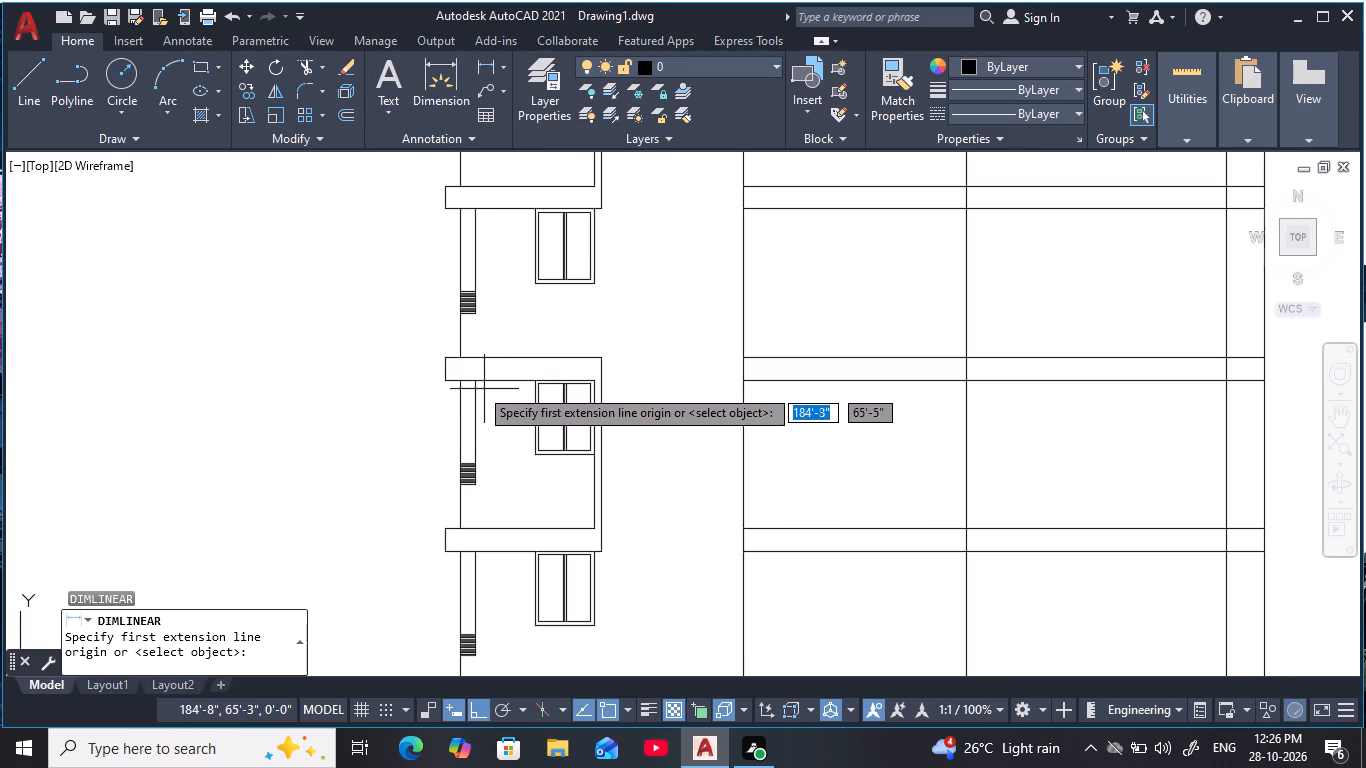
{"action": "left_click", "coordinate": [476, 385]}
{"action": "scroll", "coordinate": [587, 380], "scroll_direction": "up", "scroll_amount": 4}
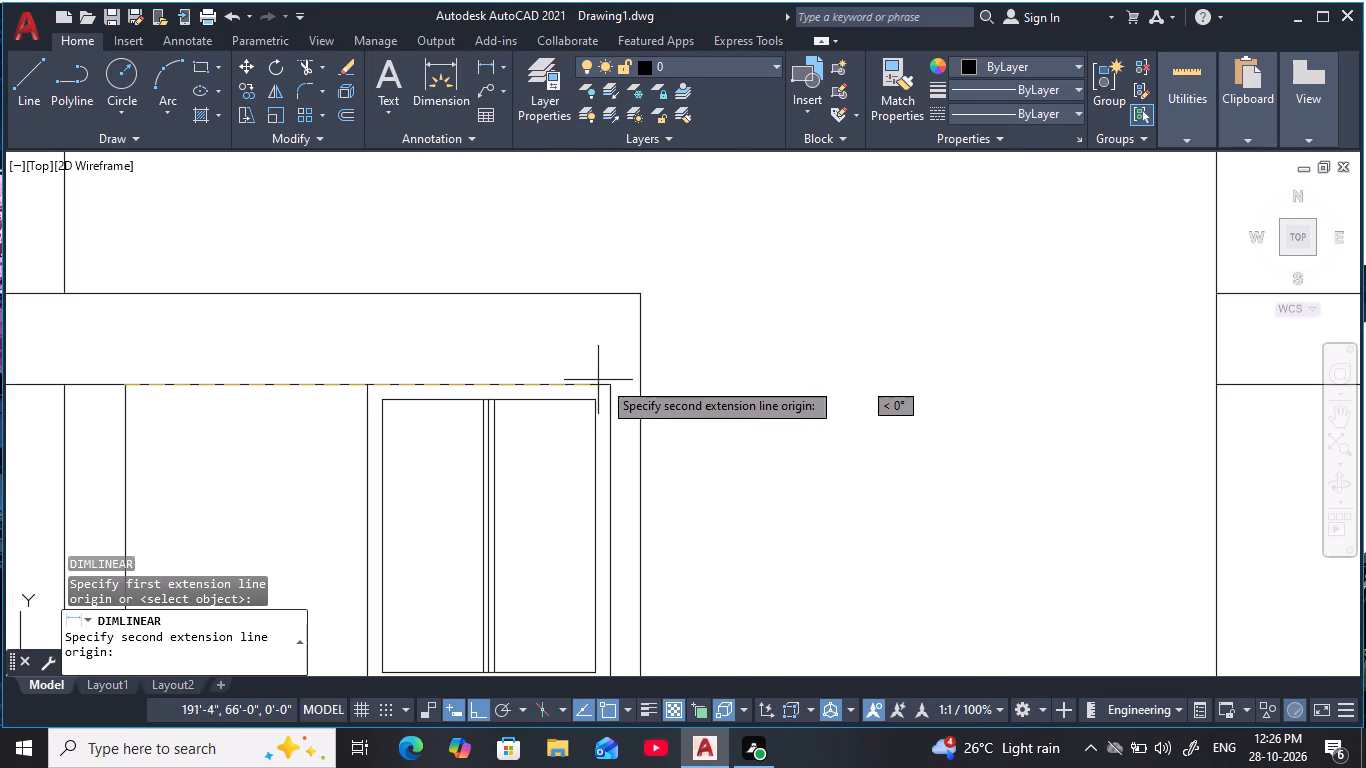
{"action": "left_click", "coordinate": [606, 387]}
{"action": "key", "text": "Escape"}
{"action": "key", "text": "Escape"}
Offset the vertical line just inside the grid's outermost right edge 8' inward, into the right column.
{"action": "scroll", "coordinate": [794, 398], "scroll_direction": "down", "scroll_amount": 4}
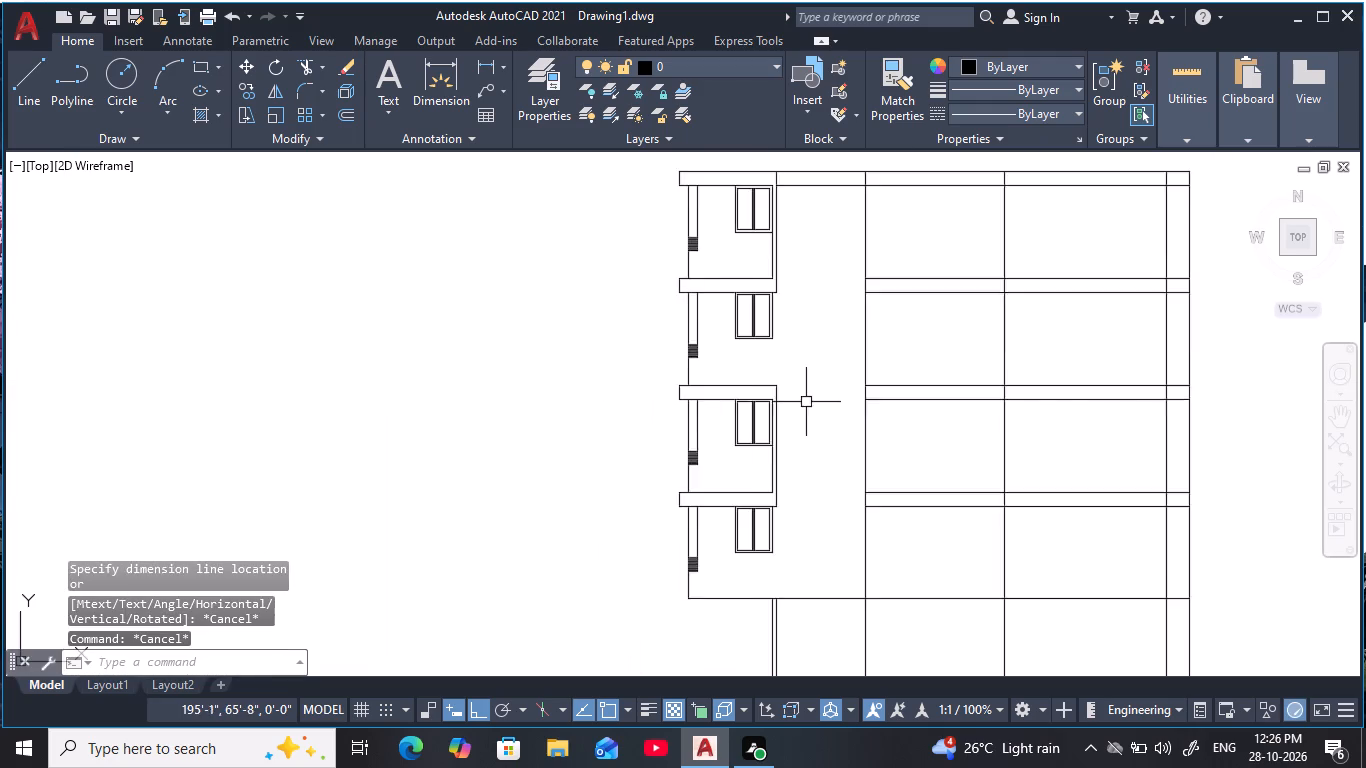
{"action": "middle_click_drag", "start_coordinate": [808, 403], "coordinate": [566, 404]}
{"action": "key", "text": "Escape"}
{"action": "key", "text": "Escape"}
{"action": "key", "text": "Escape"}
{"action": "key", "text": "o"}
{"action": "key", "text": "space"}
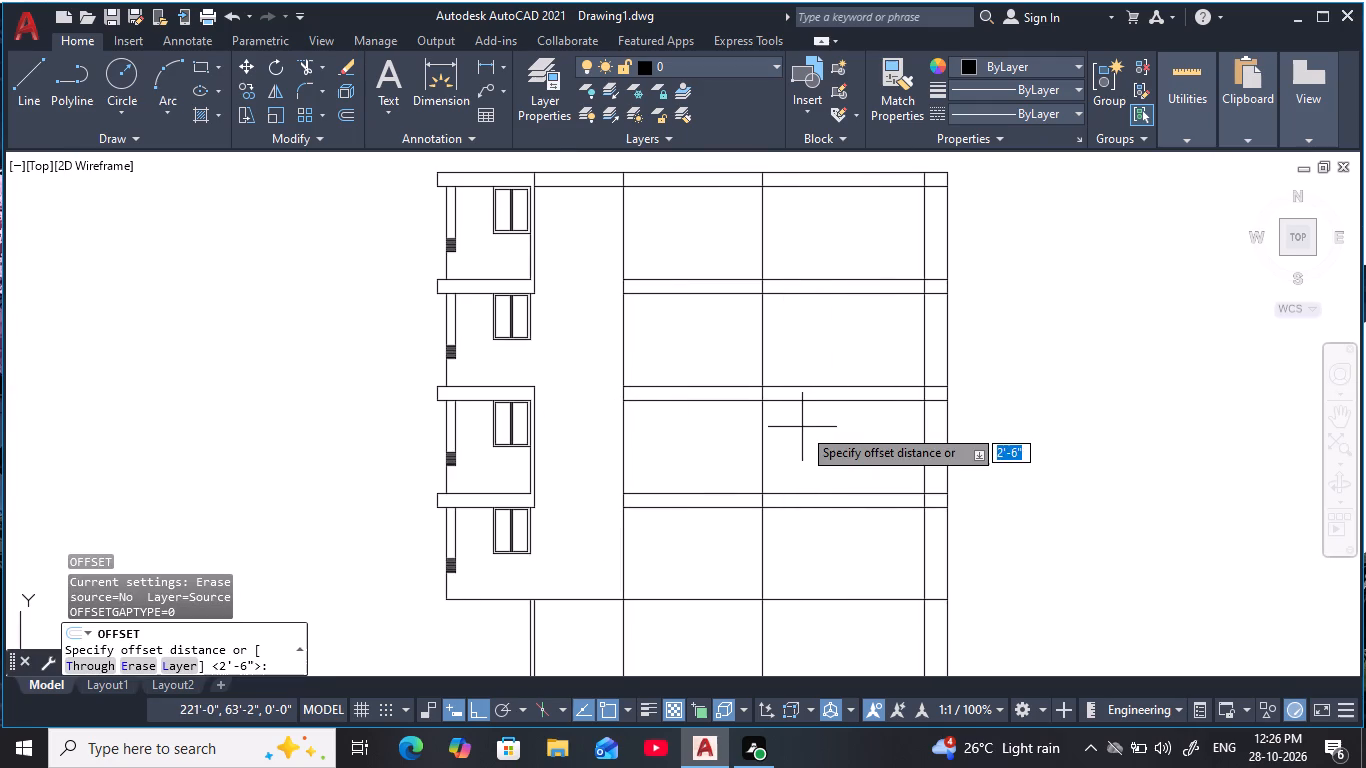
{"action": "type", "text": "8'"}
{"action": "key", "text": "space"}
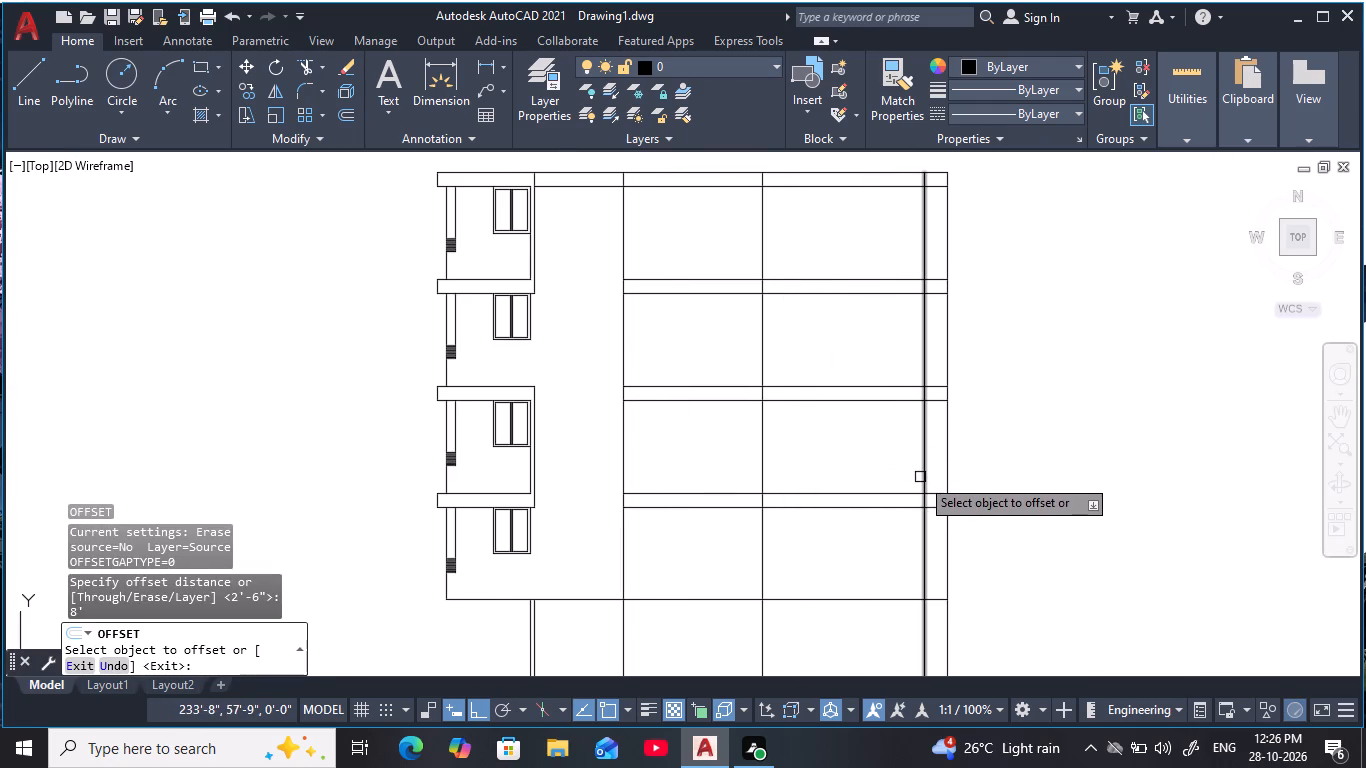
{"action": "left_click", "coordinate": [921, 477]}
{"action": "left_click", "coordinate": [777, 462]}
{"action": "key", "text": "Escape"}
{"action": "key", "text": "Escape"}
{"action": "key", "text": "Escape"}
{"action": "key", "text": "Escape"}
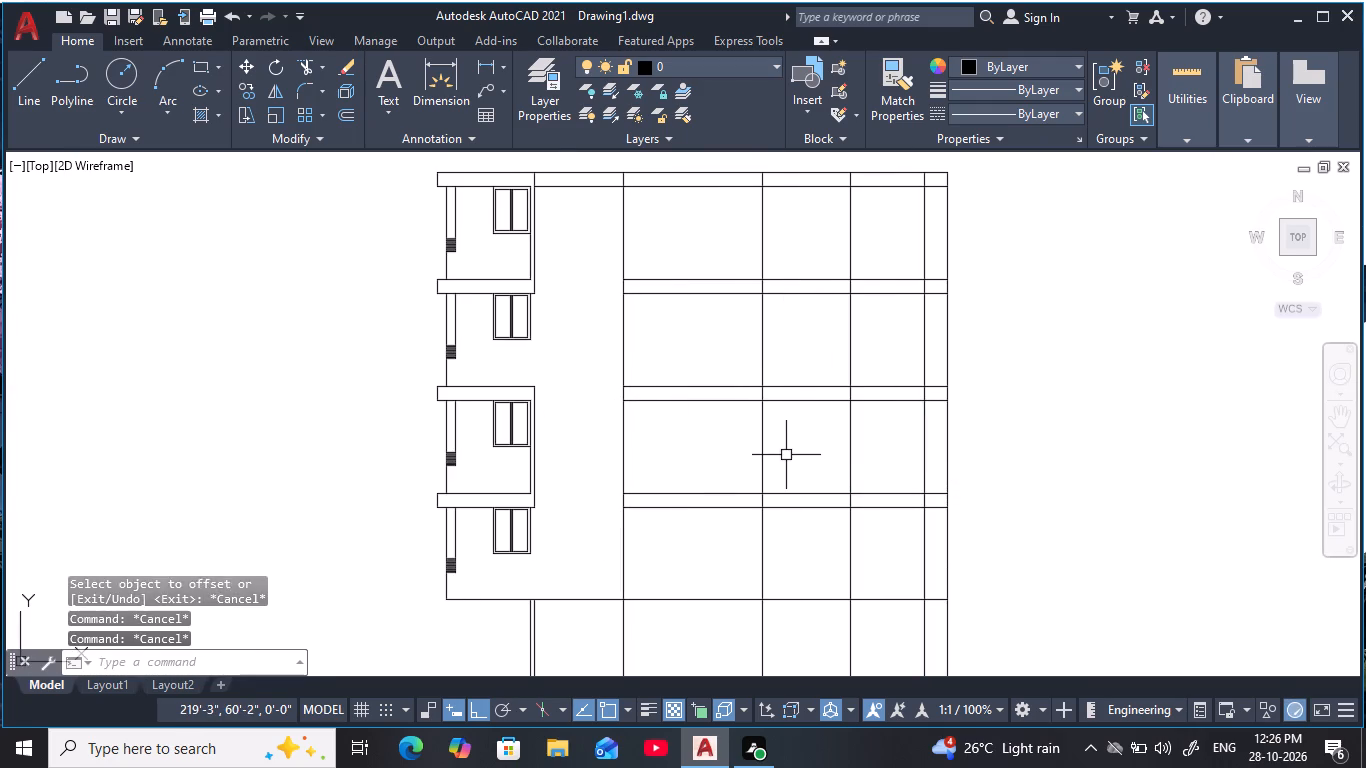
{"action": "key", "text": "Escape"}
Offset the new vertical line inside the right column 6" toward the middle column.
{"action": "middle_click_drag", "start_coordinate": [787, 454], "coordinate": [775, 455]}
{"action": "key", "text": "Escape"}
{"action": "key", "text": "Escape"}
{"action": "key", "text": "o"}
{"action": "key", "text": "space"}
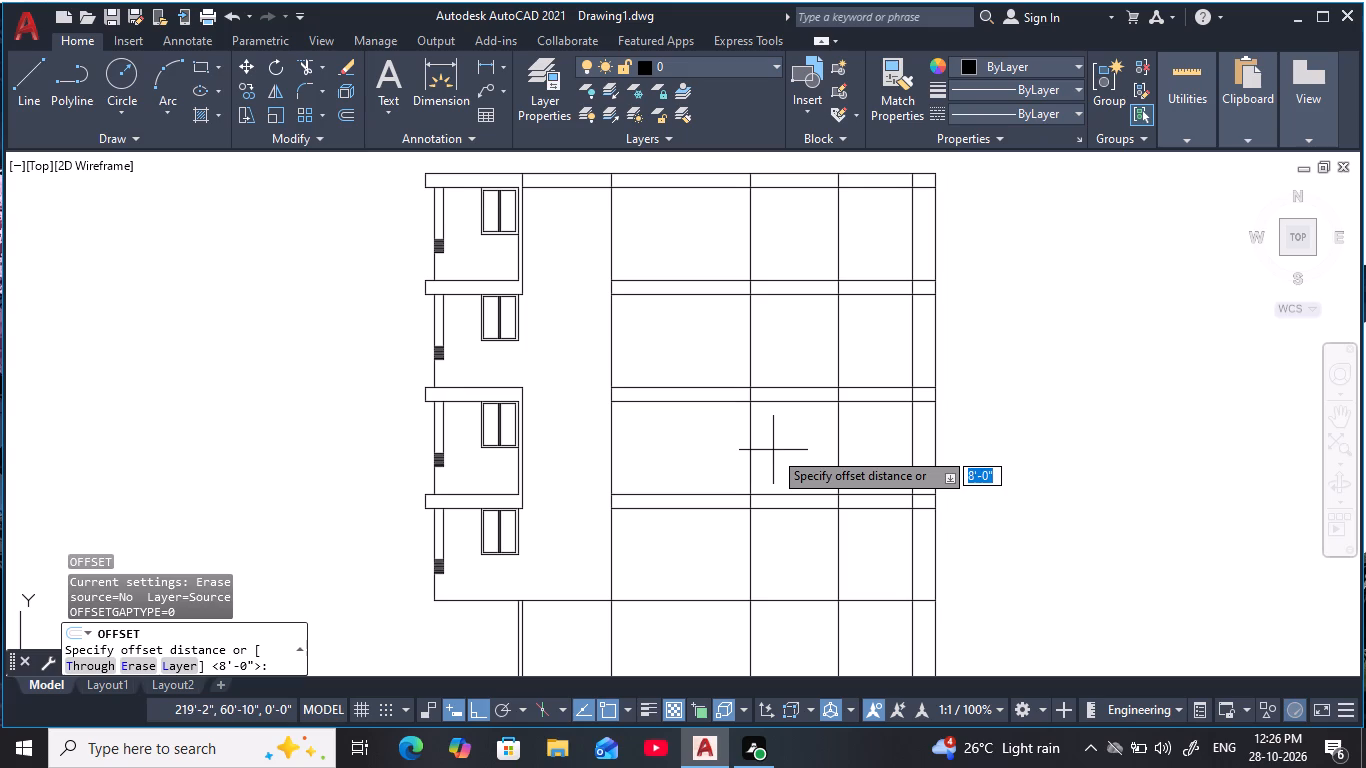
{"action": "type", "text": "6"}
{"action": "key", "text": "space"}
{"action": "left_click", "coordinate": [839, 449]}
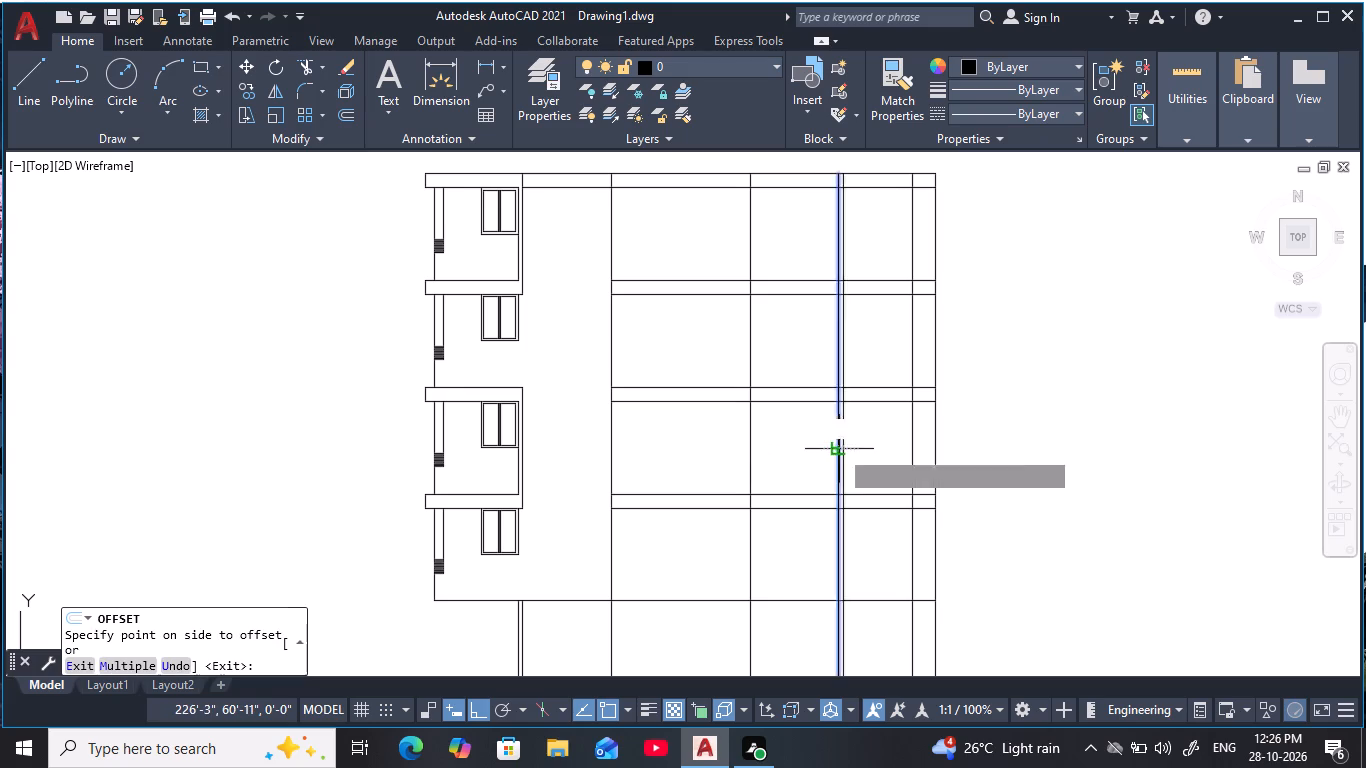
{"action": "left_click", "coordinate": [762, 453]}
{"action": "key", "text": "Escape"}
{"action": "middle_click_drag", "start_coordinate": [778, 451], "coordinate": [745, 414]}
{"action": "key", "text": "Escape"}
{"action": "key", "text": "Escape"}
{"action": "key", "text": "Escape"}
{"action": "key", "text": "Escape"}
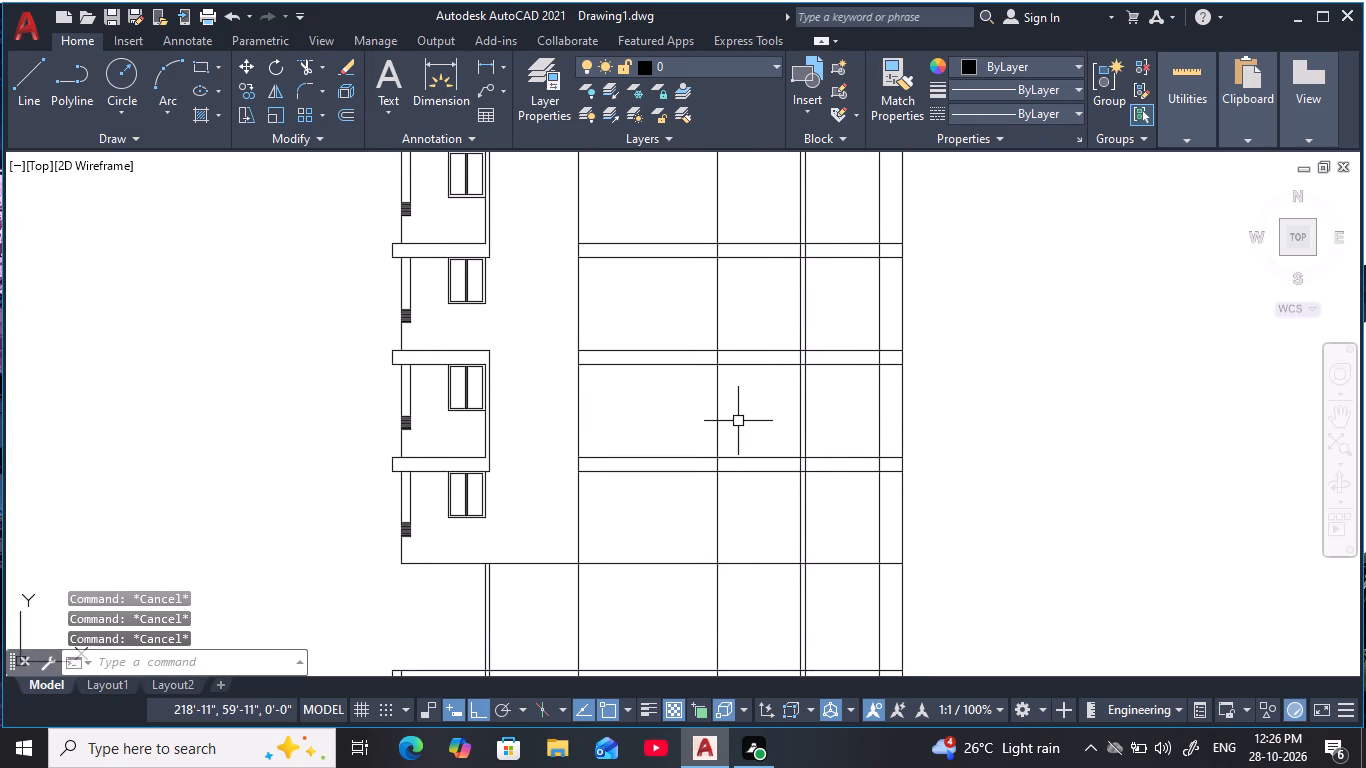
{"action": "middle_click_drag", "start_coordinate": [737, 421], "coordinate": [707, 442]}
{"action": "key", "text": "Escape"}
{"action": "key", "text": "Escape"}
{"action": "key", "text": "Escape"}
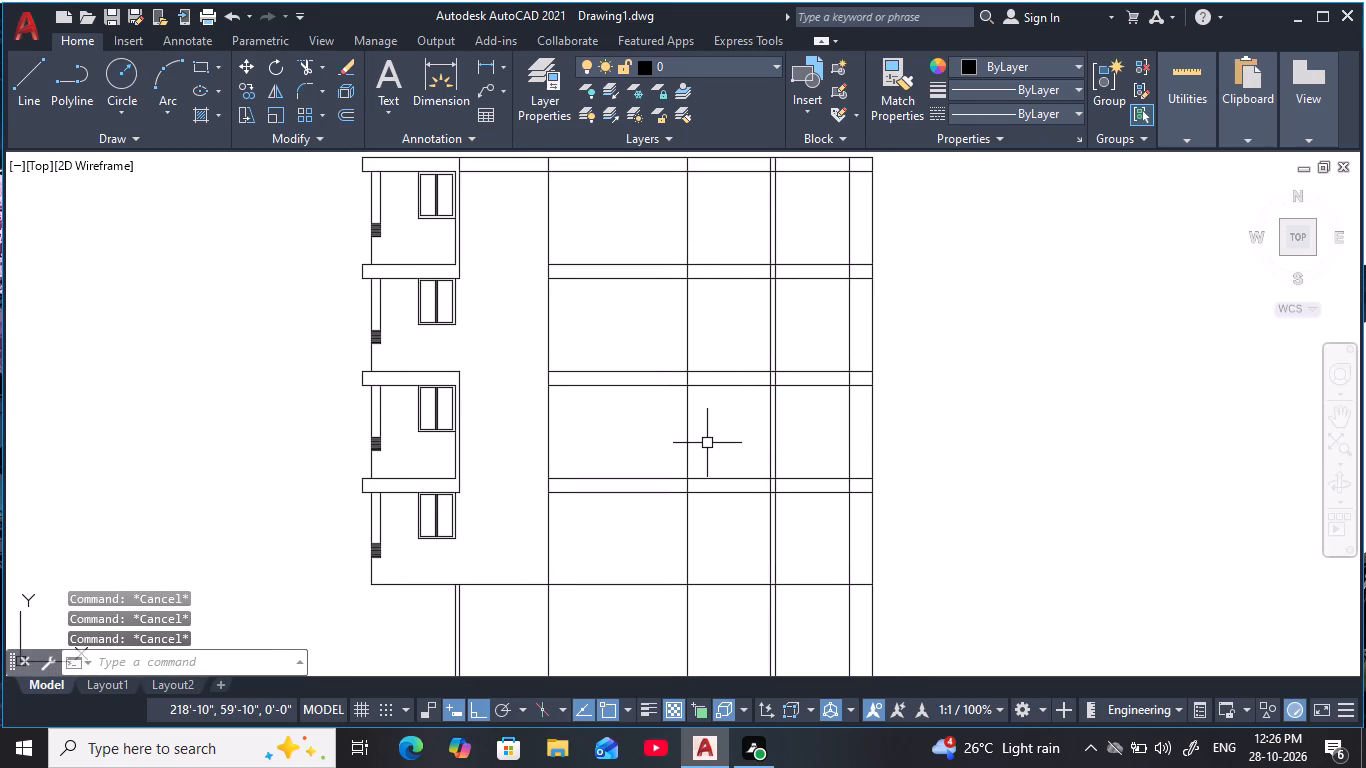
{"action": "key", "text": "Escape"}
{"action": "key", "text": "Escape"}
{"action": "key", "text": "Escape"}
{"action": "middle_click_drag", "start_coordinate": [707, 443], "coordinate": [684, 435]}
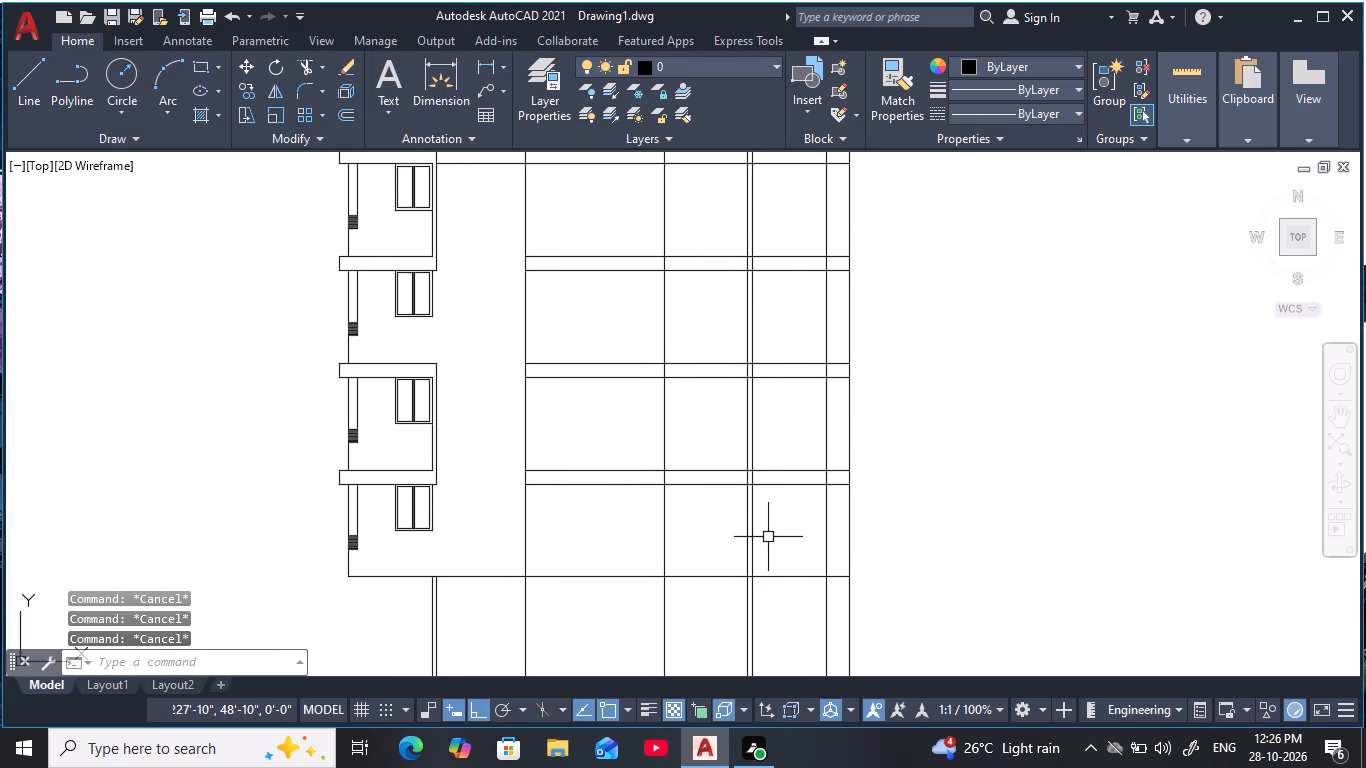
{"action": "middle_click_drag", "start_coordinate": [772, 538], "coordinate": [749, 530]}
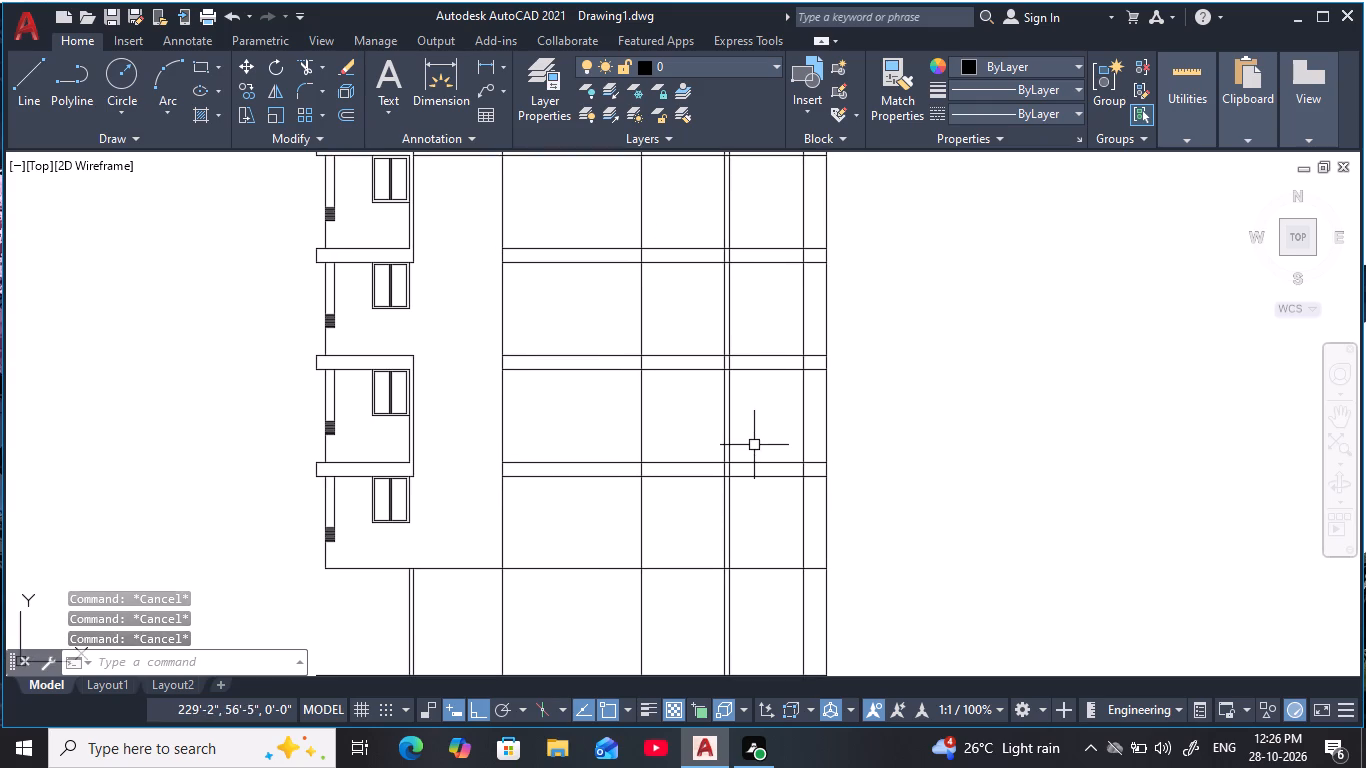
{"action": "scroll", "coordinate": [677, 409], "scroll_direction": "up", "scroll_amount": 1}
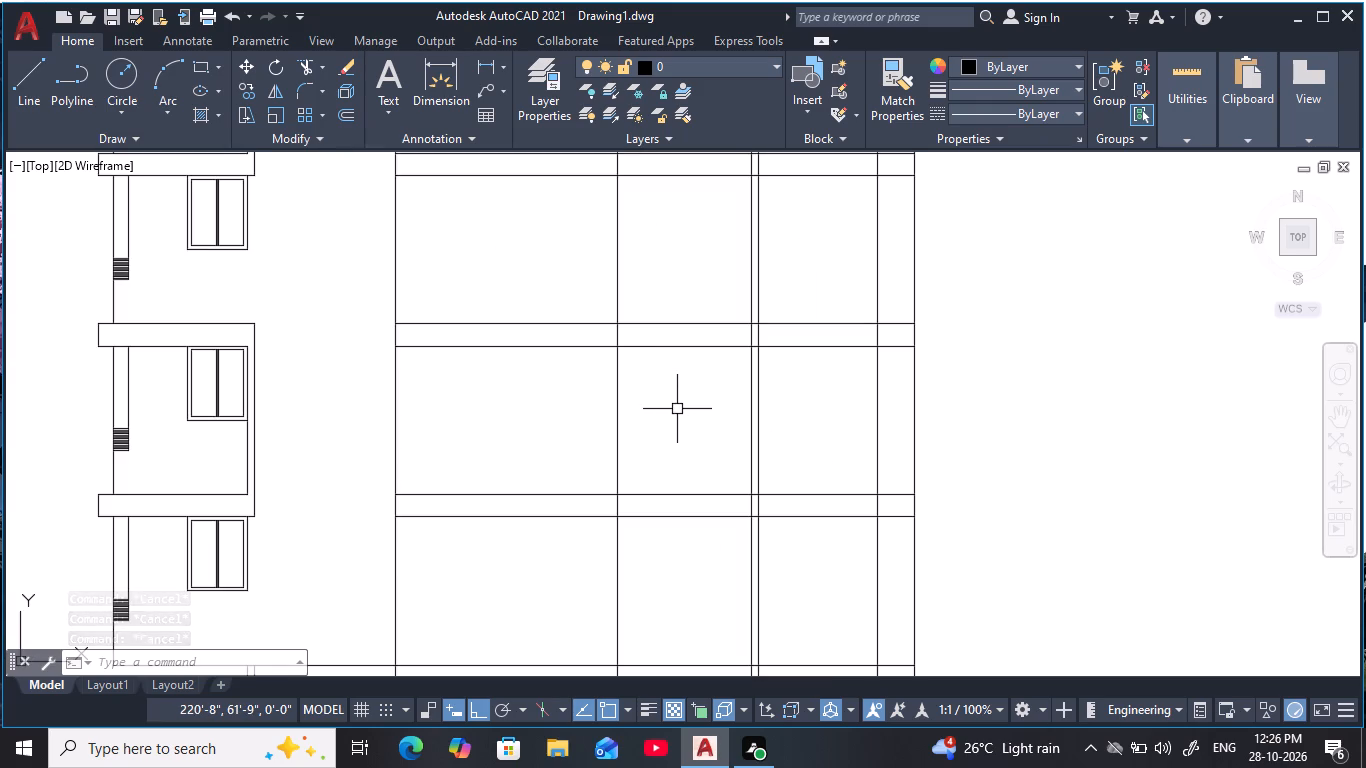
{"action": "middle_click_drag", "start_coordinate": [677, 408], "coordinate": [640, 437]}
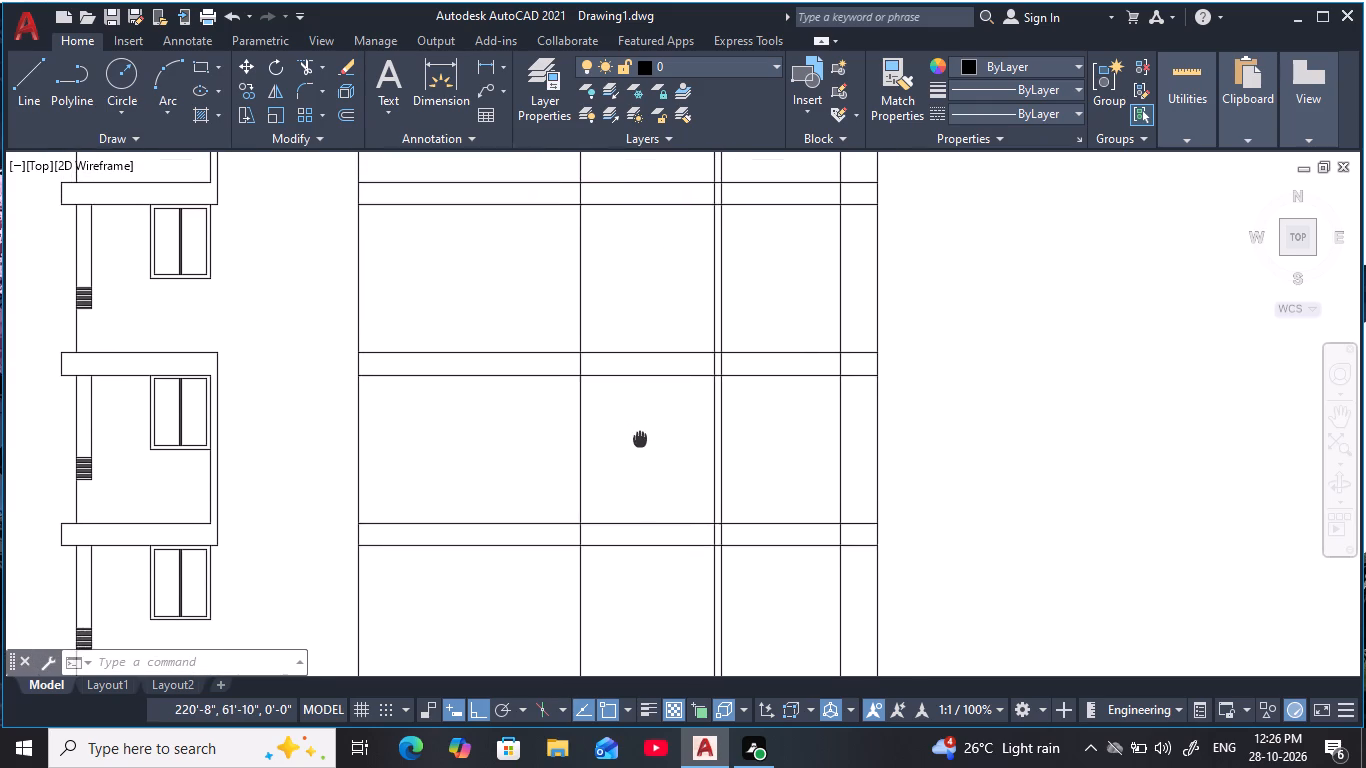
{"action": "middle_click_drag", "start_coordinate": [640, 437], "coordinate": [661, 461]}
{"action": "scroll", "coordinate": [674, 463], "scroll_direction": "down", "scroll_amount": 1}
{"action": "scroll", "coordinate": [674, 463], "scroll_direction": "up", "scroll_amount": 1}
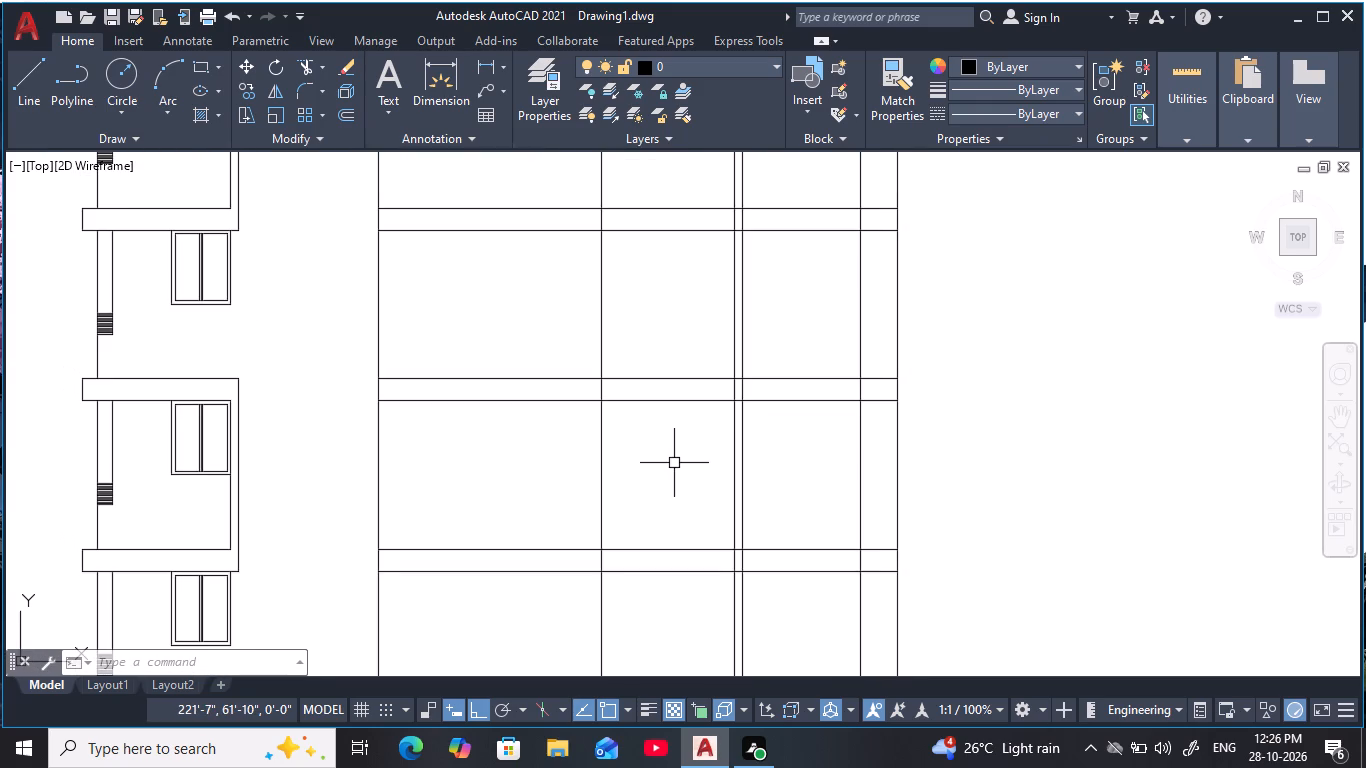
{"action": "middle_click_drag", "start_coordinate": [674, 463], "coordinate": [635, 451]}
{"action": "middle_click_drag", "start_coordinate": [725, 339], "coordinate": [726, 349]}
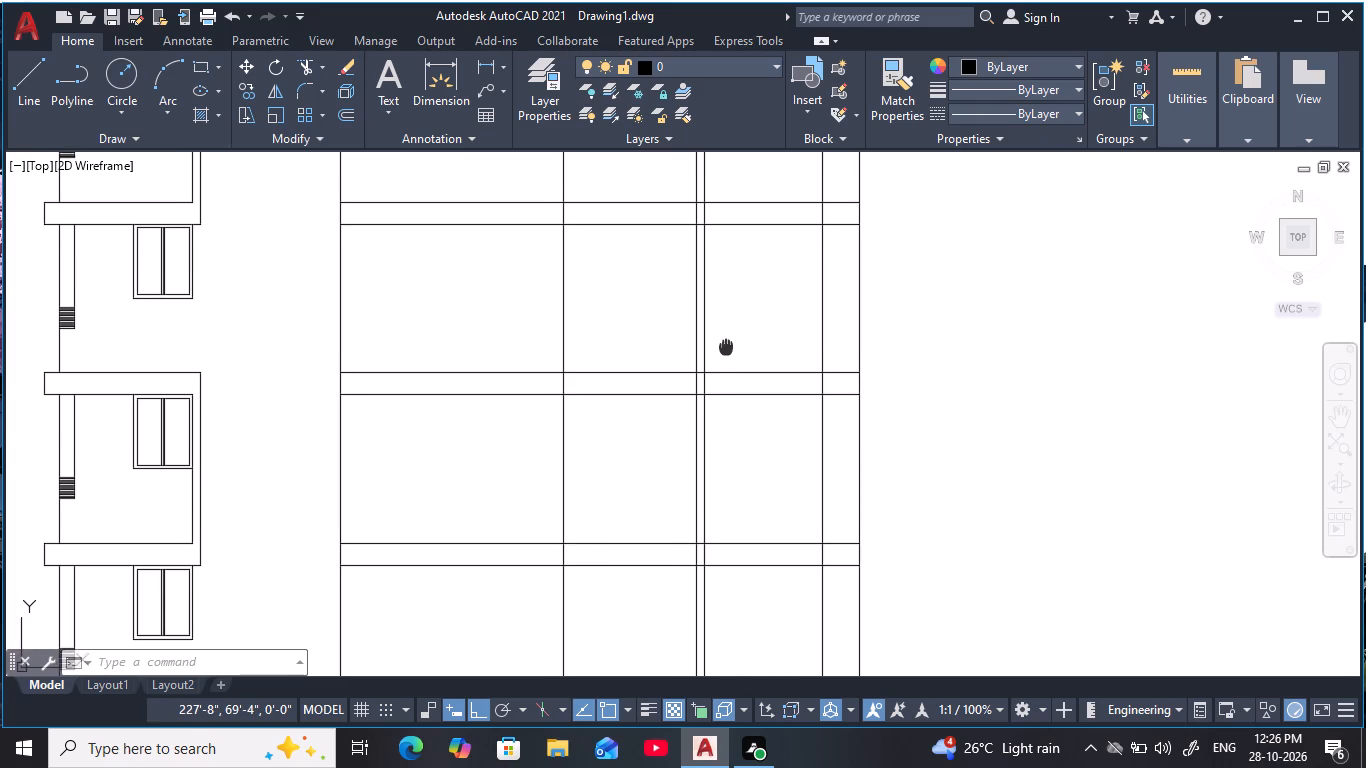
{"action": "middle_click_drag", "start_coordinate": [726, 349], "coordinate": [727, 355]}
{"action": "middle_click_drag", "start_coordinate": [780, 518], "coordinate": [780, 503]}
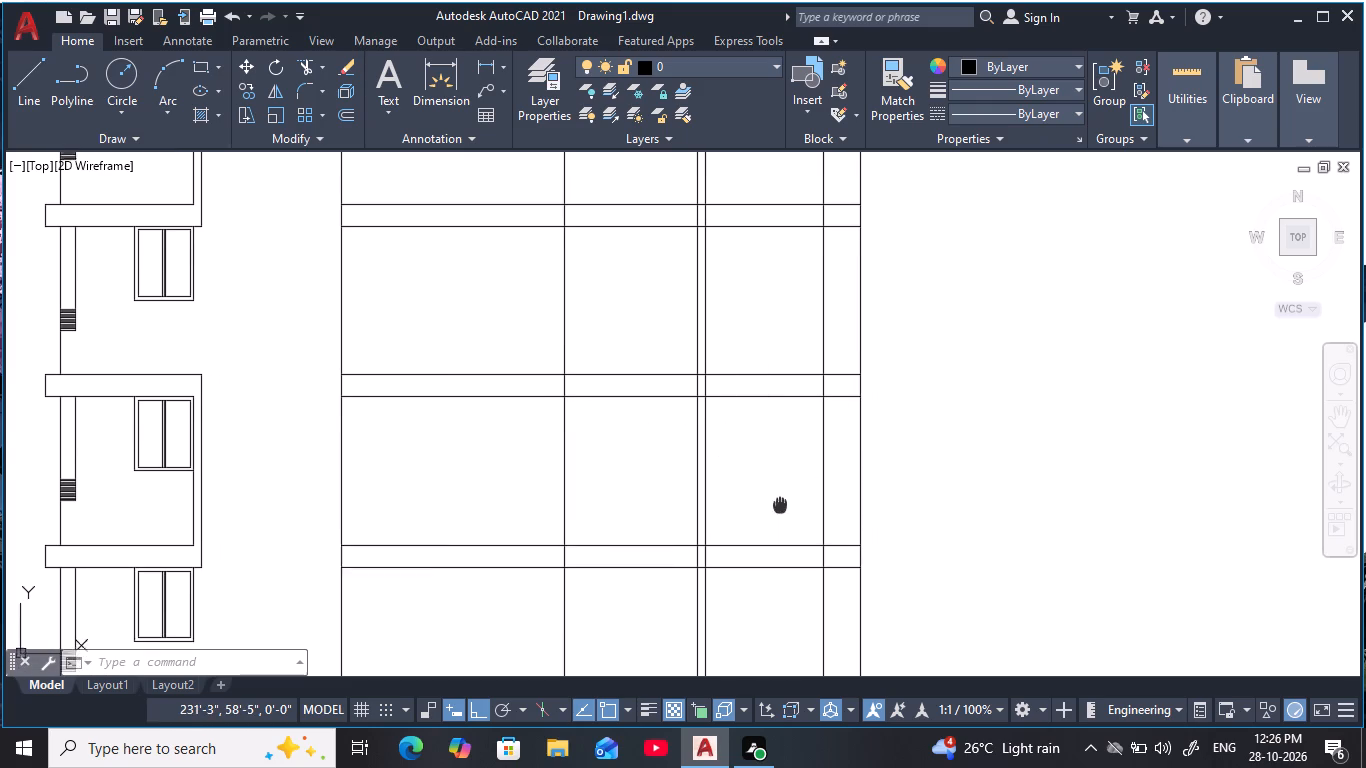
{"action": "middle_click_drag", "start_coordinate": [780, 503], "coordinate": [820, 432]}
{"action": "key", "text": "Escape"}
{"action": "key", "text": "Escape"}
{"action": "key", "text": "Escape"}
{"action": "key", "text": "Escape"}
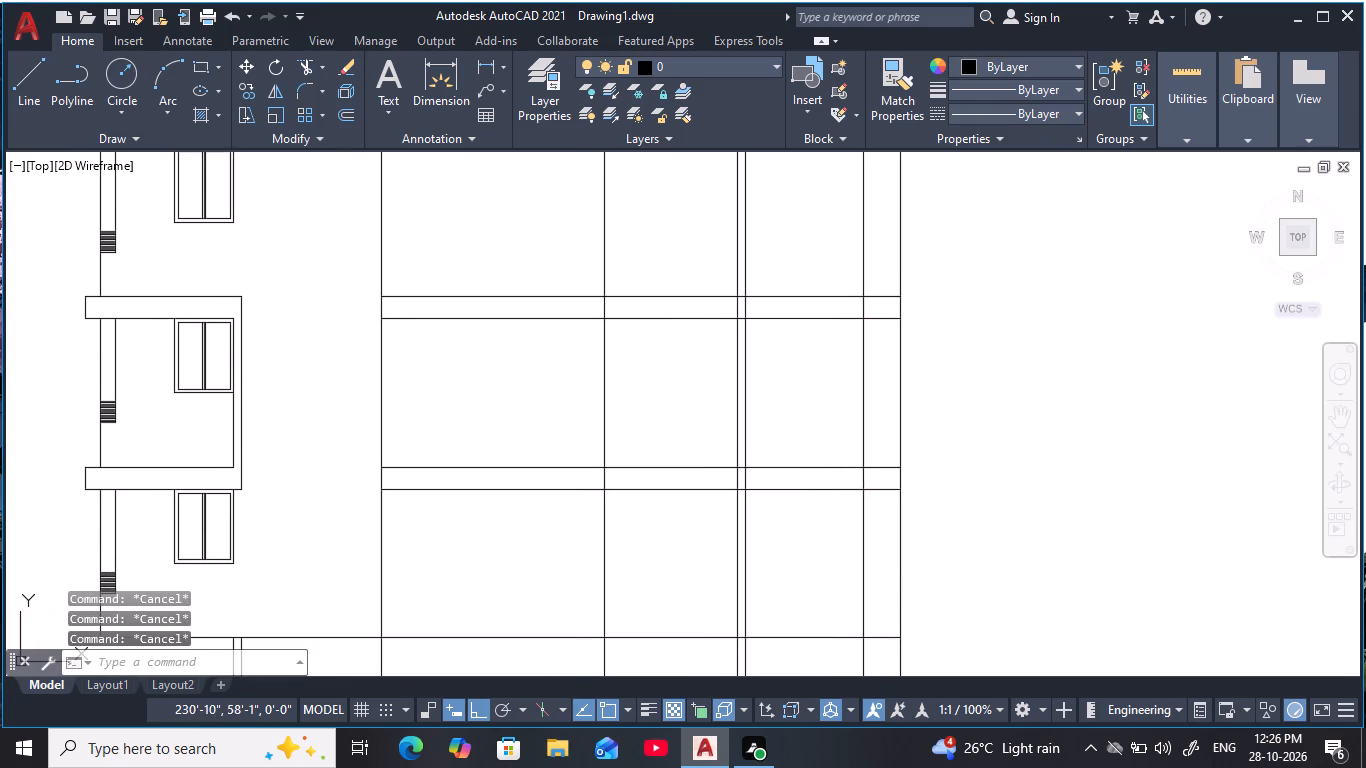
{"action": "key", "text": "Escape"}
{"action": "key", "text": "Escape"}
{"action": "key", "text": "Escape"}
Trim the 6" pair's right line through the band below the third row, and that band's upper line between the pair.
{"action": "type", "text": "tr"}
{"action": "key", "text": "space"}
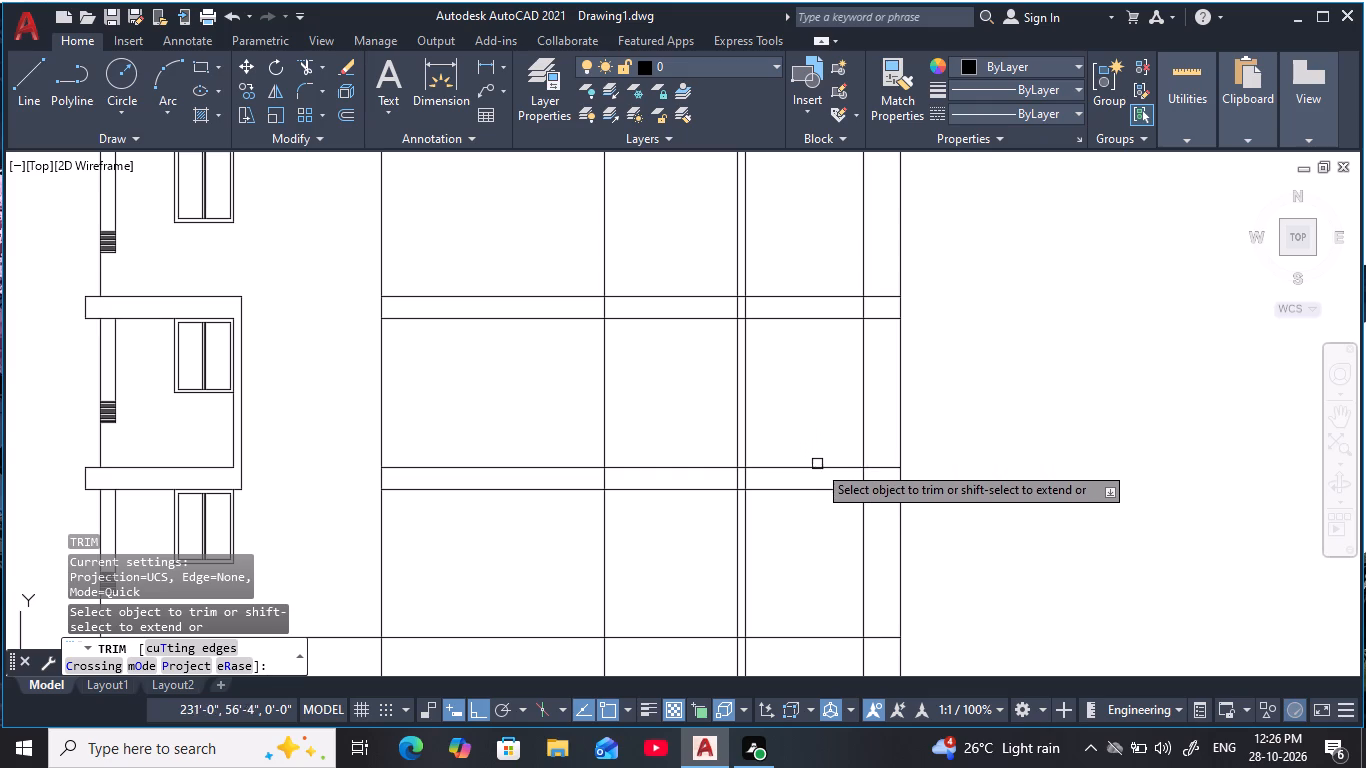
{"action": "scroll", "coordinate": [747, 487], "scroll_direction": "up", "scroll_amount": 1}
{"action": "left_click", "coordinate": [746, 478]}
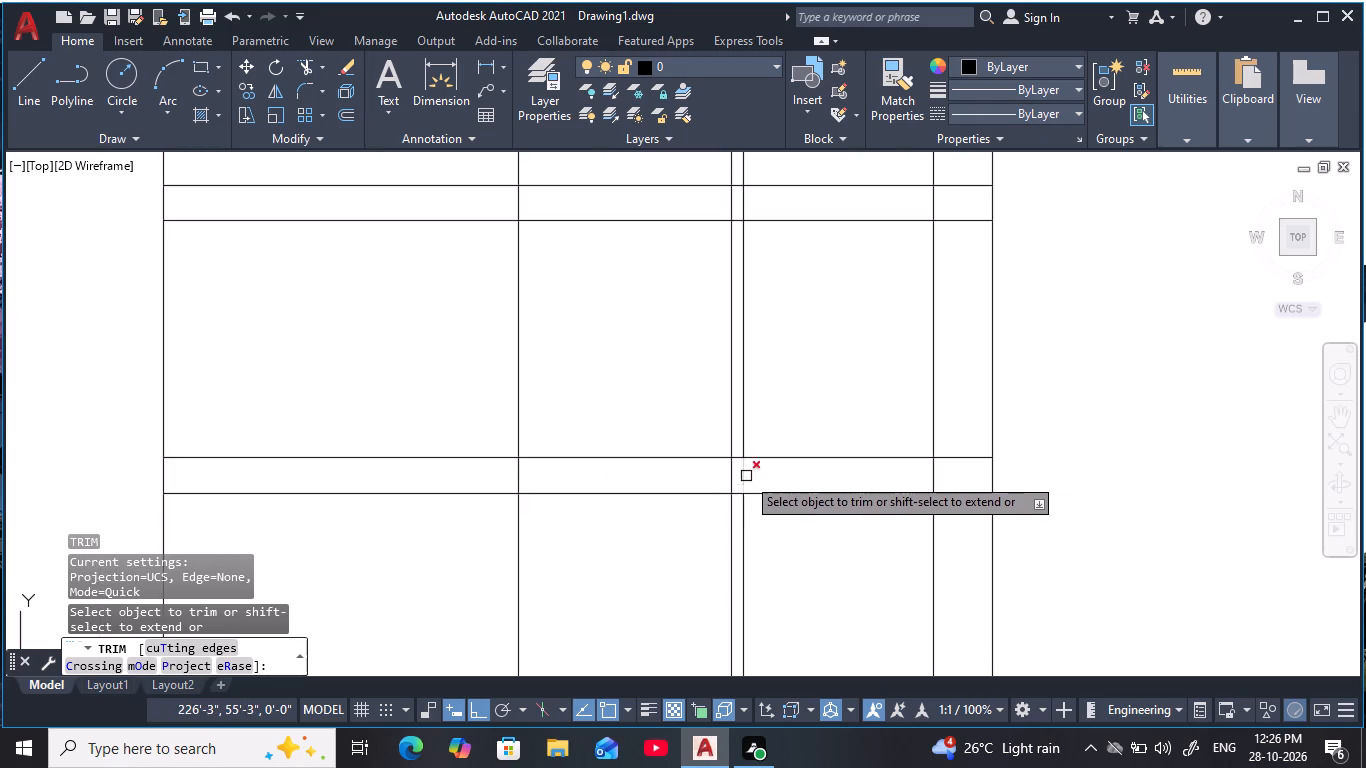
{"action": "scroll", "coordinate": [791, 482], "scroll_direction": "down", "scroll_amount": 2}
{"action": "middle_click_drag", "start_coordinate": [795, 484], "coordinate": [836, 472]}
{"action": "scroll", "coordinate": [836, 472], "scroll_direction": "up", "scroll_amount": 1}
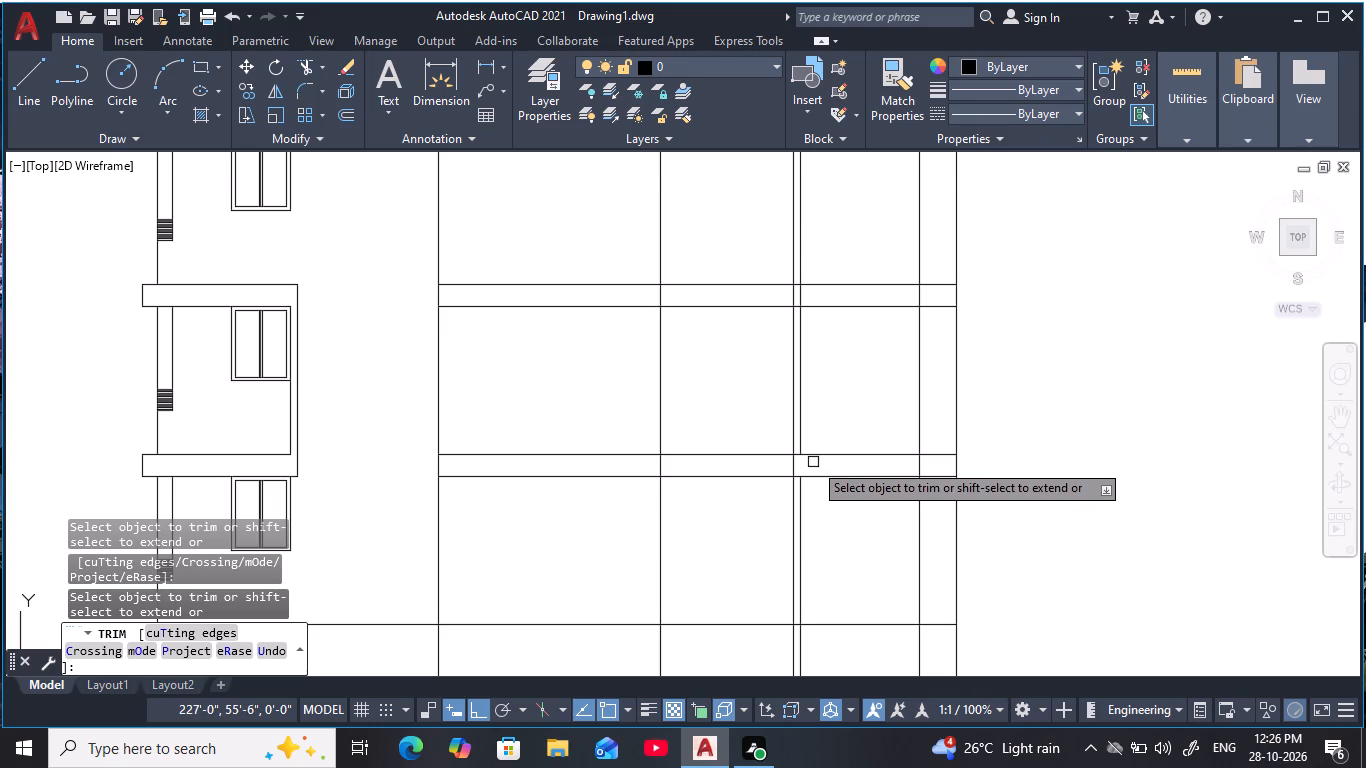
{"action": "scroll", "coordinate": [794, 463], "scroll_direction": "up", "scroll_amount": 2}
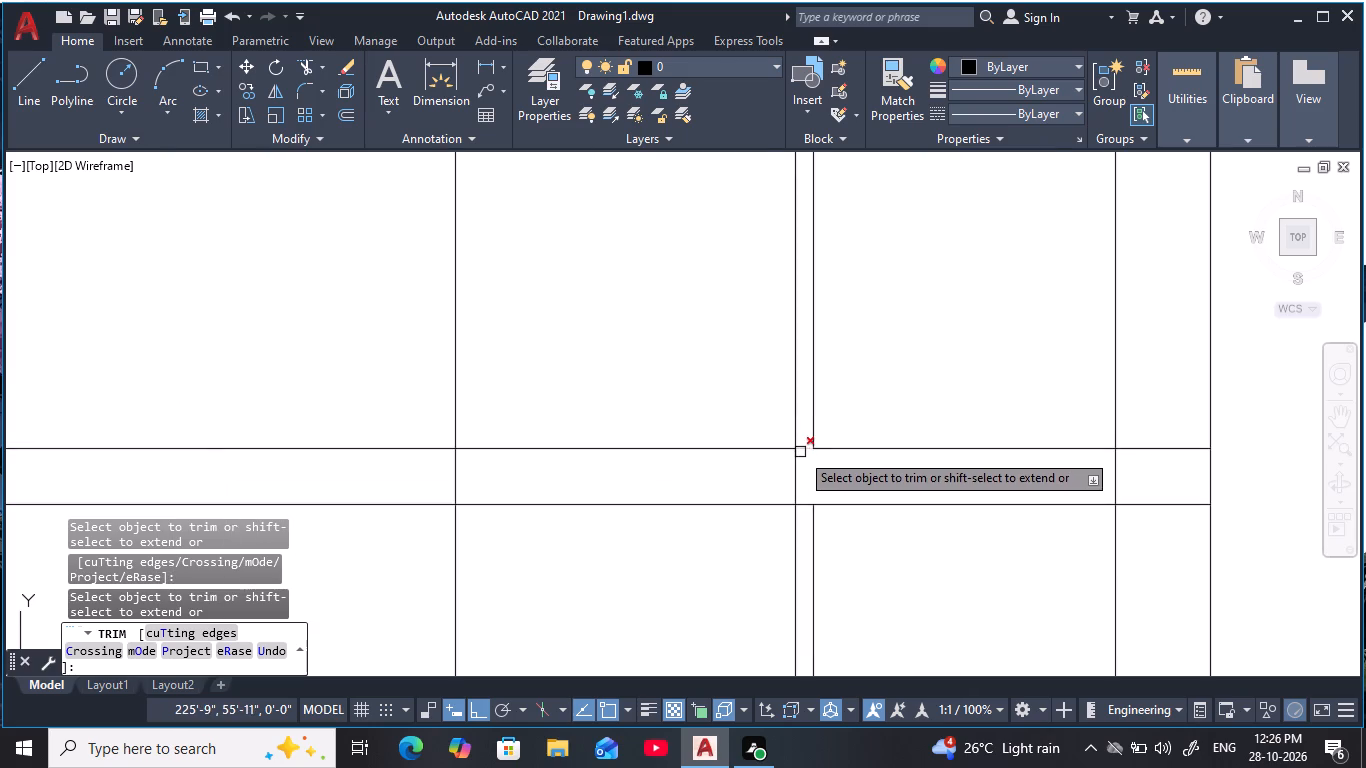
{"action": "left_click", "coordinate": [802, 449]}
{"action": "left_click", "coordinate": [804, 504]}
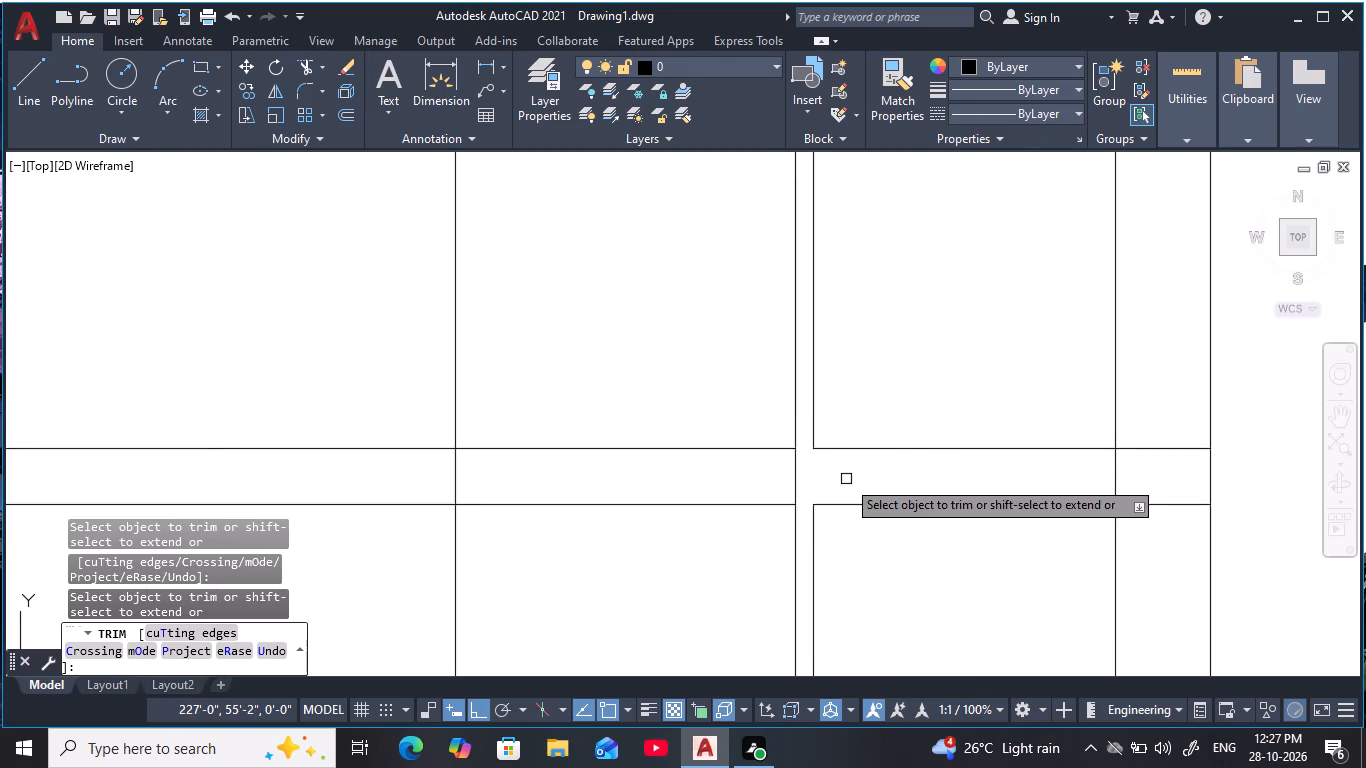
{"action": "key", "text": "ctrl+z"}
Trim the grid's outermost right vertical line between the floor bands of the third row from the top.
{"action": "middle_click_drag", "start_coordinate": [878, 483], "coordinate": [752, 484]}
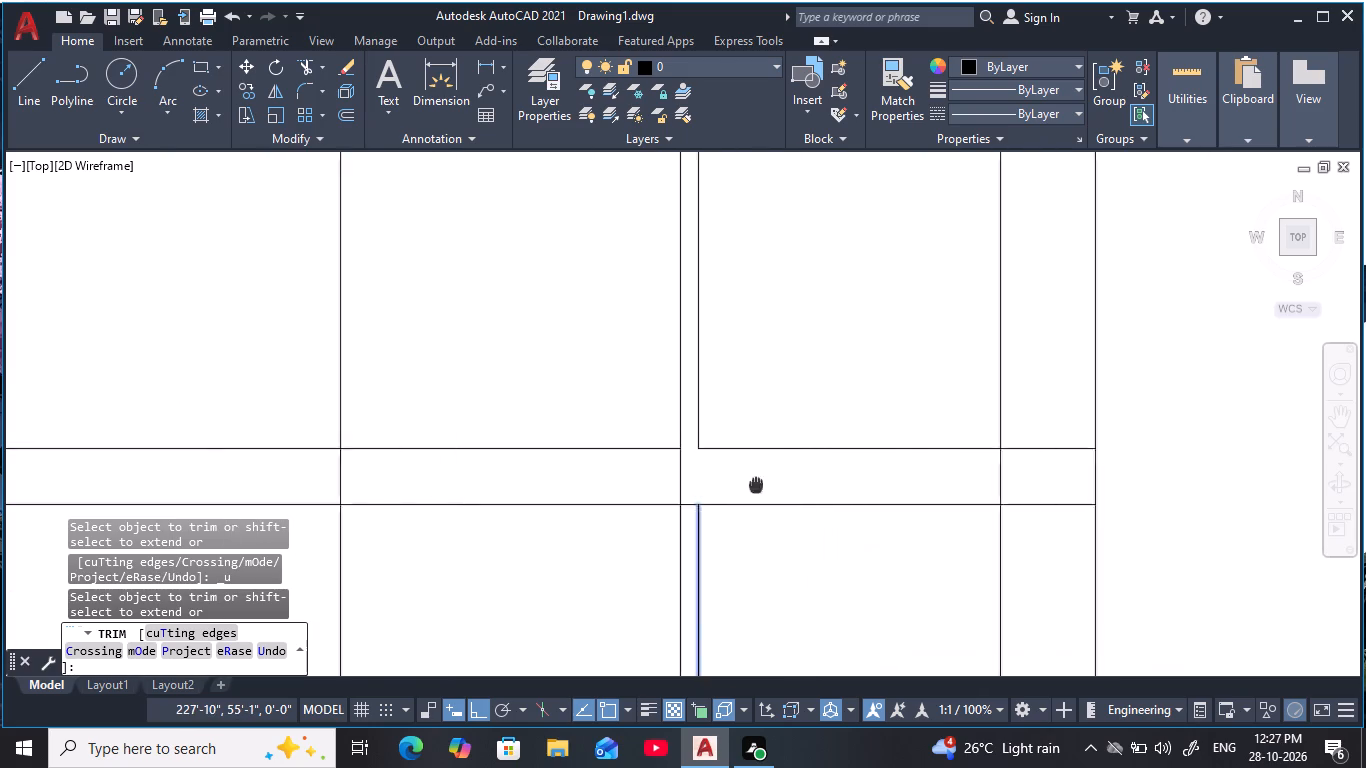
{"action": "middle_click_drag", "start_coordinate": [752, 484], "coordinate": [746, 486]}
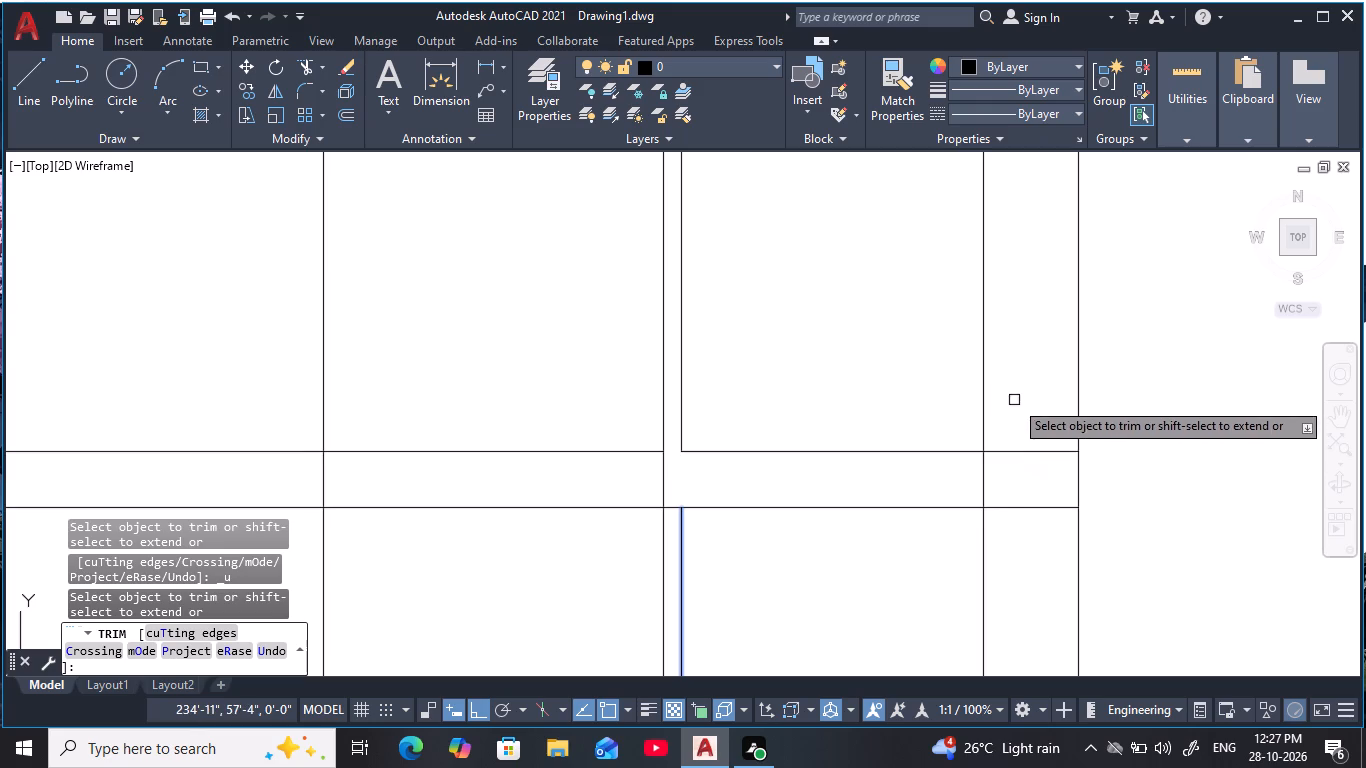
{"action": "middle_click_drag", "start_coordinate": [1013, 403], "coordinate": [985, 498]}
{"action": "scroll", "coordinate": [983, 498], "scroll_direction": "down", "scroll_amount": 1}
{"action": "middle_click_drag", "start_coordinate": [985, 498], "coordinate": [964, 462]}
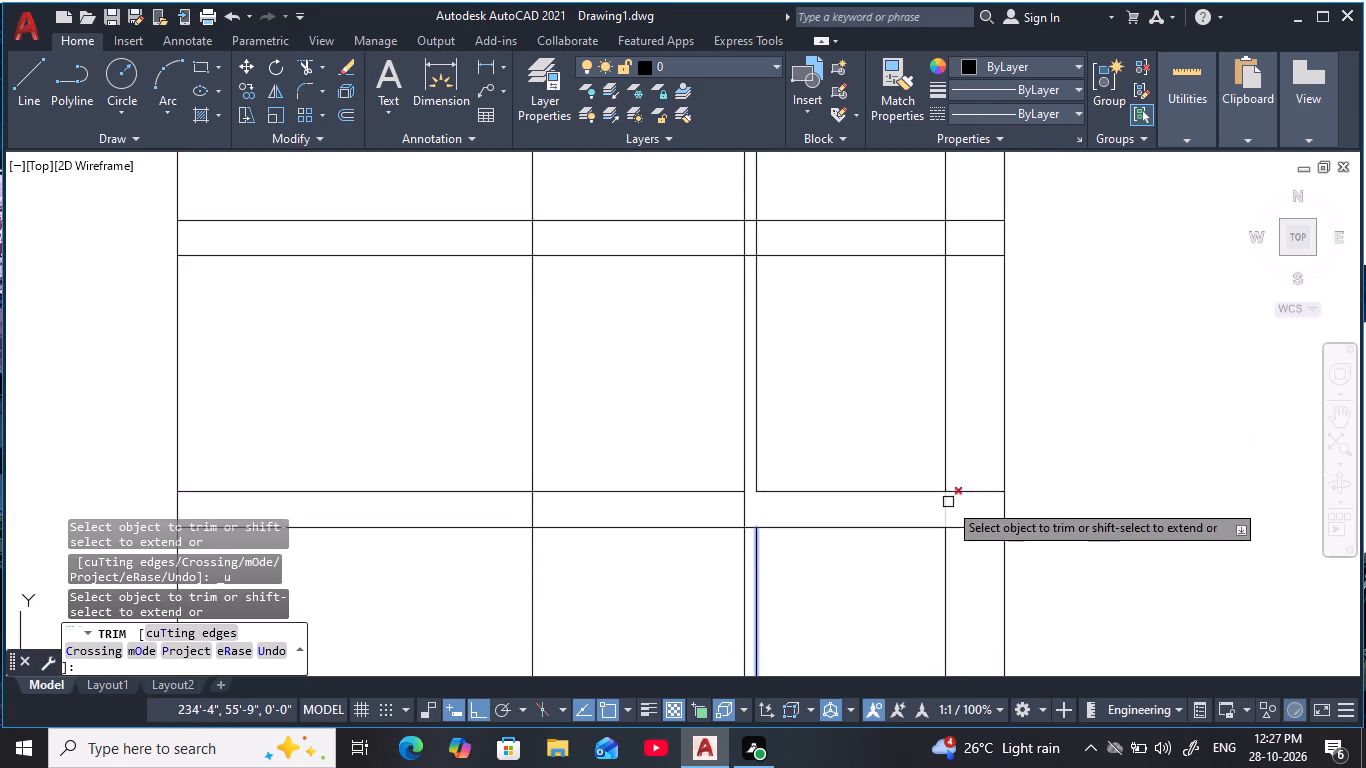
{"action": "left_click", "coordinate": [1024, 428]}
{"action": "left_click", "coordinate": [986, 437]}
Trim the 6" pair's right line through the band above the third row, and that band's lower line between the pair.
{"action": "scroll", "coordinate": [980, 416], "scroll_direction": "down", "scroll_amount": 1}
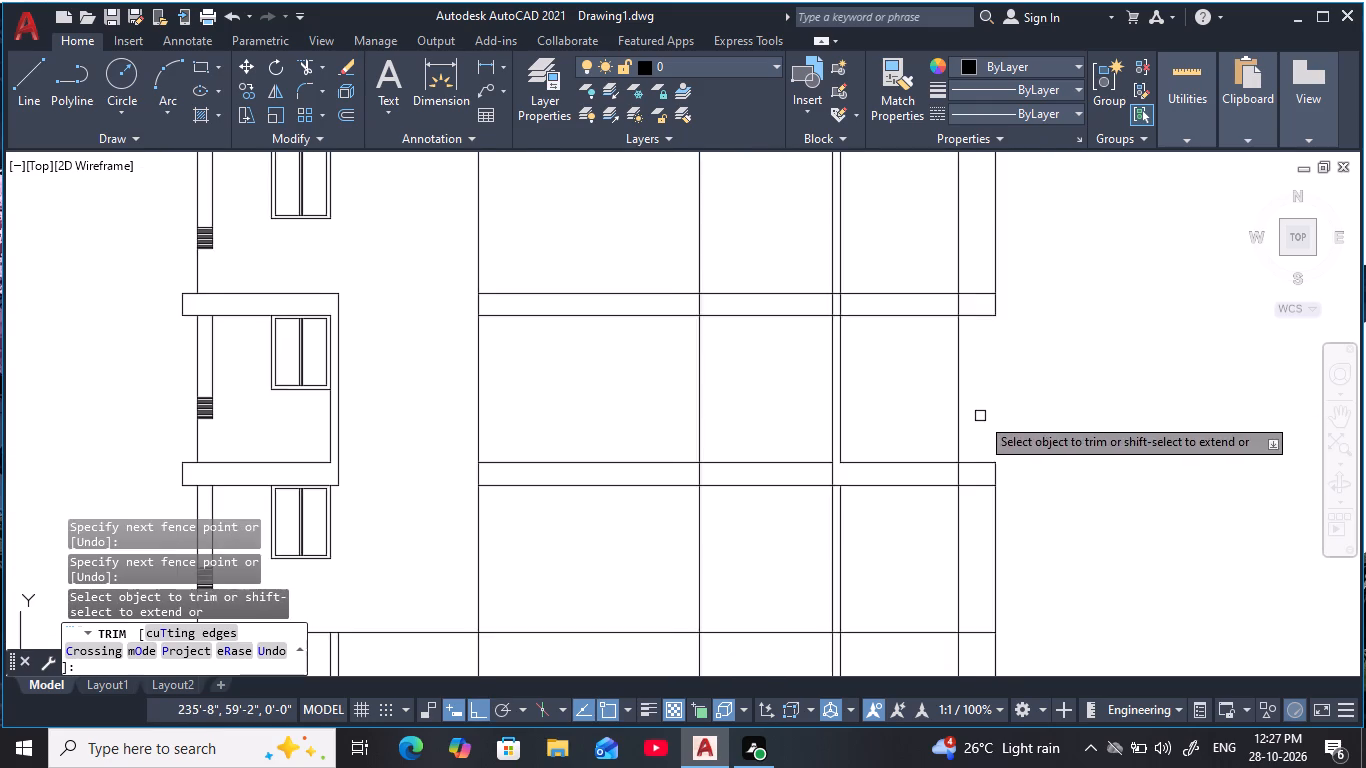
{"action": "middle_click_drag", "start_coordinate": [980, 416], "coordinate": [1012, 448]}
{"action": "scroll", "coordinate": [869, 338], "scroll_direction": "up", "scroll_amount": 3}
{"action": "left_click_drag", "start_coordinate": [899, 336], "coordinate": [897, 337]}
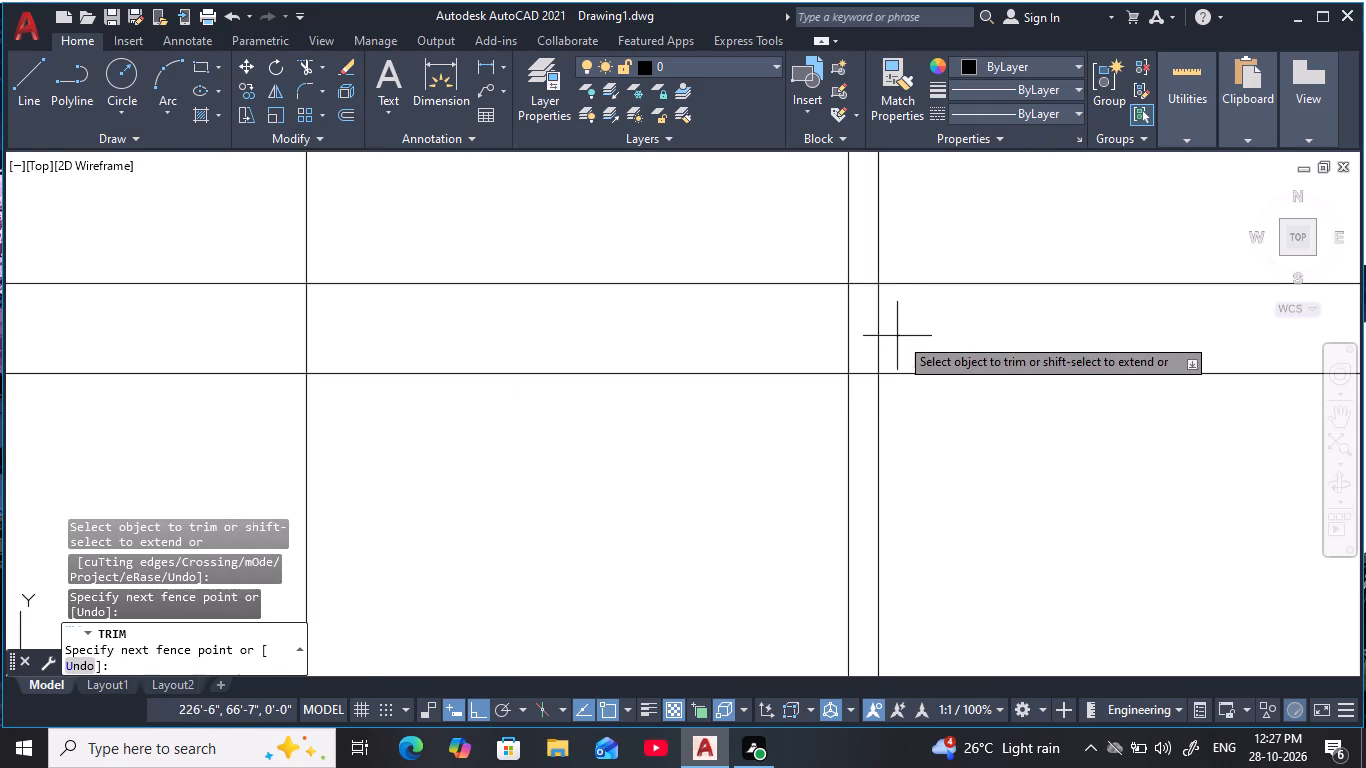
{"action": "left_click_drag", "start_coordinate": [897, 337], "coordinate": [869, 389]}
Trim the right column's inner vertical line nearest the outer edge where it crosses the bands above and below the third row.
{"action": "scroll", "coordinate": [990, 417], "scroll_direction": "down", "scroll_amount": 3}
{"action": "middle_click_drag", "start_coordinate": [993, 418], "coordinate": [875, 393]}
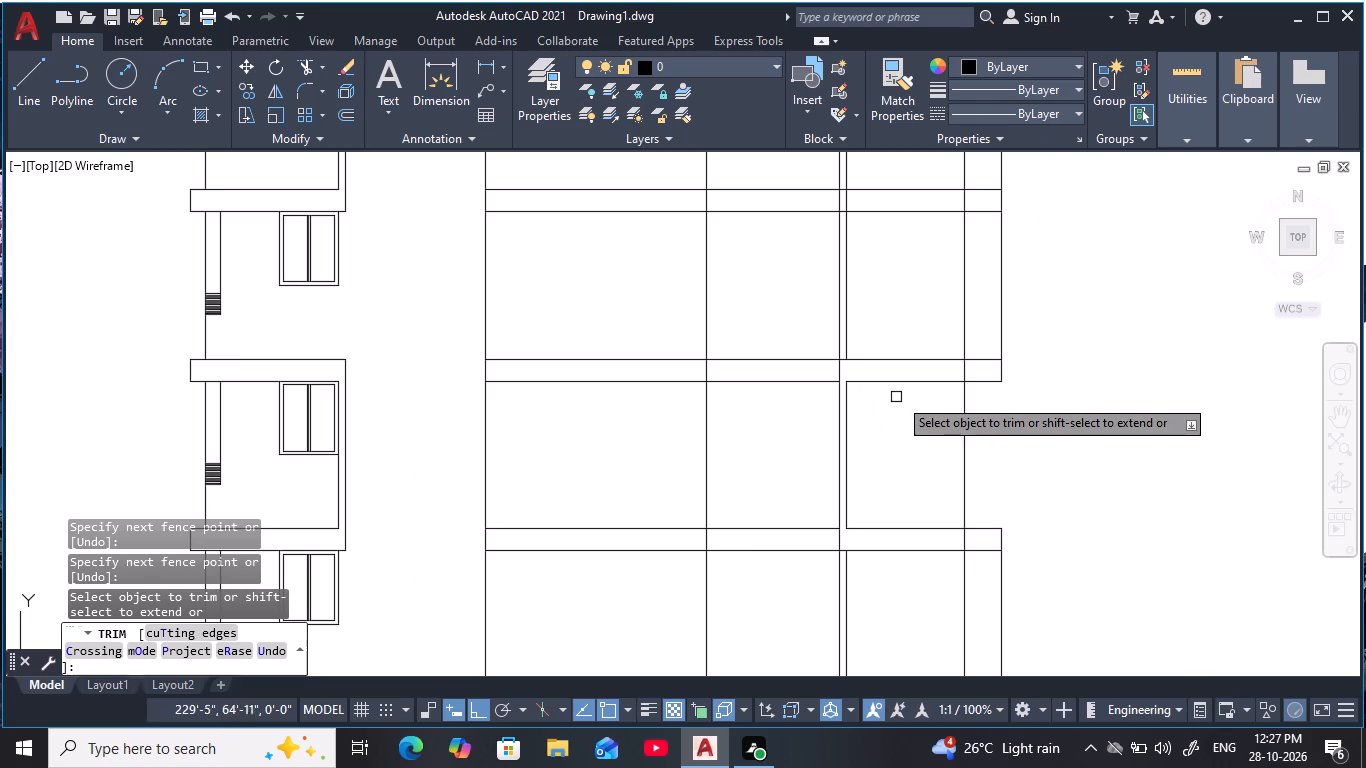
{"action": "left_click", "coordinate": [965, 371]}
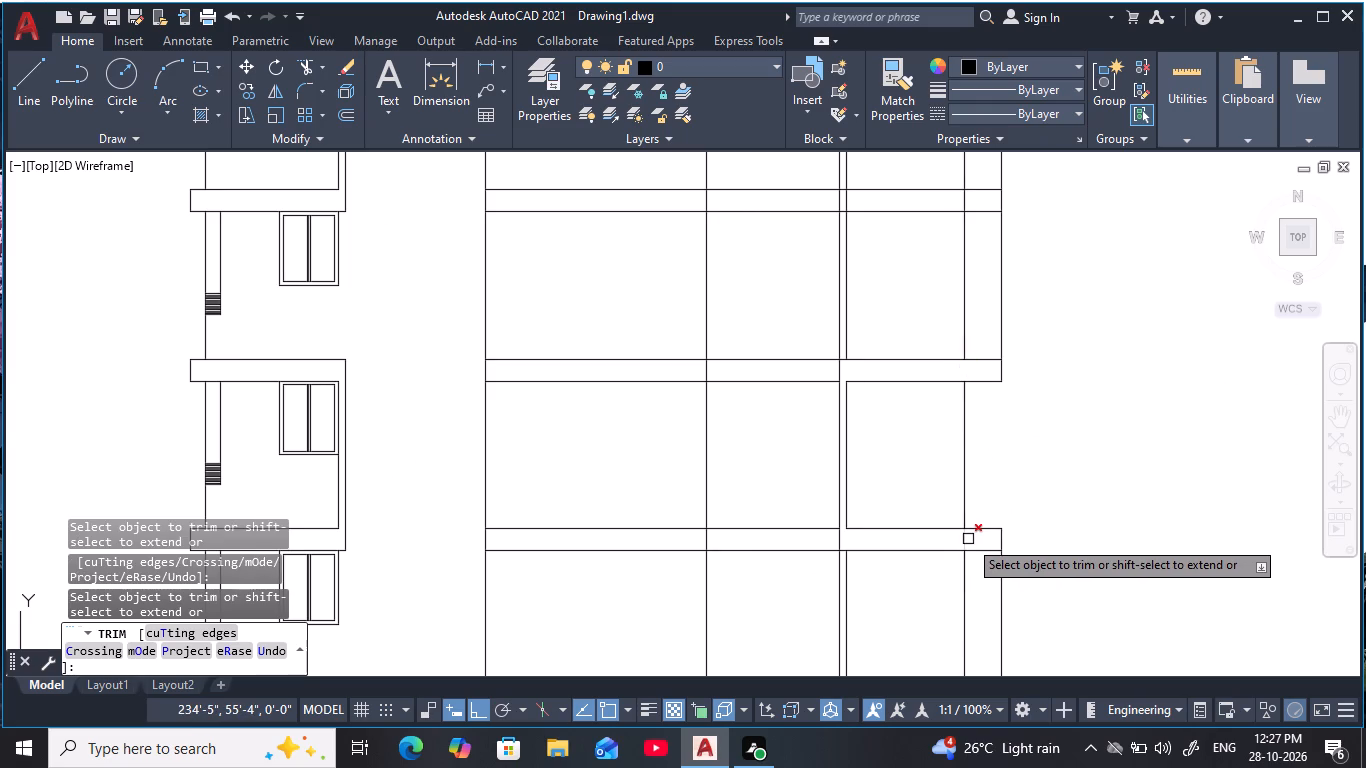
{"action": "left_click", "coordinate": [968, 539]}
Trim both lines of the band above the third row and the upper line of the band below it, between the 15' column and the 6" pair.
{"action": "scroll", "coordinate": [993, 485], "scroll_direction": "down", "scroll_amount": 1}
{"action": "middle_click_drag", "start_coordinate": [995, 481], "coordinate": [939, 435]}
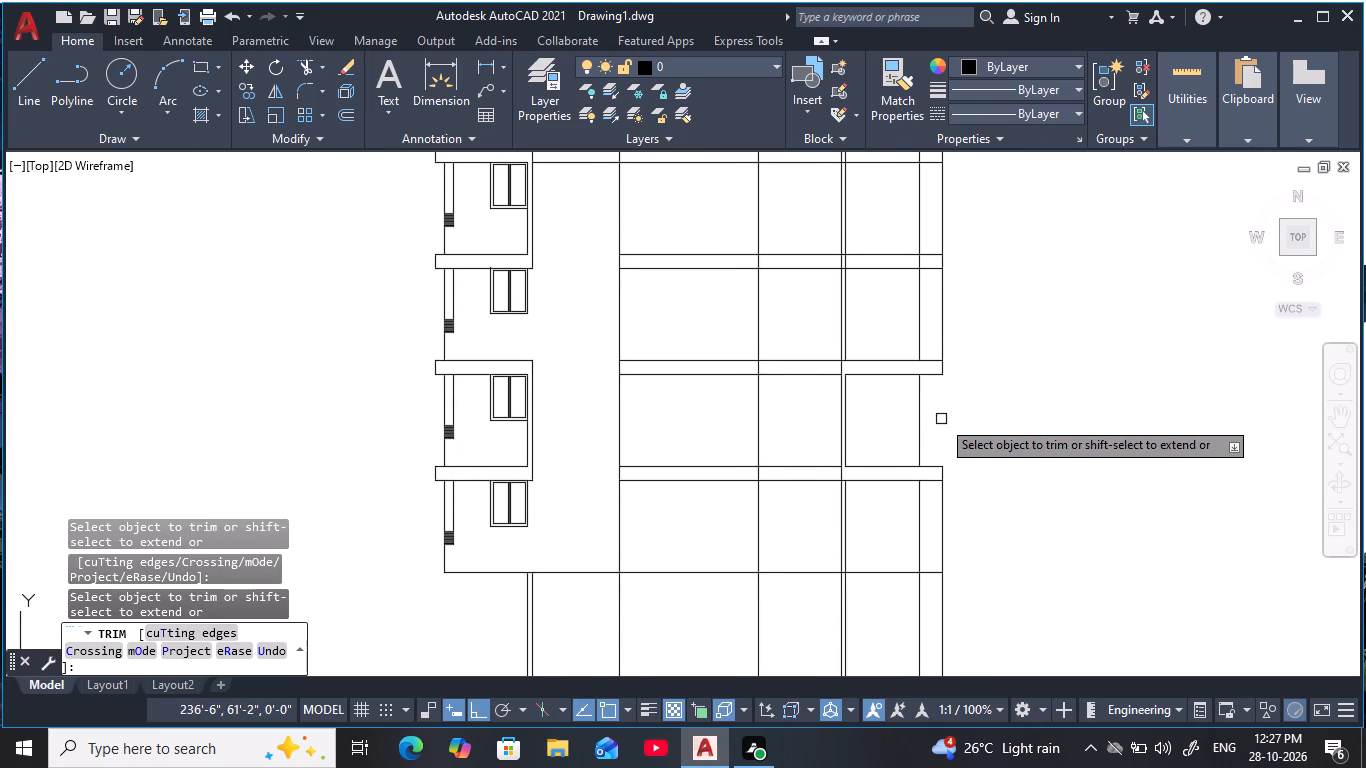
{"action": "middle_click_drag", "start_coordinate": [968, 534], "coordinate": [941, 536]}
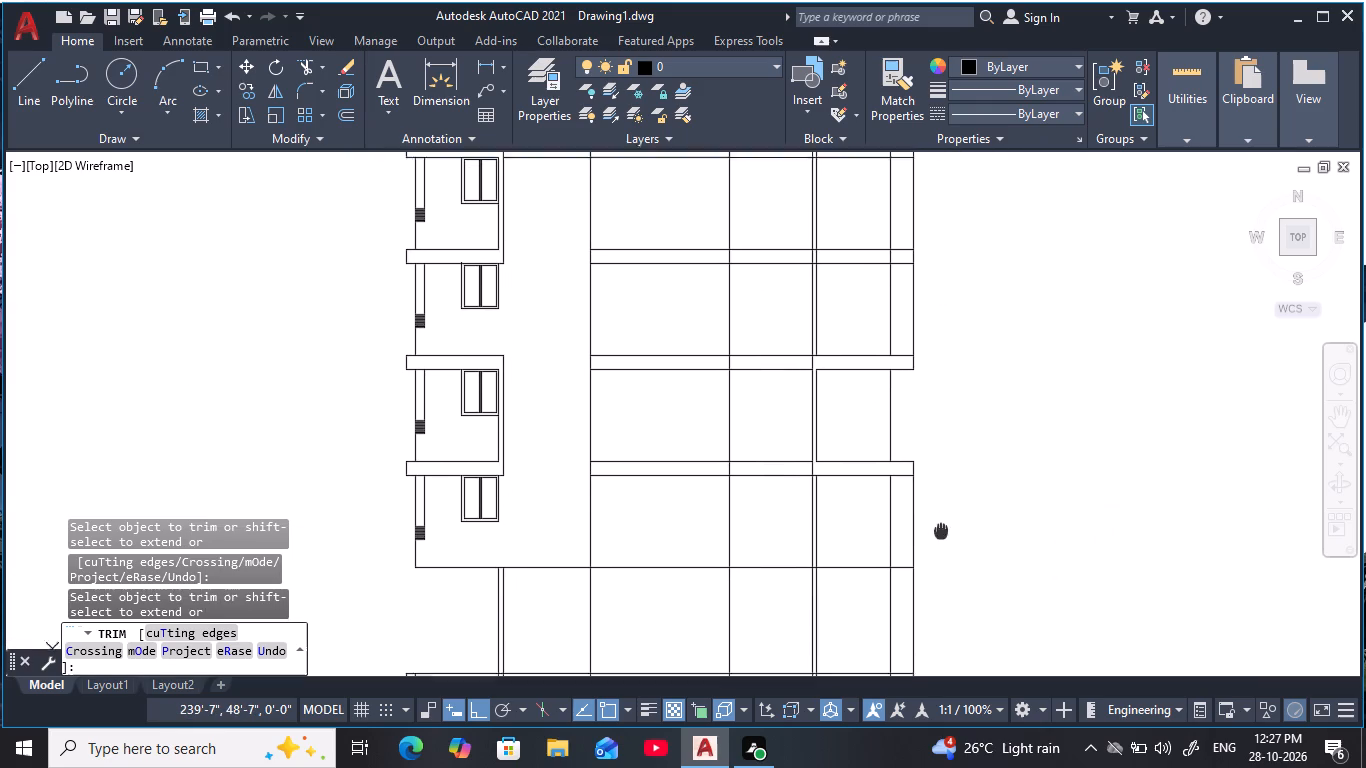
{"action": "middle_click_drag", "start_coordinate": [941, 536], "coordinate": [941, 548]}
{"action": "middle_click_drag", "start_coordinate": [916, 425], "coordinate": [924, 524]}
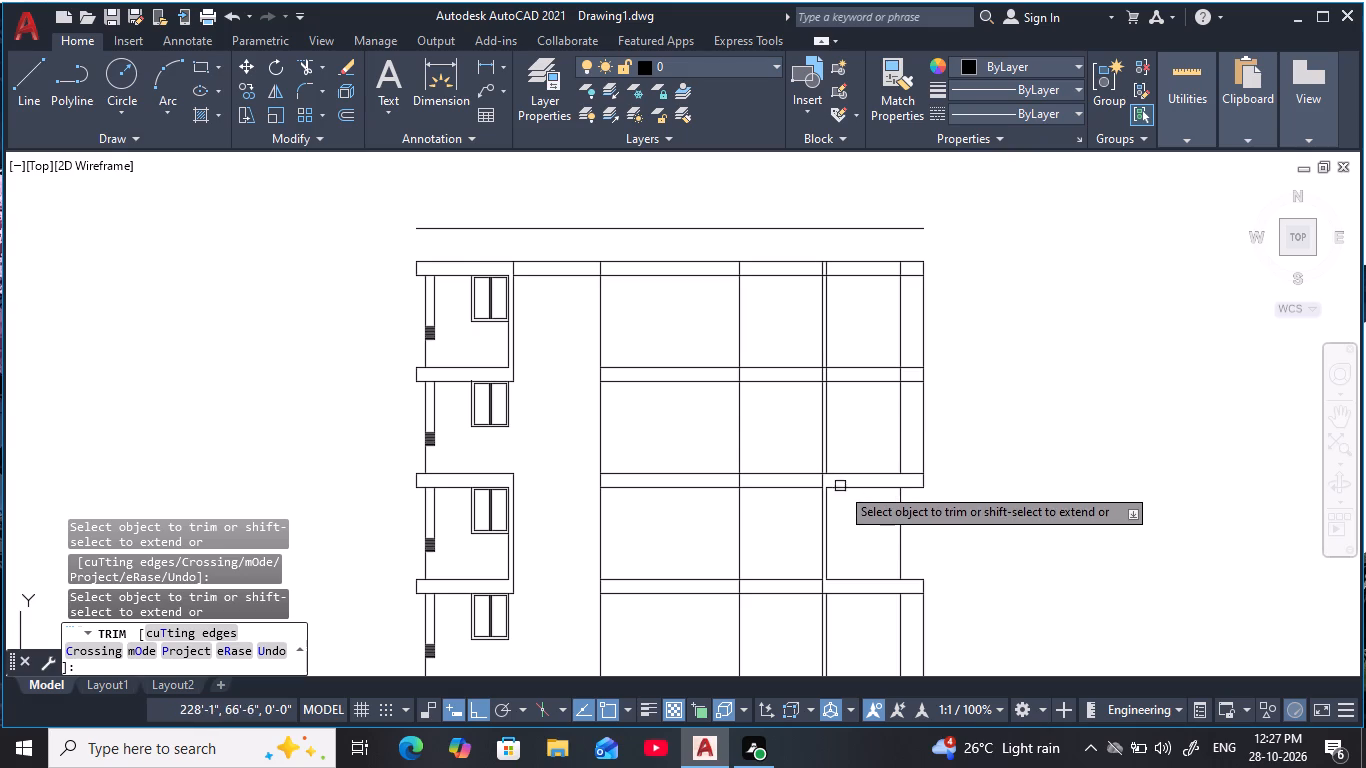
{"action": "left_click", "coordinate": [794, 489]}
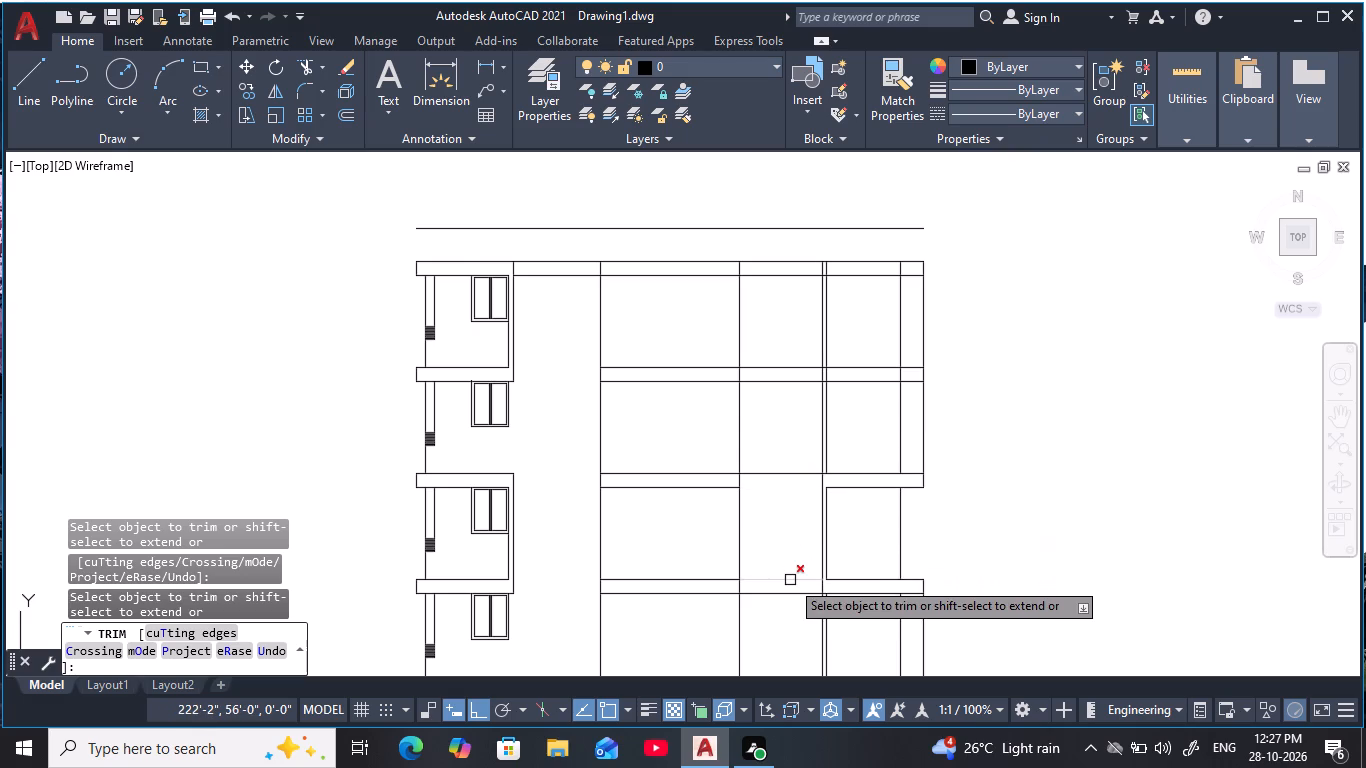
{"action": "left_click", "coordinate": [790, 580]}
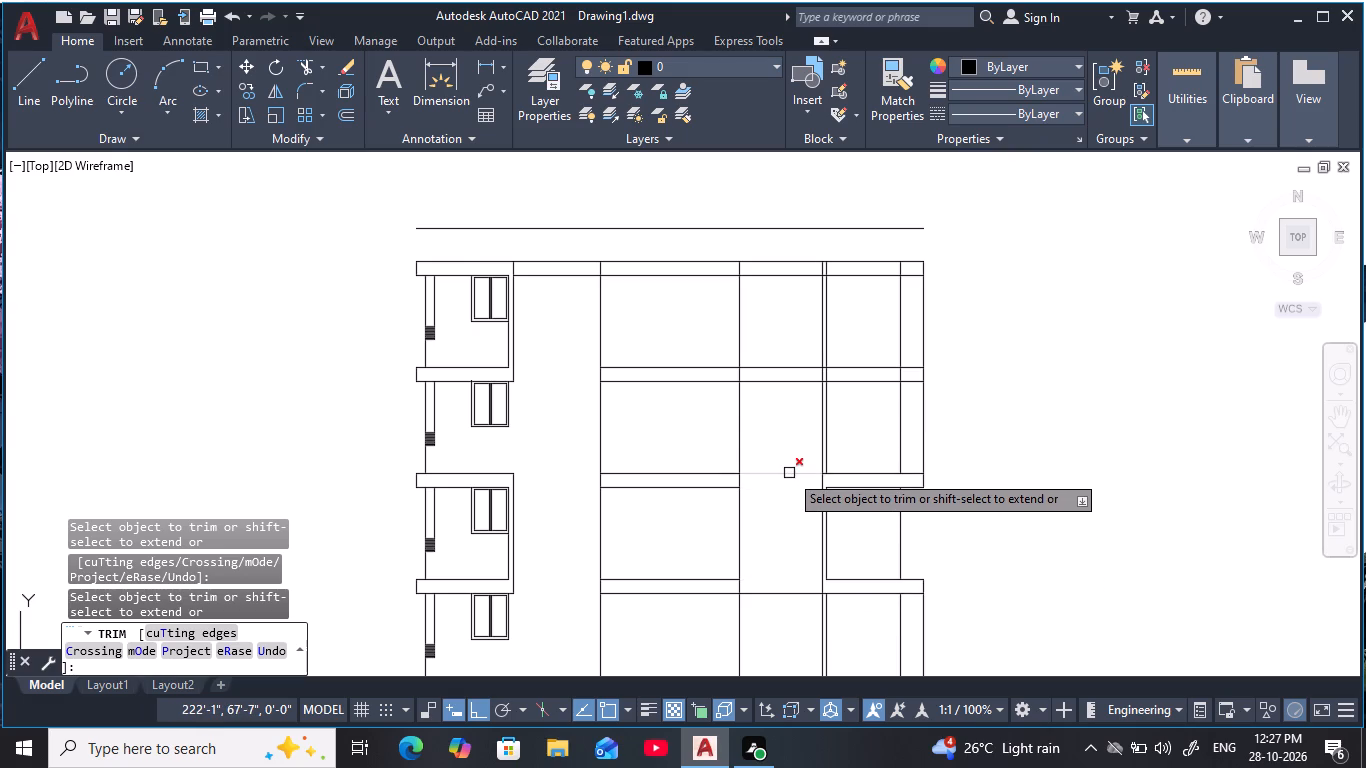
{"action": "left_click", "coordinate": [789, 473]}
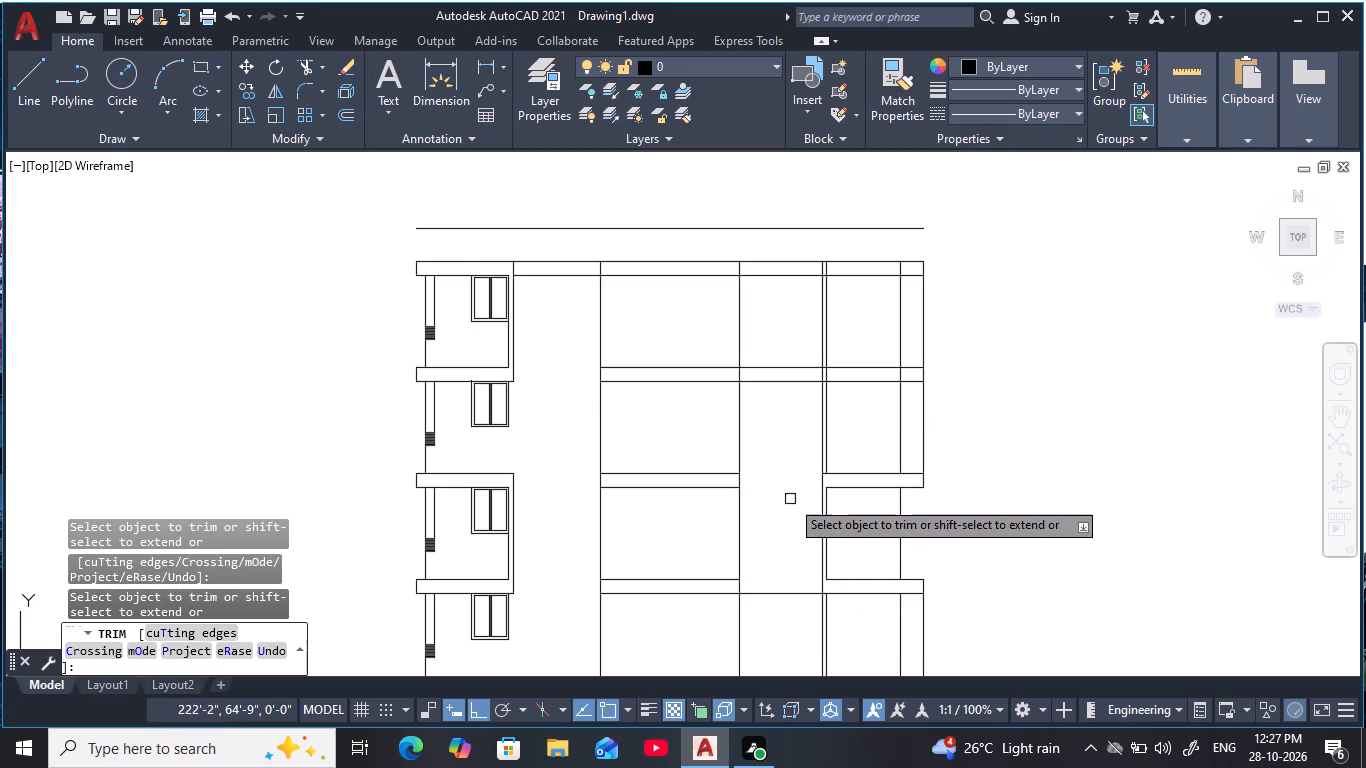
Trim the grid's outermost right vertical line between the floor bands of the second row from the top.
{"action": "middle_click_drag", "start_coordinate": [862, 423], "coordinate": [858, 462]}
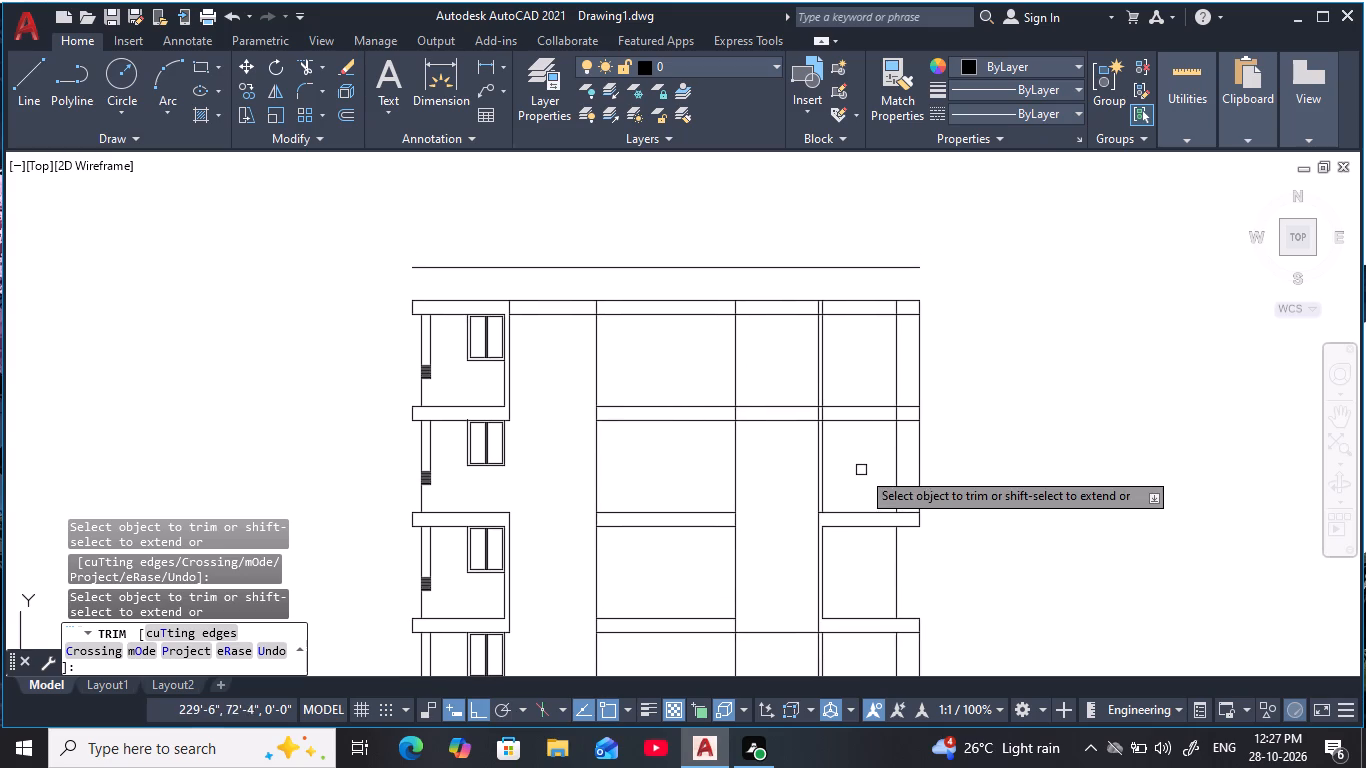
{"action": "left_click", "coordinate": [917, 465]}
Trim the 6" pair's right line through the bands above and below the top row, and those bands' row-facing lines between the pair.
{"action": "middle_click_drag", "start_coordinate": [865, 487], "coordinate": [864, 512]}
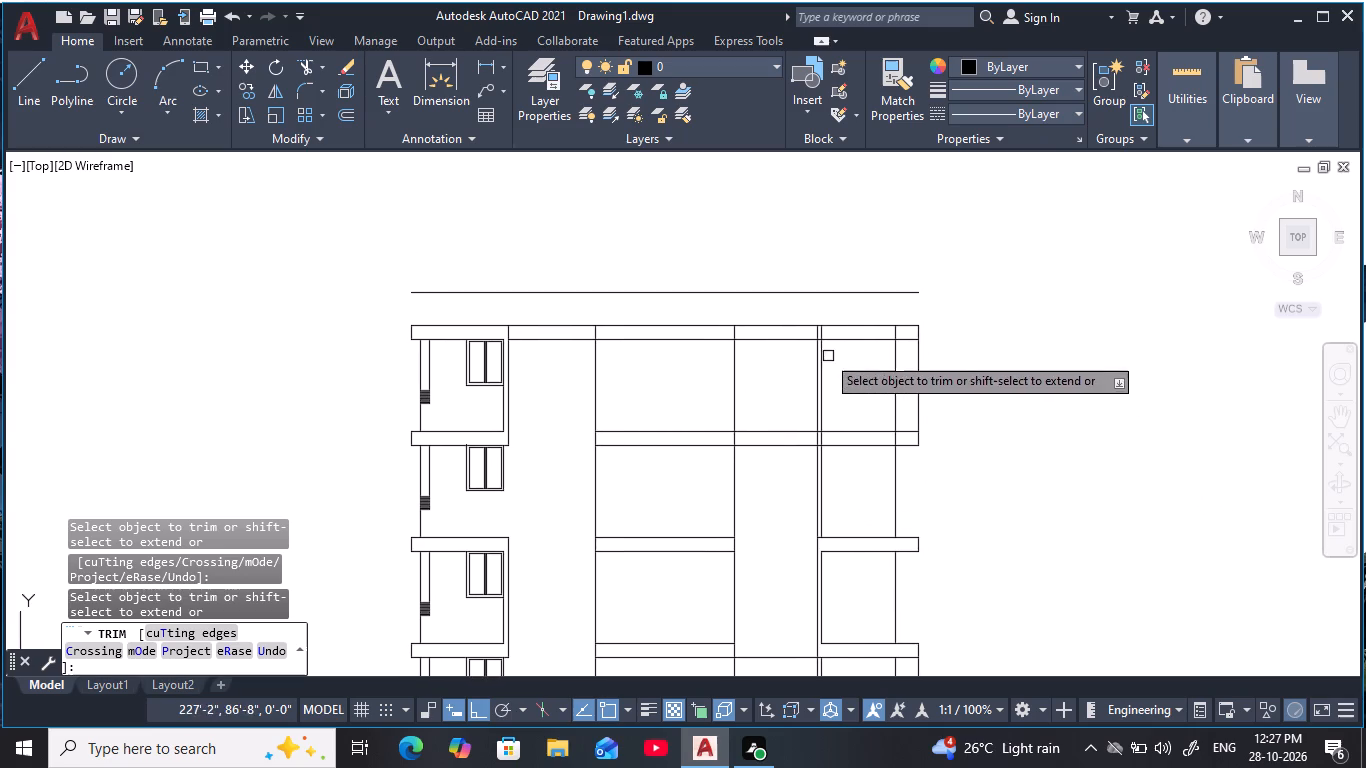
{"action": "scroll", "coordinate": [822, 333], "scroll_direction": "up", "scroll_amount": 2}
{"action": "left_click", "coordinate": [820, 333]}
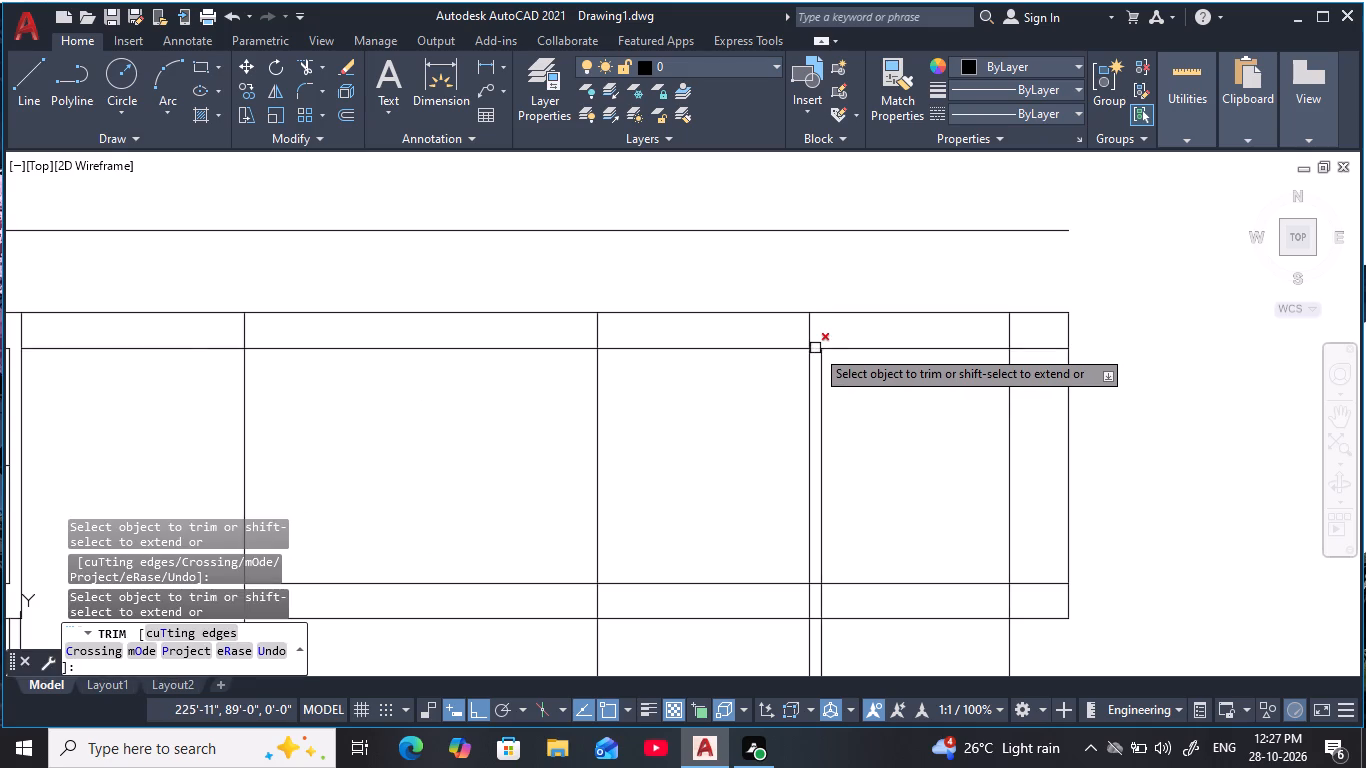
{"action": "scroll", "coordinate": [815, 348], "scroll_direction": "up", "scroll_amount": 2}
{"action": "left_click", "coordinate": [815, 349]}
{"action": "scroll", "coordinate": [933, 493], "scroll_direction": "down", "scroll_amount": 3}
{"action": "middle_click_drag", "start_coordinate": [931, 485], "coordinate": [841, 371]}
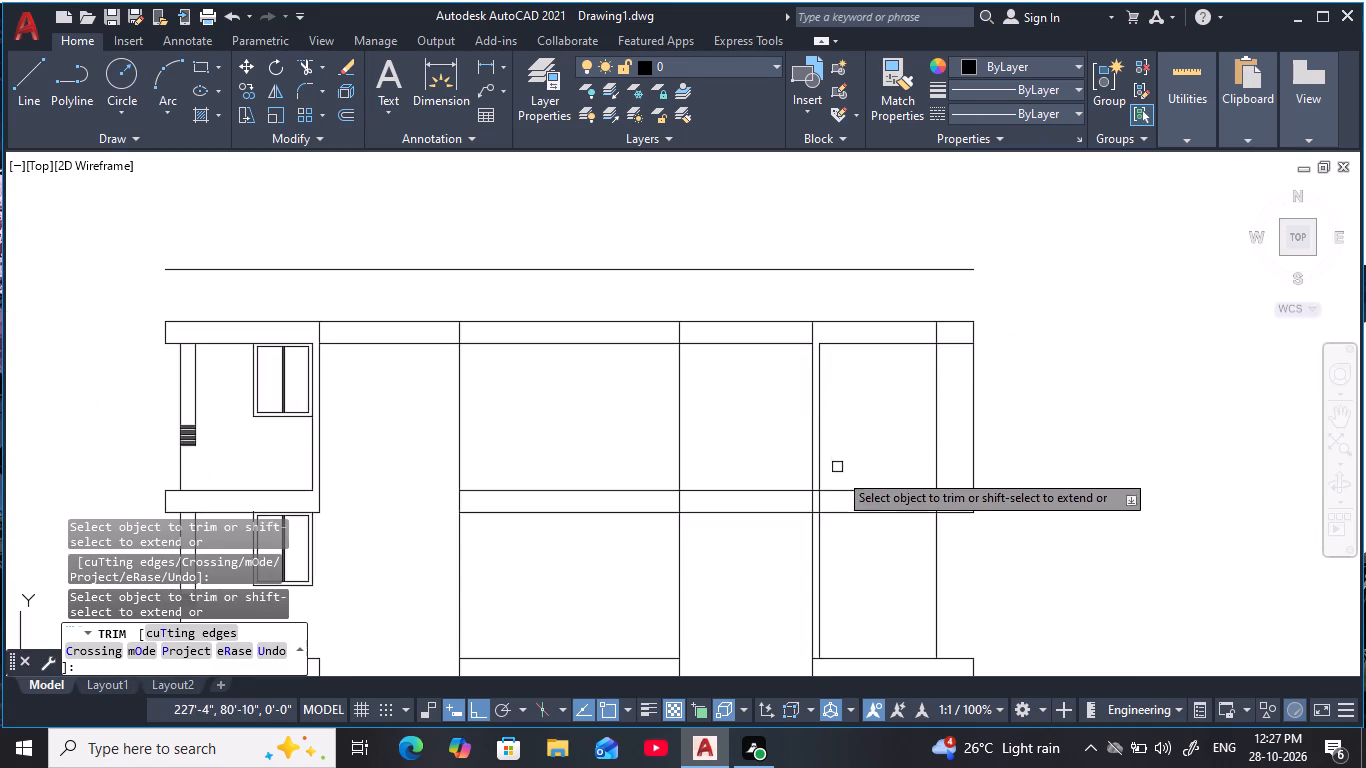
{"action": "scroll", "coordinate": [844, 494], "scroll_direction": "up", "scroll_amount": 3}
{"action": "left_click", "coordinate": [743, 482]}
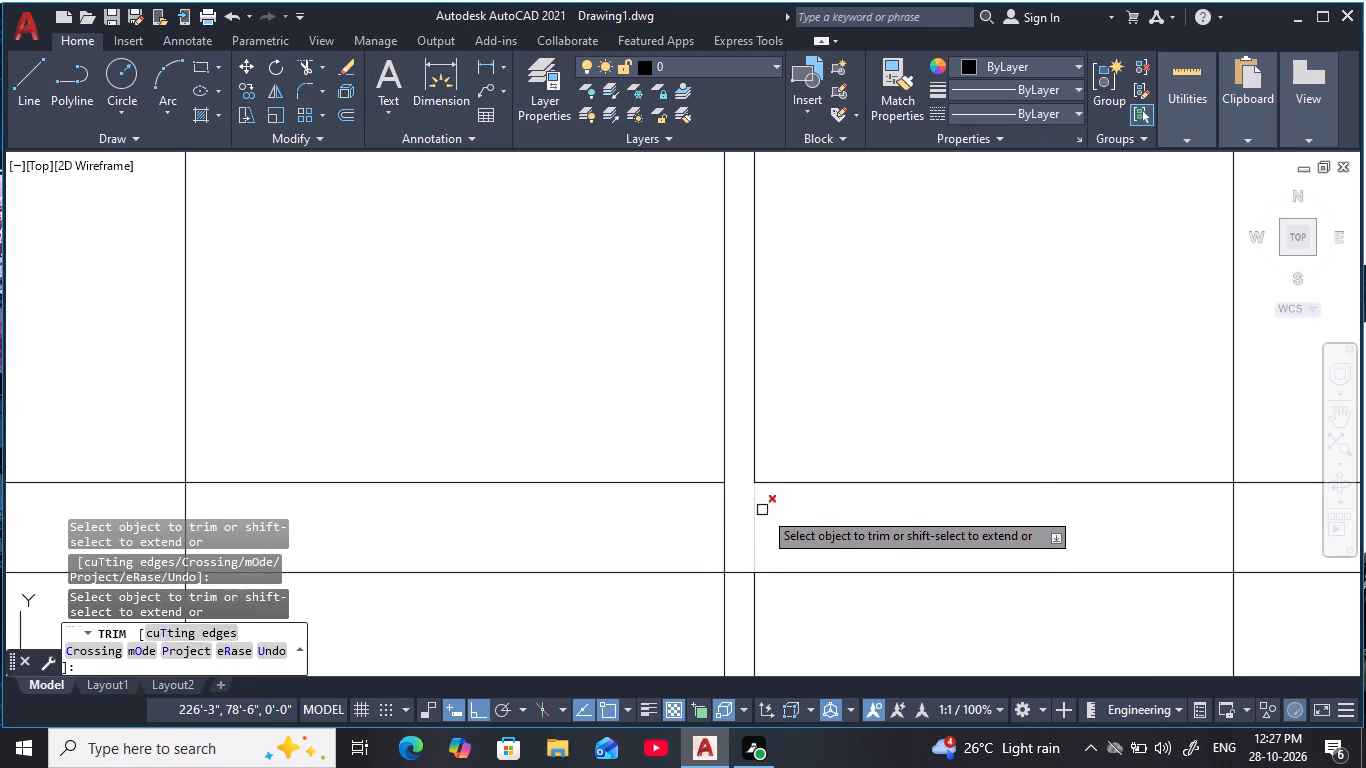
{"action": "left_click", "coordinate": [763, 511]}
{"action": "left_click", "coordinate": [746, 515]}
Trim the grid's outermost right vertical line between the floor bands of the top row.
{"action": "scroll", "coordinate": [876, 430], "scroll_direction": "down", "scroll_amount": 3}
{"action": "middle_click_drag", "start_coordinate": [892, 414], "coordinate": [814, 464]}
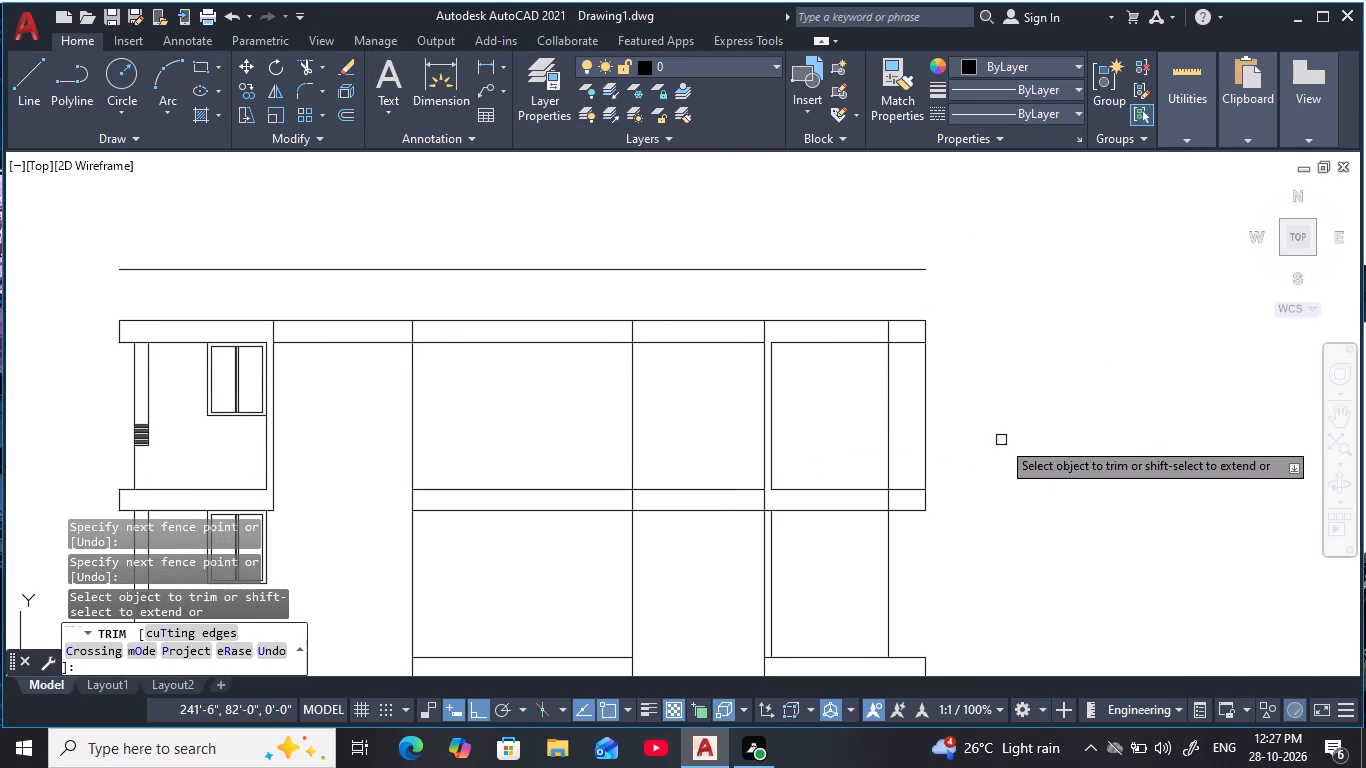
{"action": "left_click", "coordinate": [977, 425]}
{"action": "left_click", "coordinate": [921, 421]}
Trim the right column's inner vertical line nearest the outer edge where it crosses the bands above and below the top row.
{"action": "middle_click", "coordinate": [859, 445]}
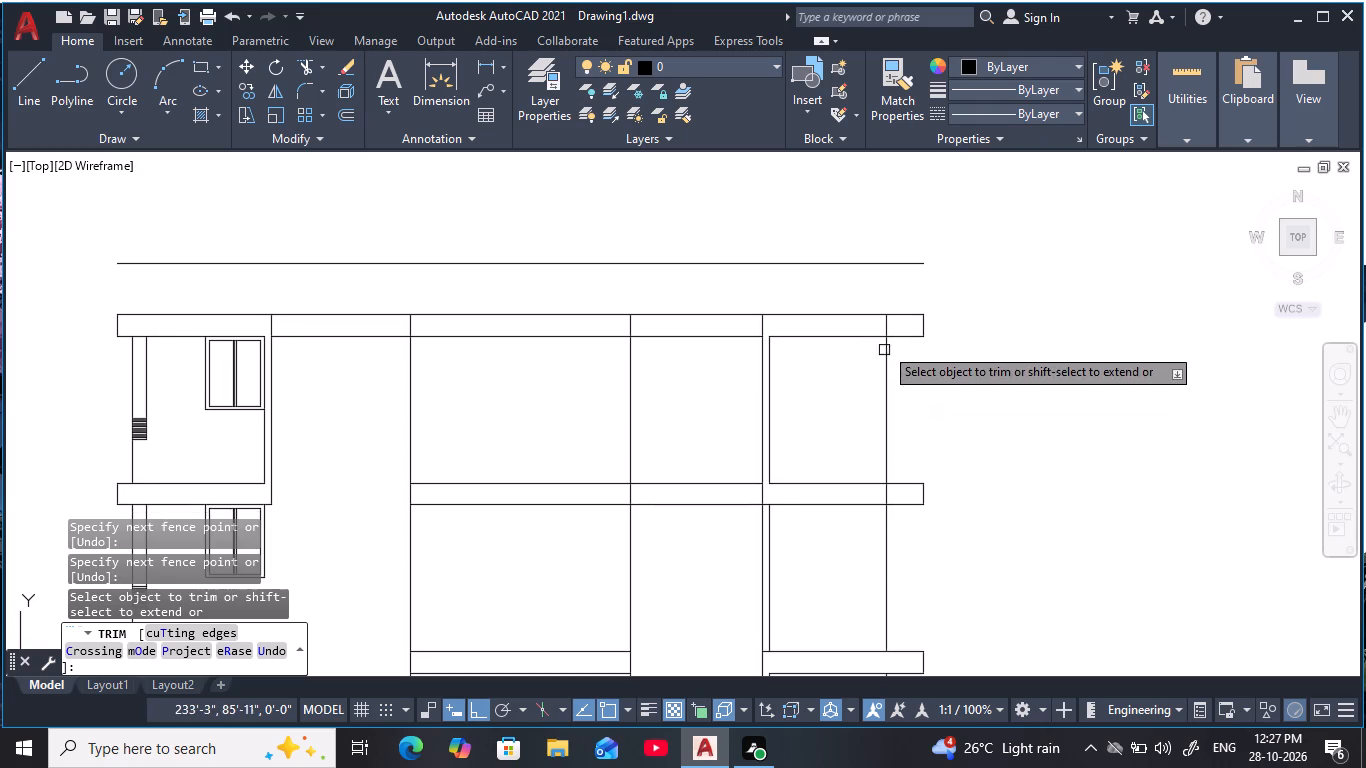
{"action": "scroll", "coordinate": [886, 317], "scroll_direction": "up", "scroll_amount": 3}
{"action": "left_click", "coordinate": [917, 347]}
{"action": "left_click", "coordinate": [852, 351]}
{"action": "scroll", "coordinate": [952, 464], "scroll_direction": "down", "scroll_amount": 4}
{"action": "middle_click_drag", "start_coordinate": [958, 469], "coordinate": [931, 350]}
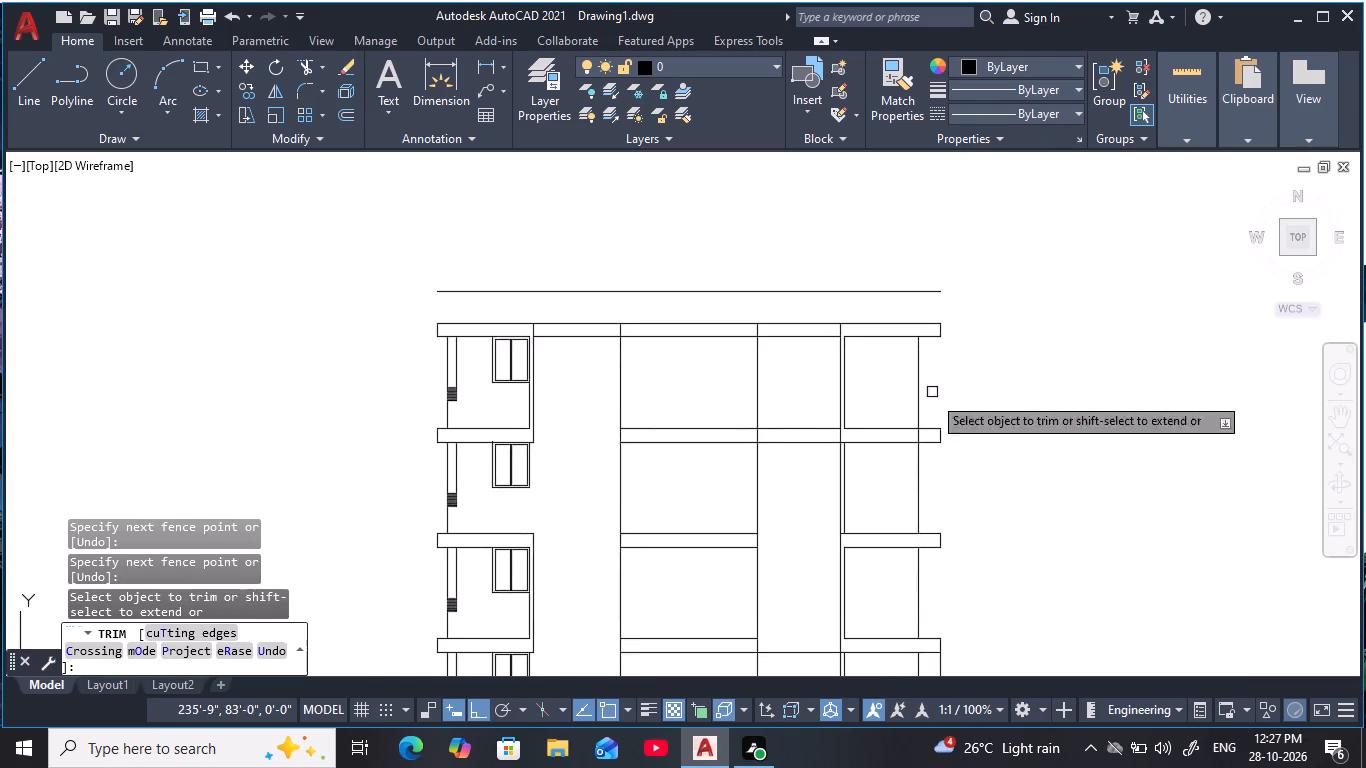
{"action": "scroll", "coordinate": [927, 451], "scroll_direction": "up", "scroll_amount": 3}
{"action": "left_click_drag", "start_coordinate": [917, 404], "coordinate": [903, 405]}
{"action": "left_click", "coordinate": [841, 407]}
{"action": "scroll", "coordinate": [800, 302], "scroll_direction": "down", "scroll_amount": 3}
Trim both lines of the band below the top row between the 15' column and the 6" pair.
{"action": "middle_click_drag", "start_coordinate": [801, 301], "coordinate": [878, 425]}
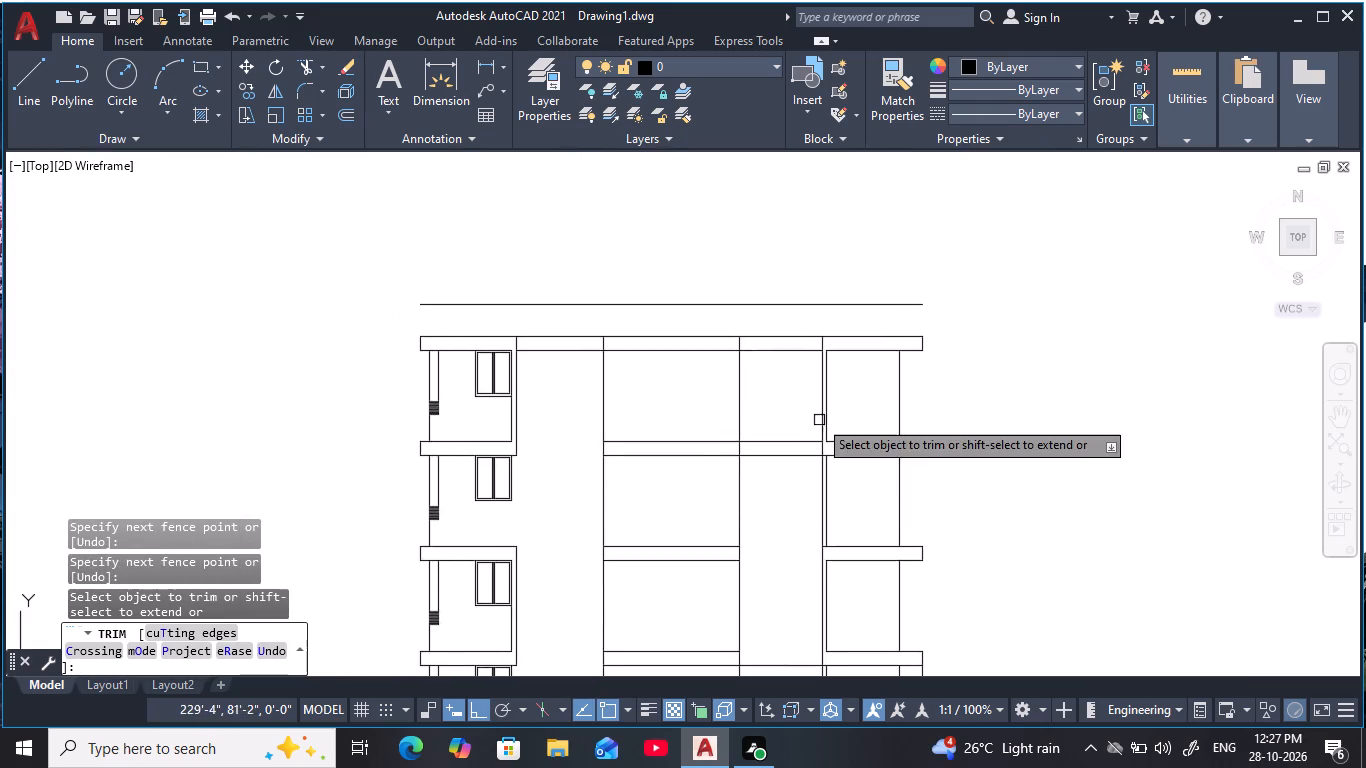
{"action": "scroll", "coordinate": [805, 420], "scroll_direction": "up", "scroll_amount": 1}
{"action": "left_click", "coordinate": [797, 429]}
{"action": "left_click", "coordinate": [770, 555]}
Trim the grid's outermost right vertical line in the fourth row from the top.
{"action": "scroll", "coordinate": [771, 553], "scroll_direction": "down", "scroll_amount": 2}
{"action": "middle_click_drag", "start_coordinate": [771, 553], "coordinate": [803, 407]}
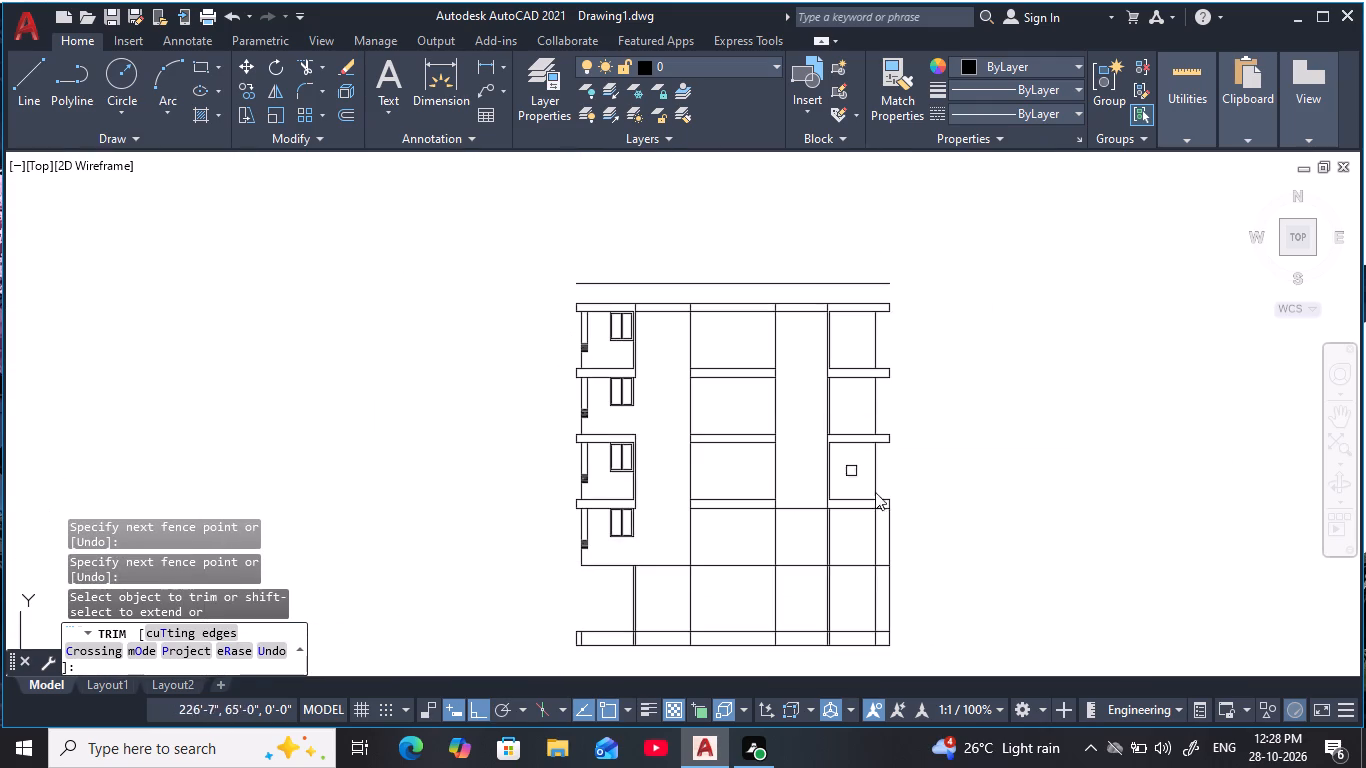
{"action": "scroll", "coordinate": [859, 524], "scroll_direction": "up", "scroll_amount": 1}
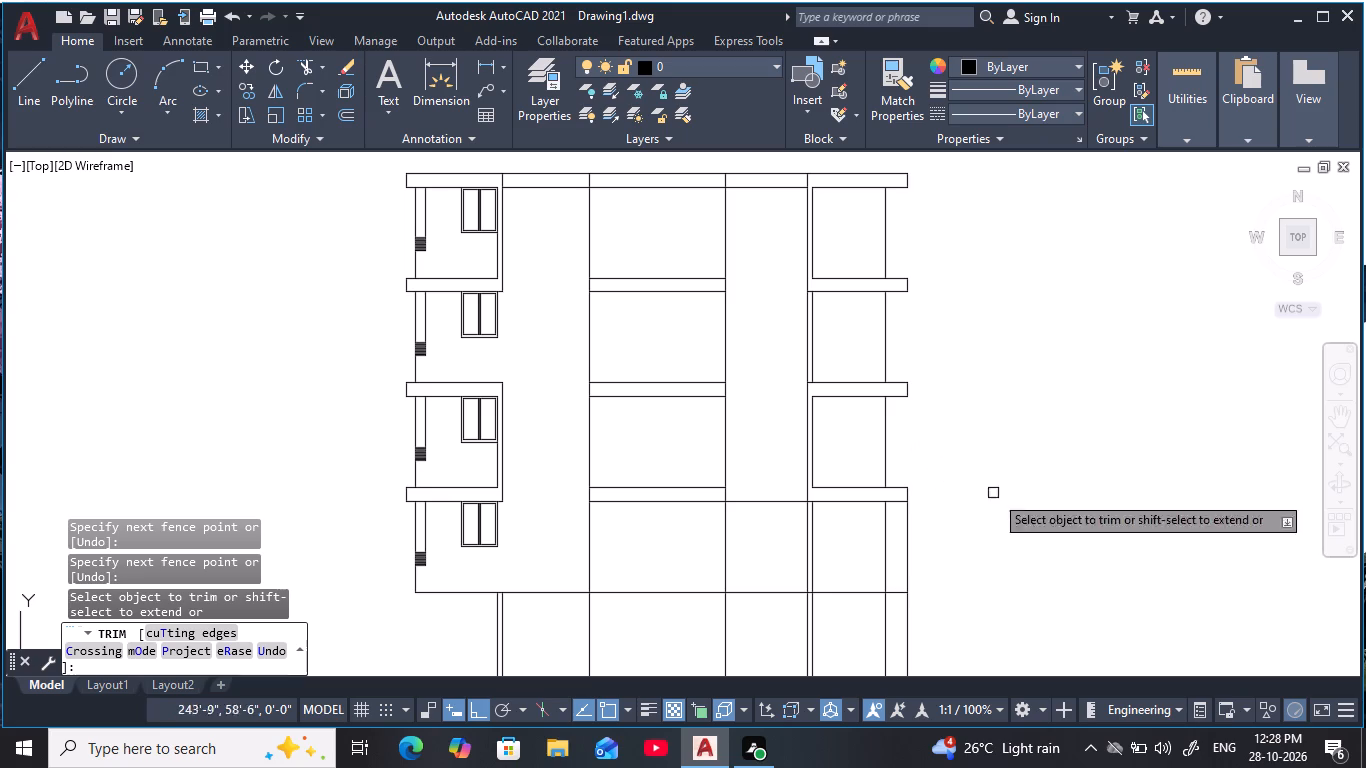
{"action": "middle_click_drag", "start_coordinate": [842, 548], "coordinate": [844, 505]}
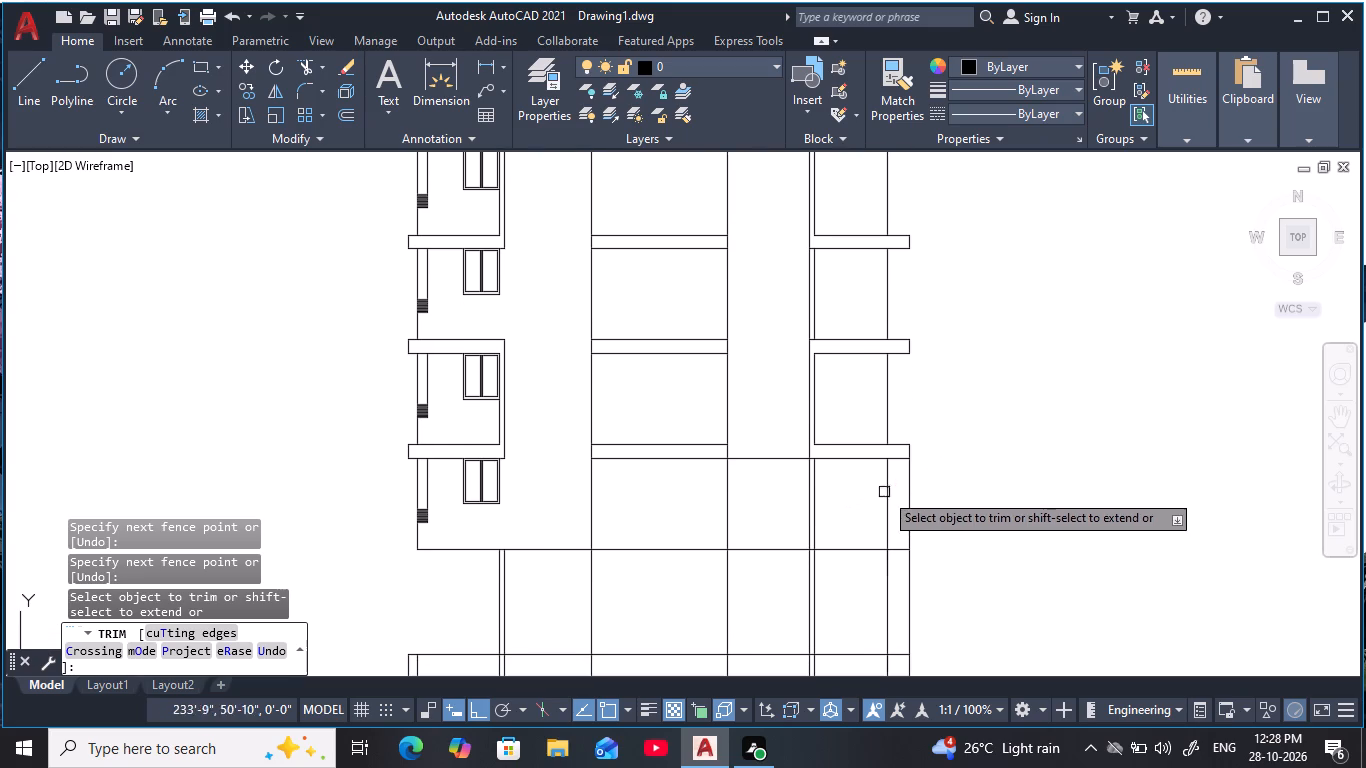
{"action": "left_click", "coordinate": [908, 499]}
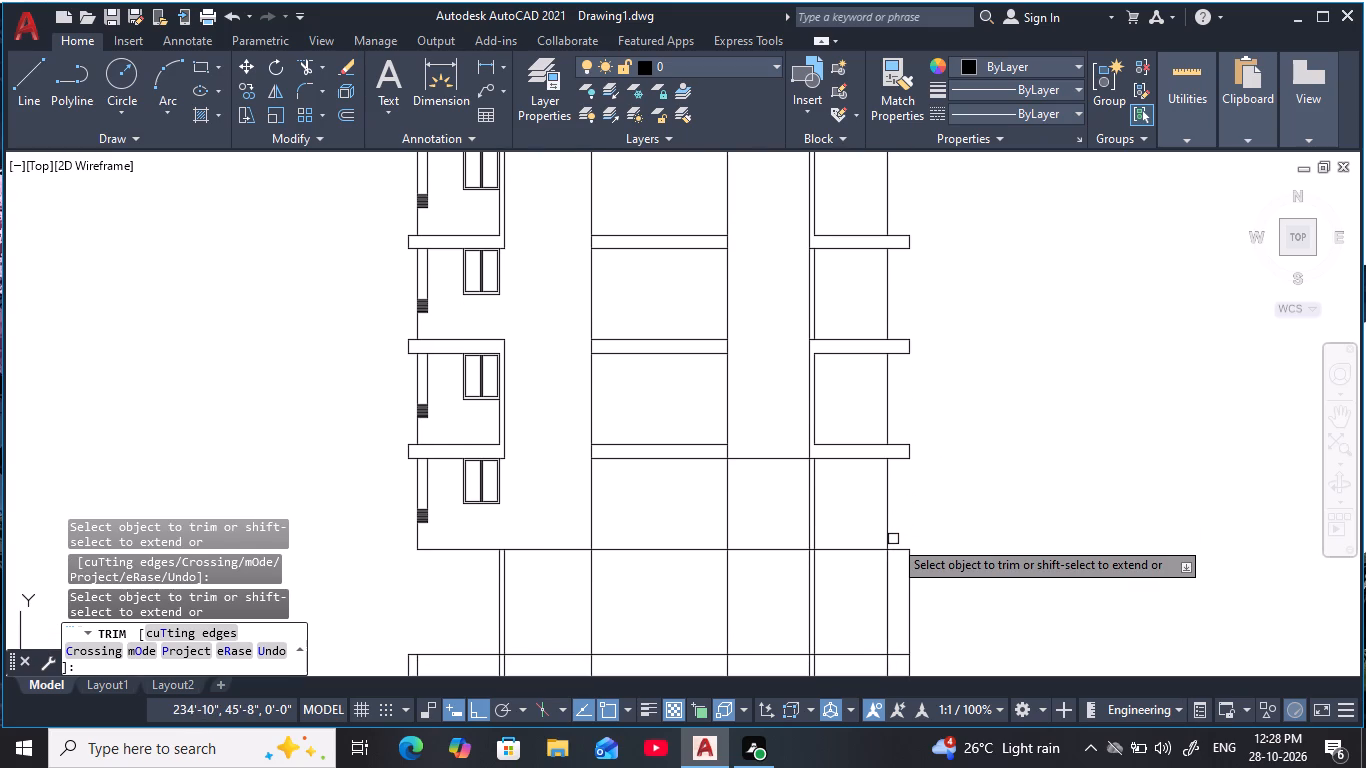
Trim the remaining lower line of the band below the third row between the 15' column and the 6" pair.
{"action": "left_click", "coordinate": [781, 497]}
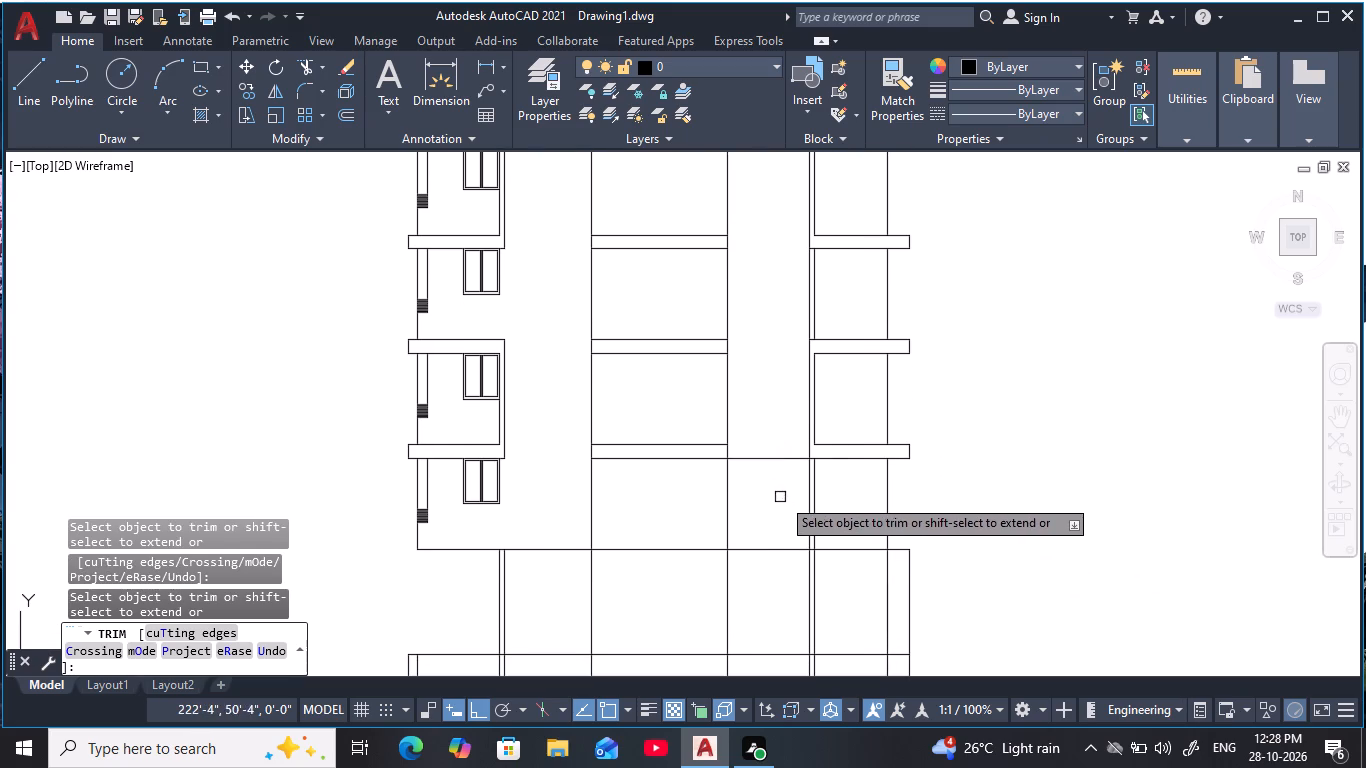
{"action": "left_click", "coordinate": [783, 452]}
Trim both vertical lines of the right column's 6" pair in the fourth row from the top.
{"action": "scroll", "coordinate": [822, 483], "scroll_direction": "up", "scroll_amount": 1}
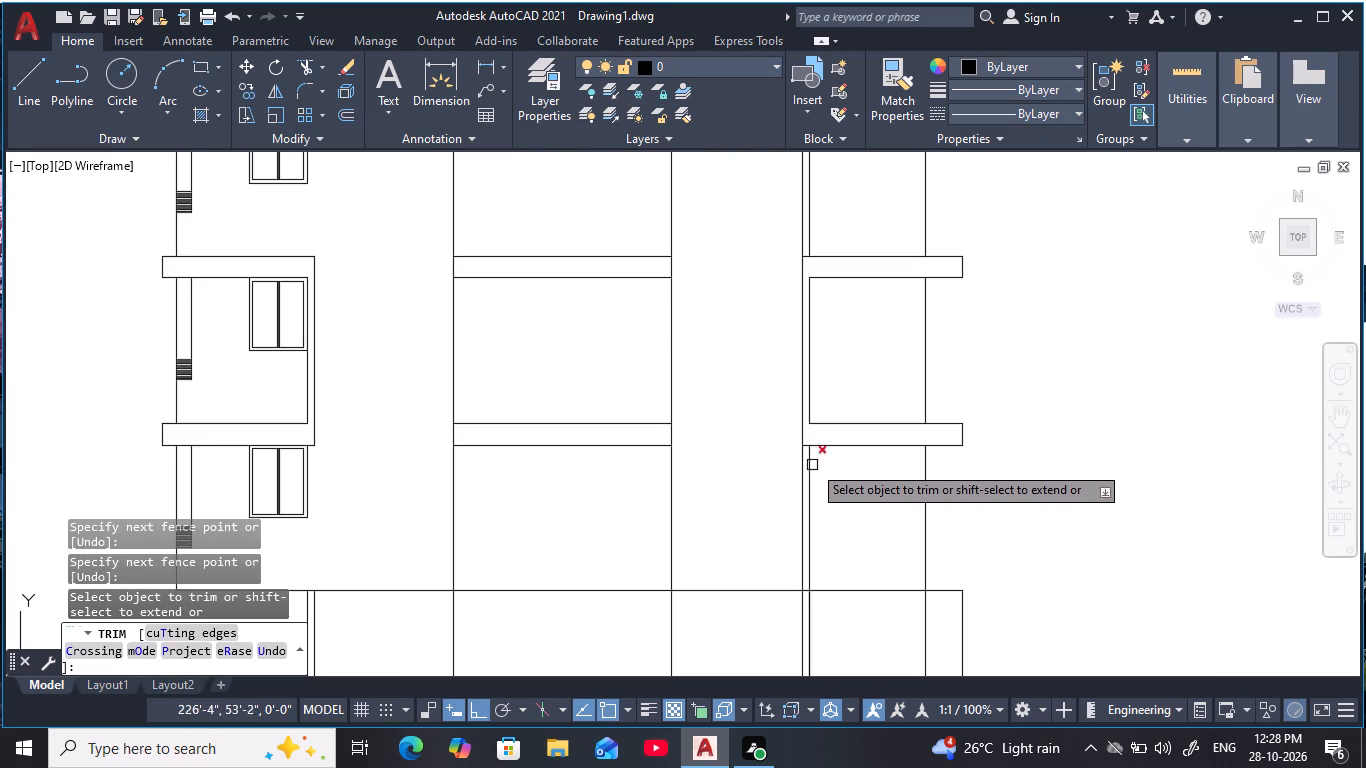
{"action": "scroll", "coordinate": [816, 451], "scroll_direction": "up", "scroll_amount": 2}
{"action": "scroll", "coordinate": [838, 518], "scroll_direction": "down", "scroll_amount": 2}
{"action": "middle_click_drag", "start_coordinate": [843, 518], "coordinate": [850, 503]}
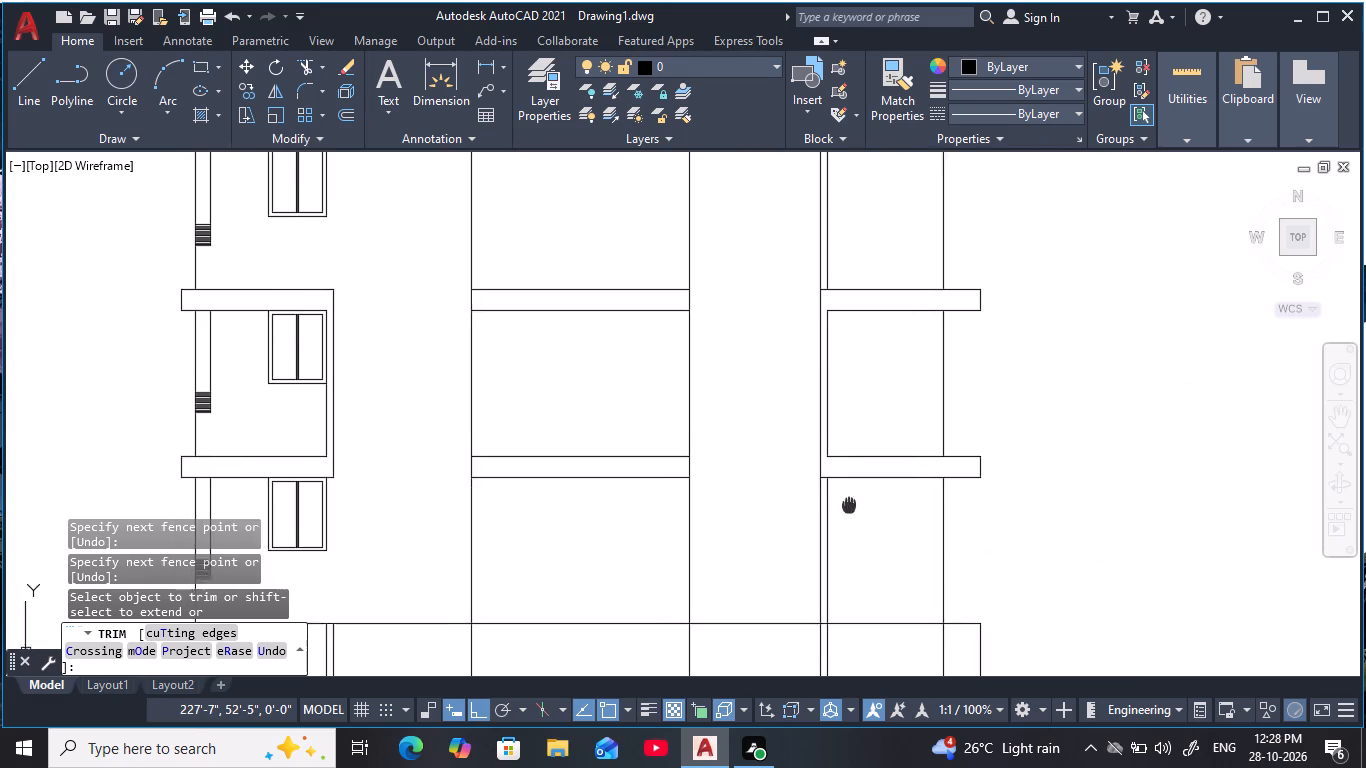
{"action": "middle_click_drag", "start_coordinate": [850, 503], "coordinate": [892, 436]}
{"action": "scroll", "coordinate": [892, 436], "scroll_direction": "down", "scroll_amount": 1}
{"action": "middle_click_drag", "start_coordinate": [894, 436], "coordinate": [861, 506]}
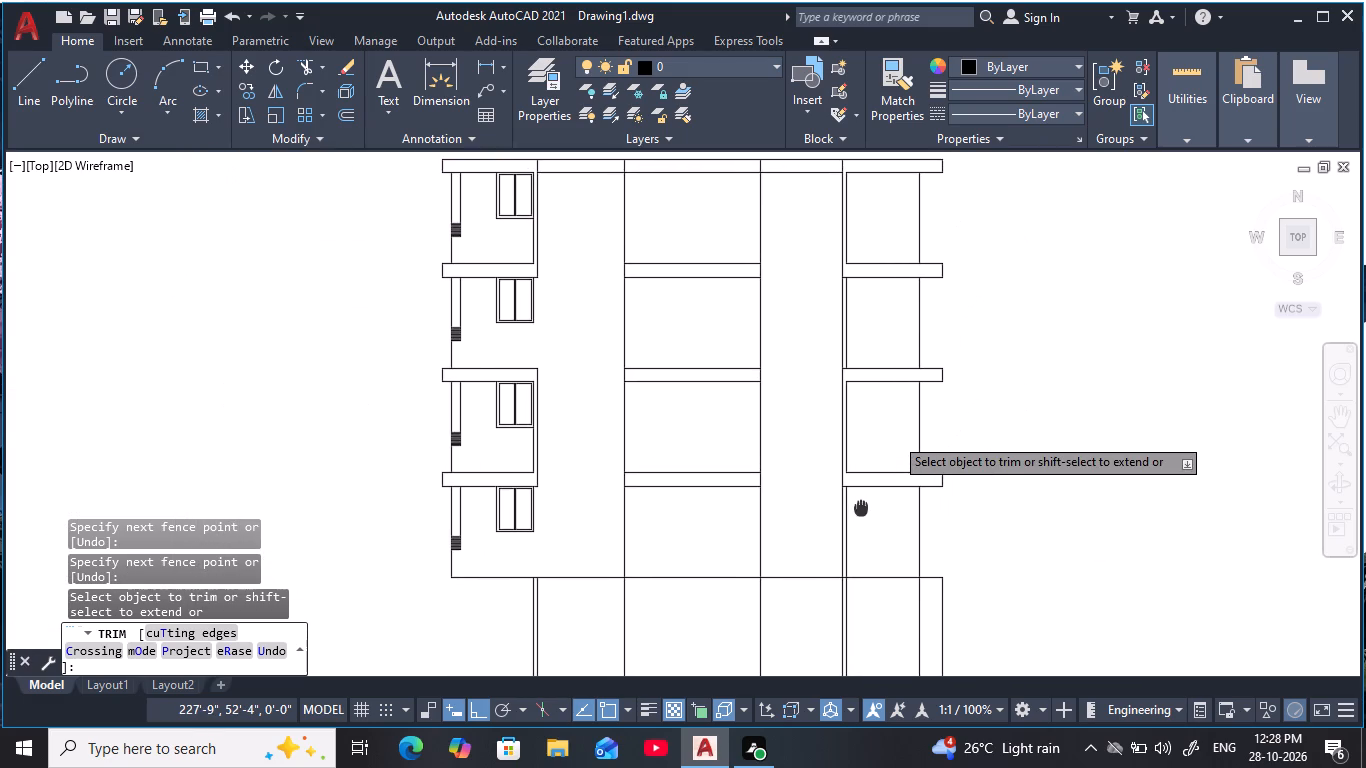
{"action": "middle_click_drag", "start_coordinate": [861, 506], "coordinate": [862, 506]}
{"action": "left_click", "coordinate": [866, 534]}
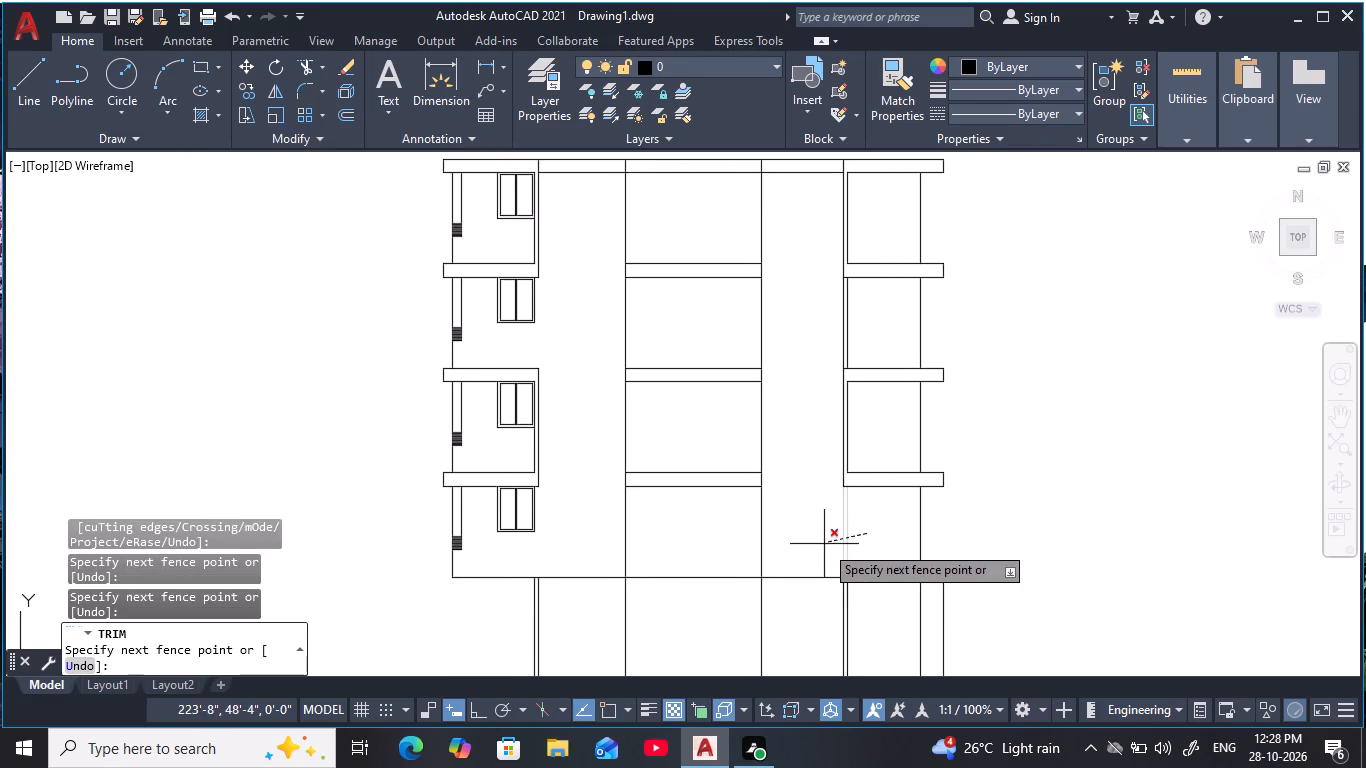
{"action": "left_click", "coordinate": [823, 544]}
Trim both vertical lines of the right column's 6" pair in the second row from the top and end trimming.
{"action": "middle_click_drag", "start_coordinate": [809, 443], "coordinate": [814, 535]}
{"action": "left_click", "coordinate": [885, 425]}
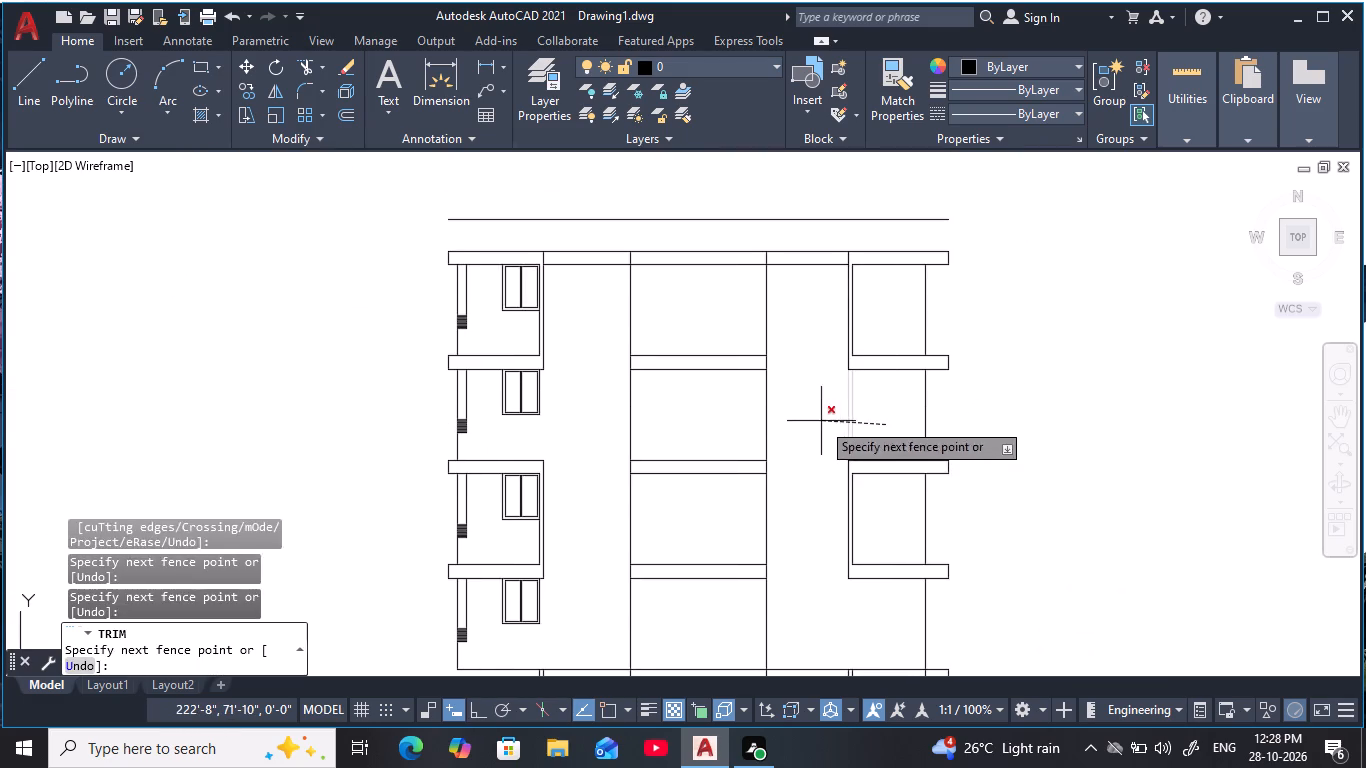
{"action": "left_click", "coordinate": [821, 421]}
{"action": "scroll", "coordinate": [877, 415], "scroll_direction": "down", "scroll_amount": 1}
{"action": "middle_click_drag", "start_coordinate": [877, 415], "coordinate": [853, 424]}
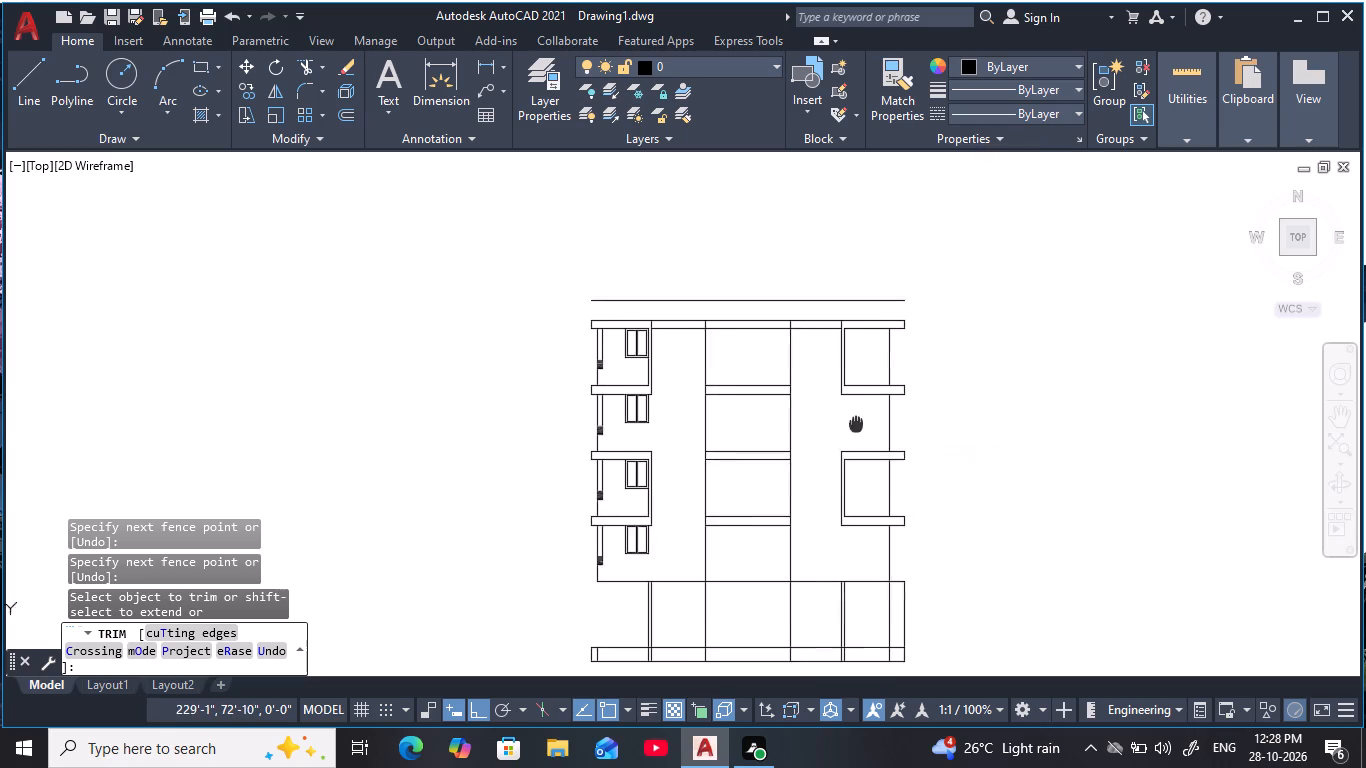
{"action": "middle_click_drag", "start_coordinate": [853, 424], "coordinate": [816, 421]}
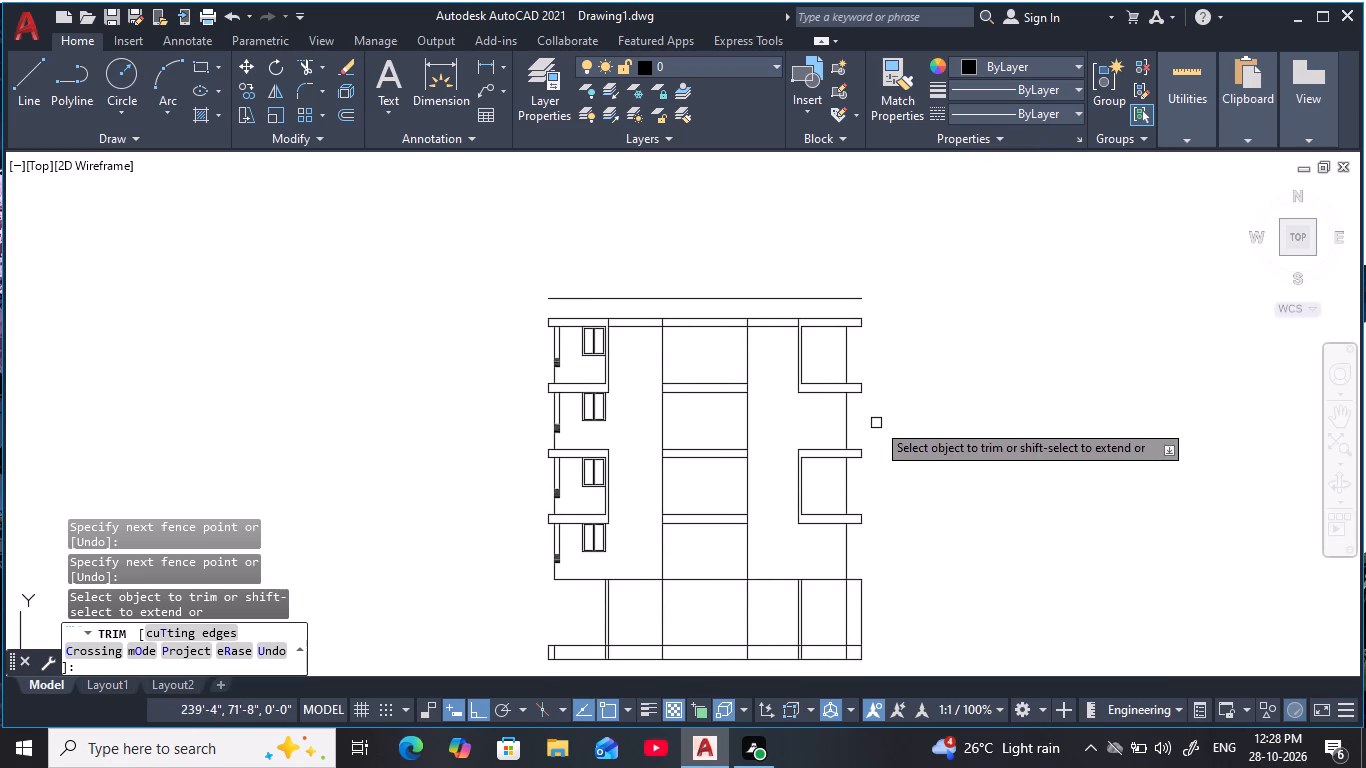
{"action": "scroll", "coordinate": [863, 421], "scroll_direction": "up", "scroll_amount": 1}
{"action": "middle_click_drag", "start_coordinate": [862, 421], "coordinate": [867, 404]}
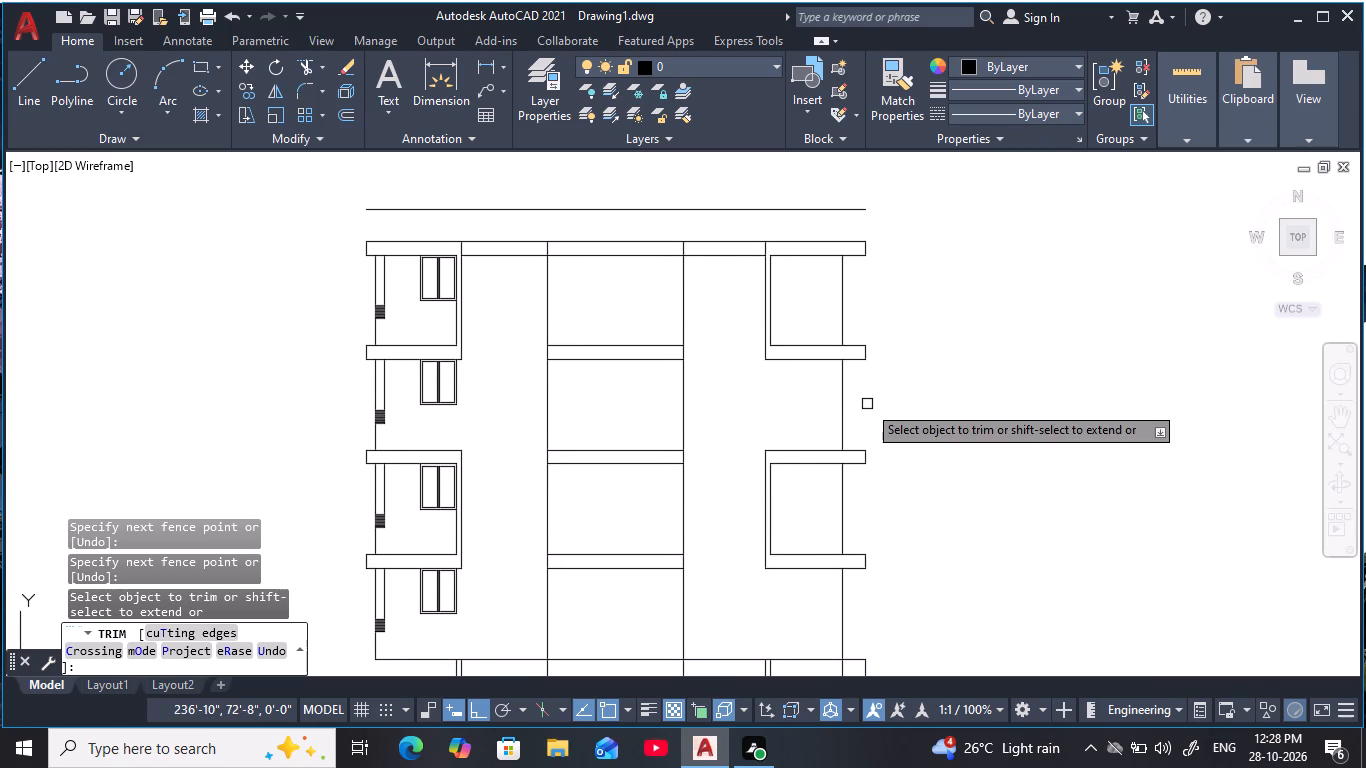
{"action": "key", "text": "Escape"}
{"action": "key", "text": "Escape"}
{"action": "key", "text": "Escape"}
{"action": "key", "text": "Escape"}
{"action": "key", "text": "Escape"}
{"action": "key", "text": "Escape"}
{"action": "key", "text": "Escape"}
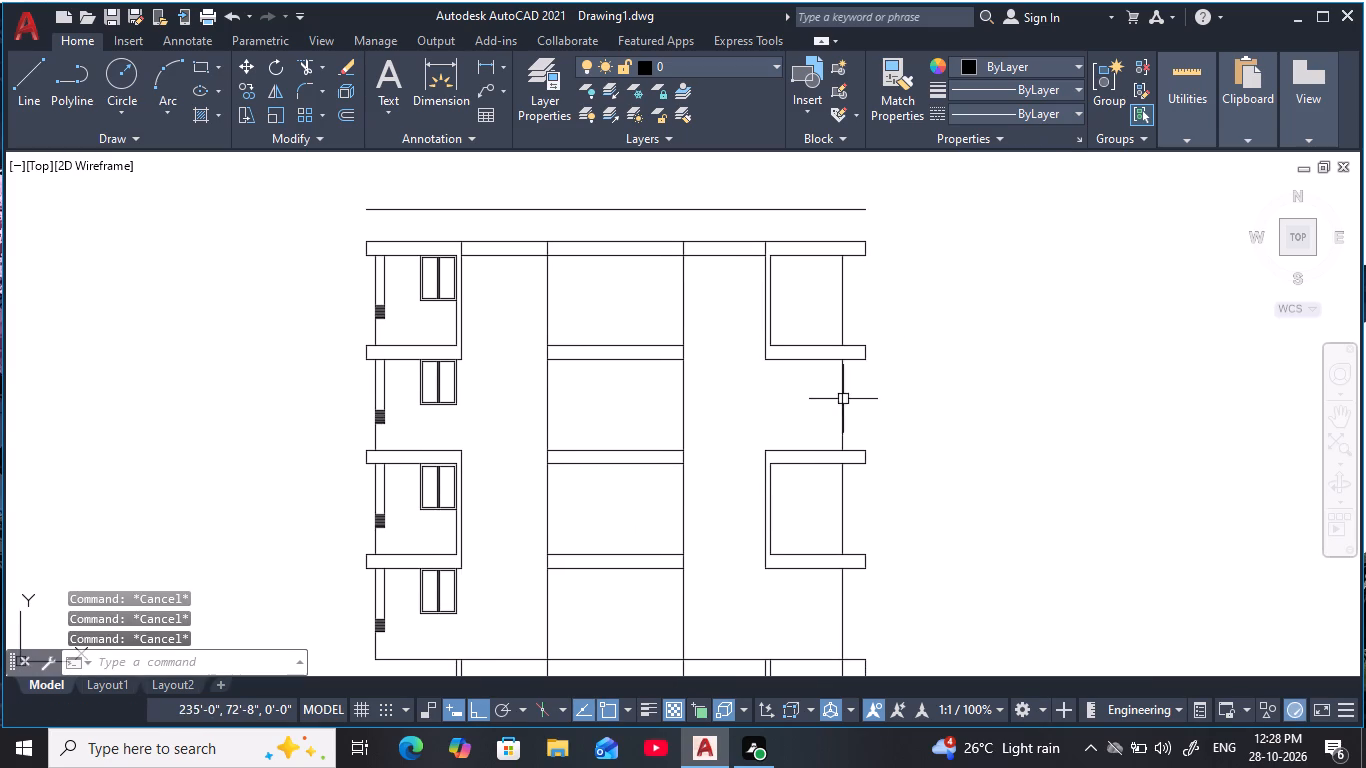
{"action": "key", "text": "Escape"}
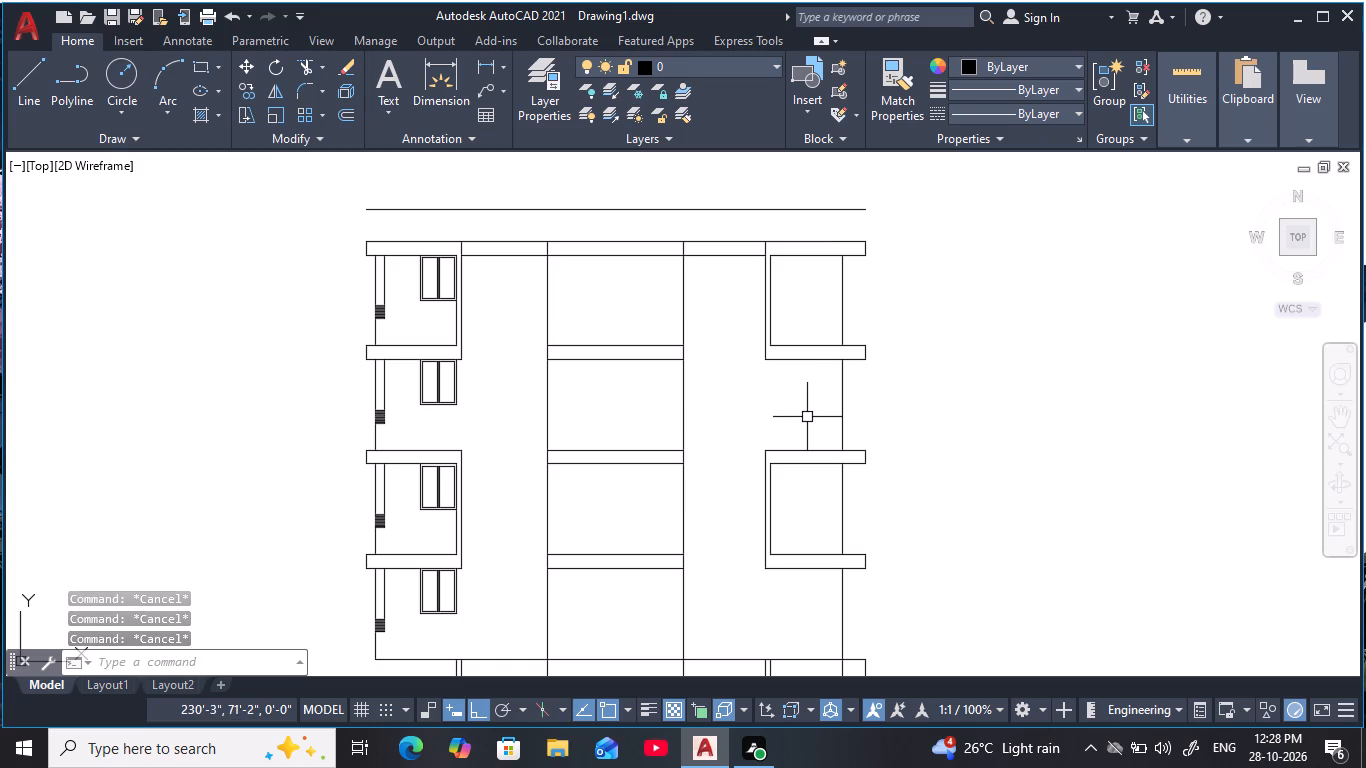
Offset the upper line of the right column's band below the top row 3' upward into the top-row room.
{"action": "middle_click_drag", "start_coordinate": [807, 417], "coordinate": [812, 453]}
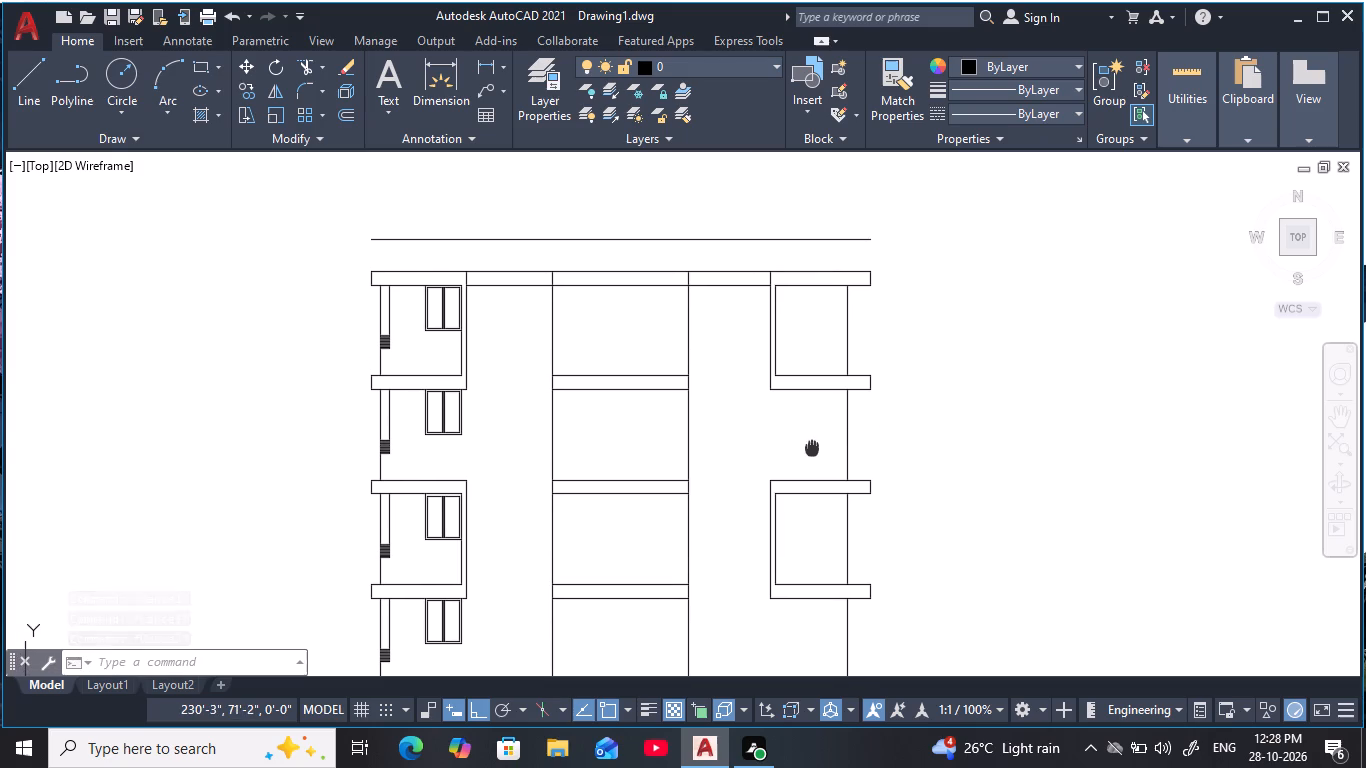
{"action": "middle_click_drag", "start_coordinate": [812, 453], "coordinate": [820, 530]}
{"action": "scroll", "coordinate": [814, 442], "scroll_direction": "up", "scroll_amount": 1}
{"action": "middle_click_drag", "start_coordinate": [815, 439], "coordinate": [810, 448]}
{"action": "key", "text": "Escape"}
{"action": "scroll", "coordinate": [810, 448], "scroll_direction": "up", "scroll_amount": 1}
{"action": "key", "text": "Escape"}
{"action": "type", "text": "o 3'"}
{"action": "key", "text": "space"}
{"action": "left_click", "coordinate": [832, 496]}
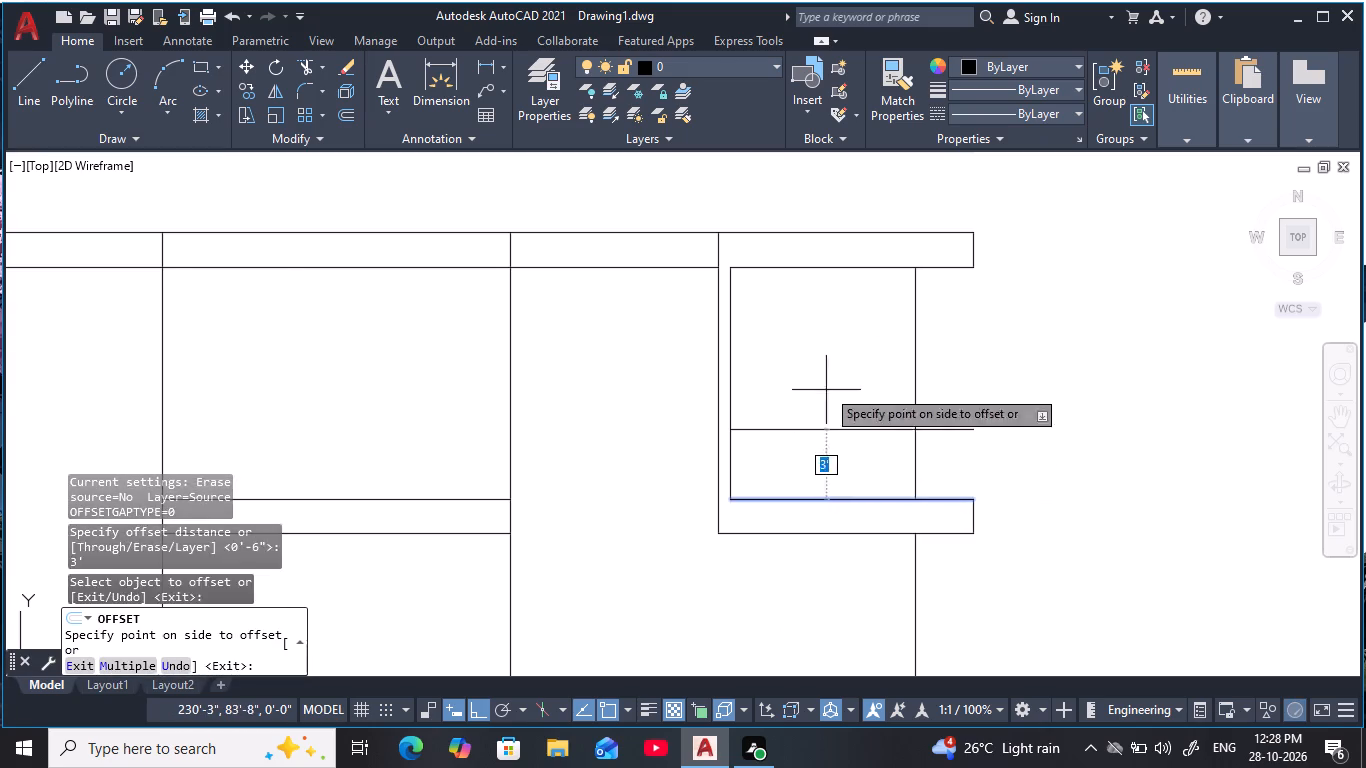
{"action": "left_click", "coordinate": [827, 376]}
{"action": "key", "text": "Escape"}
{"action": "key", "text": "Escape"}
{"action": "key", "text": "Escape"}
{"action": "key", "text": "Escape"}
{"action": "key", "text": "Escape"}
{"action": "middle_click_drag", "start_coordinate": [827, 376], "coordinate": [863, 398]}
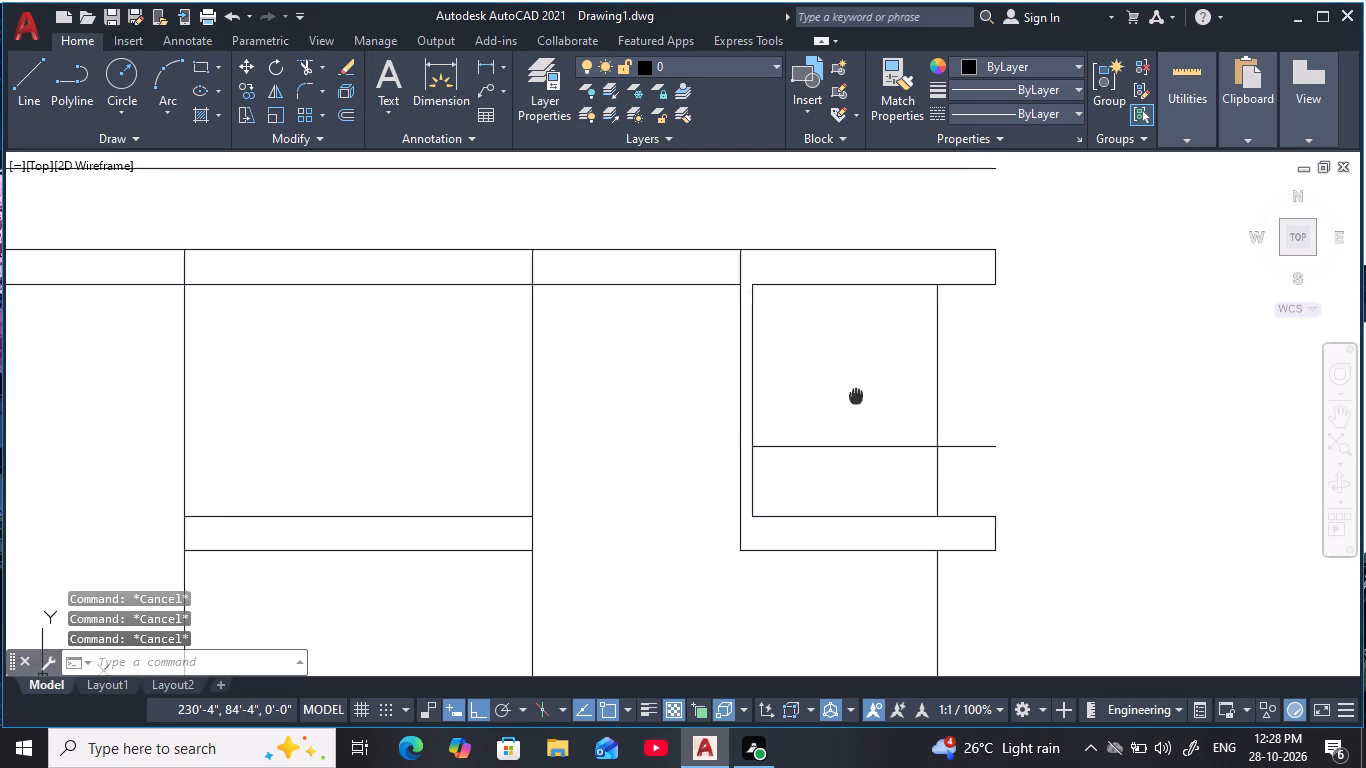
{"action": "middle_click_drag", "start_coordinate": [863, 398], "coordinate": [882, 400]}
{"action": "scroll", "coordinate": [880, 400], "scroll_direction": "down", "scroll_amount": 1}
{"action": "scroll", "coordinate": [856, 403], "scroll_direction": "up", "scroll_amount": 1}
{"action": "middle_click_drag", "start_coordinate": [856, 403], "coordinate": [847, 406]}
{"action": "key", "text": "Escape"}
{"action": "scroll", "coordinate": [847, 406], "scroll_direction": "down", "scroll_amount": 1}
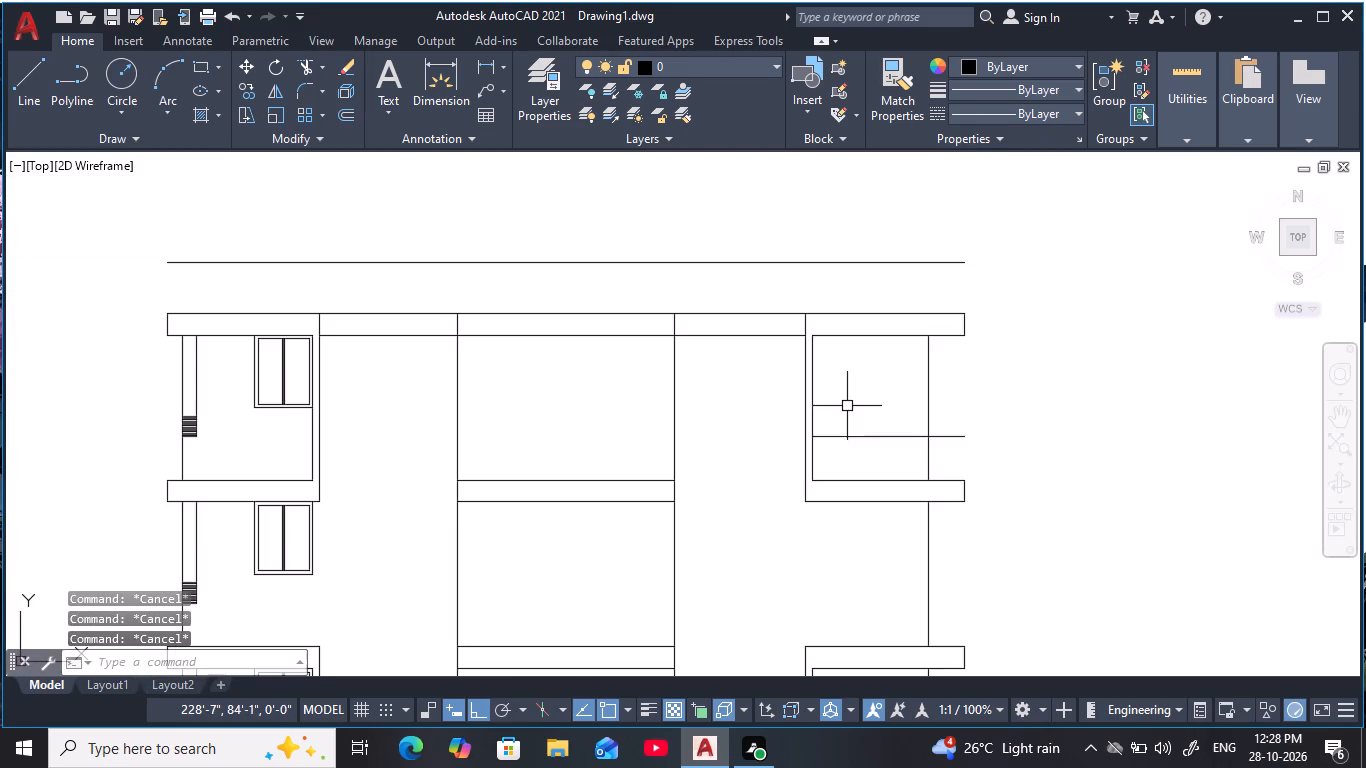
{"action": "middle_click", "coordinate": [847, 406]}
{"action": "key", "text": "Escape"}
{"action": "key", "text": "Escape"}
Measure the vertical distance from the 3' offset line up to the top band's lower line in the right column.
{"action": "type", "text": "dli"}
{"action": "key", "text": "space"}
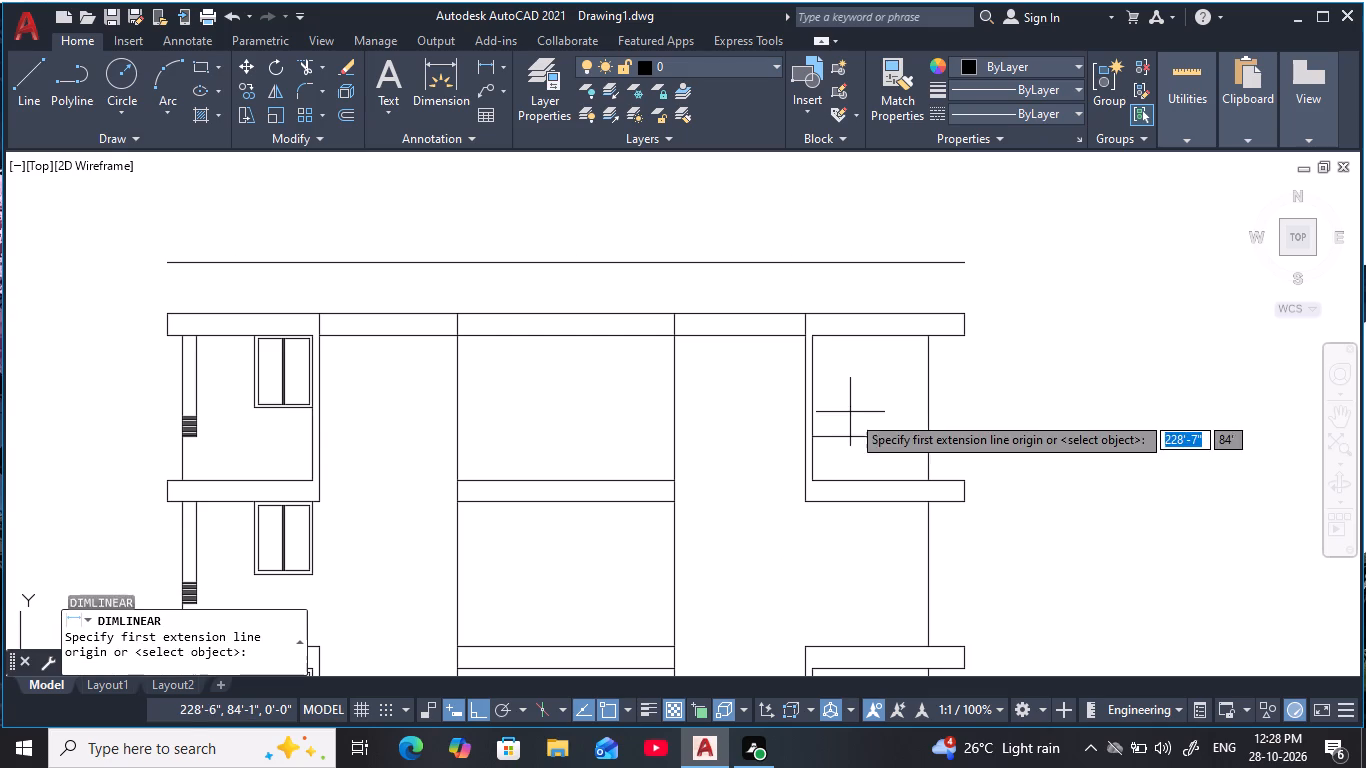
{"action": "left_click", "coordinate": [862, 436]}
{"action": "left_click", "coordinate": [860, 334]}
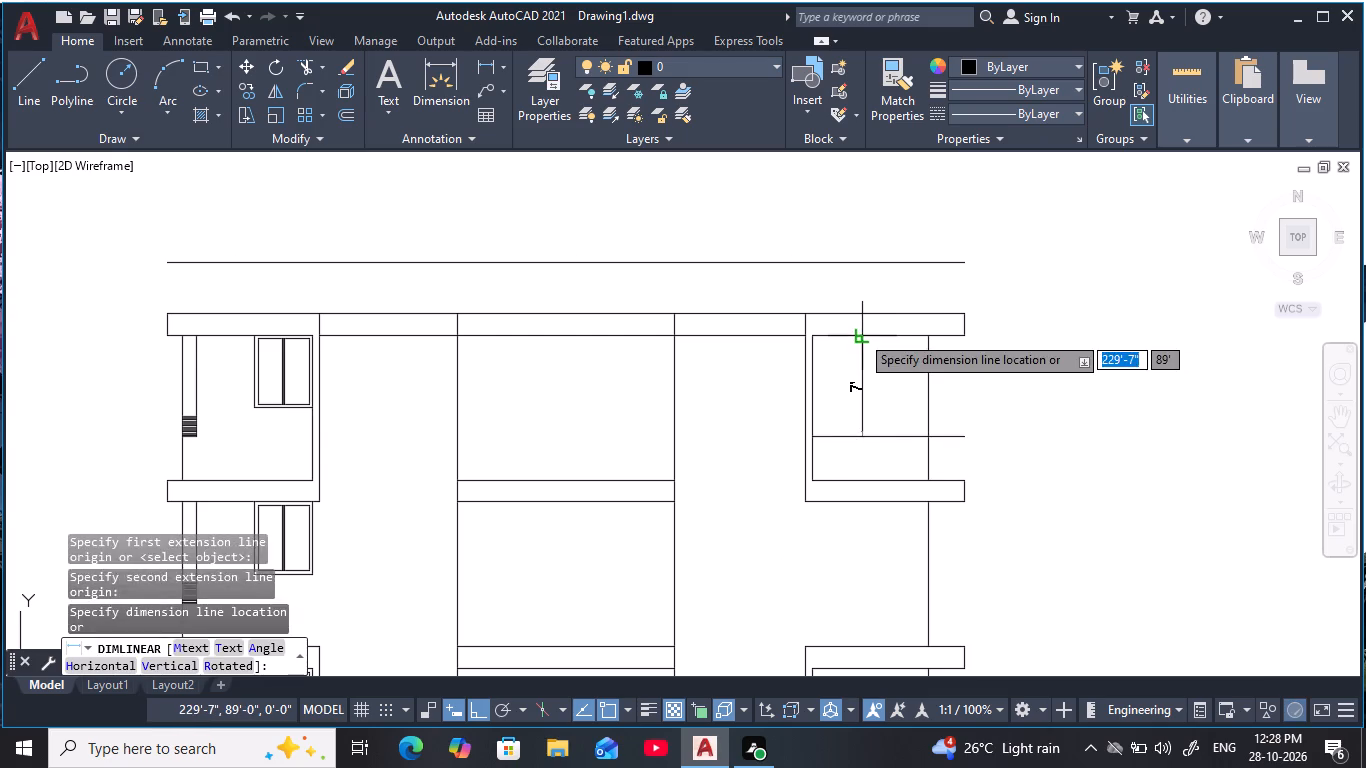
{"action": "key", "text": "Escape"}
{"action": "key", "text": "Escape"}
{"action": "key", "text": "Escape"}
{"action": "key", "text": "Escape"}
{"action": "key", "text": "Escape"}
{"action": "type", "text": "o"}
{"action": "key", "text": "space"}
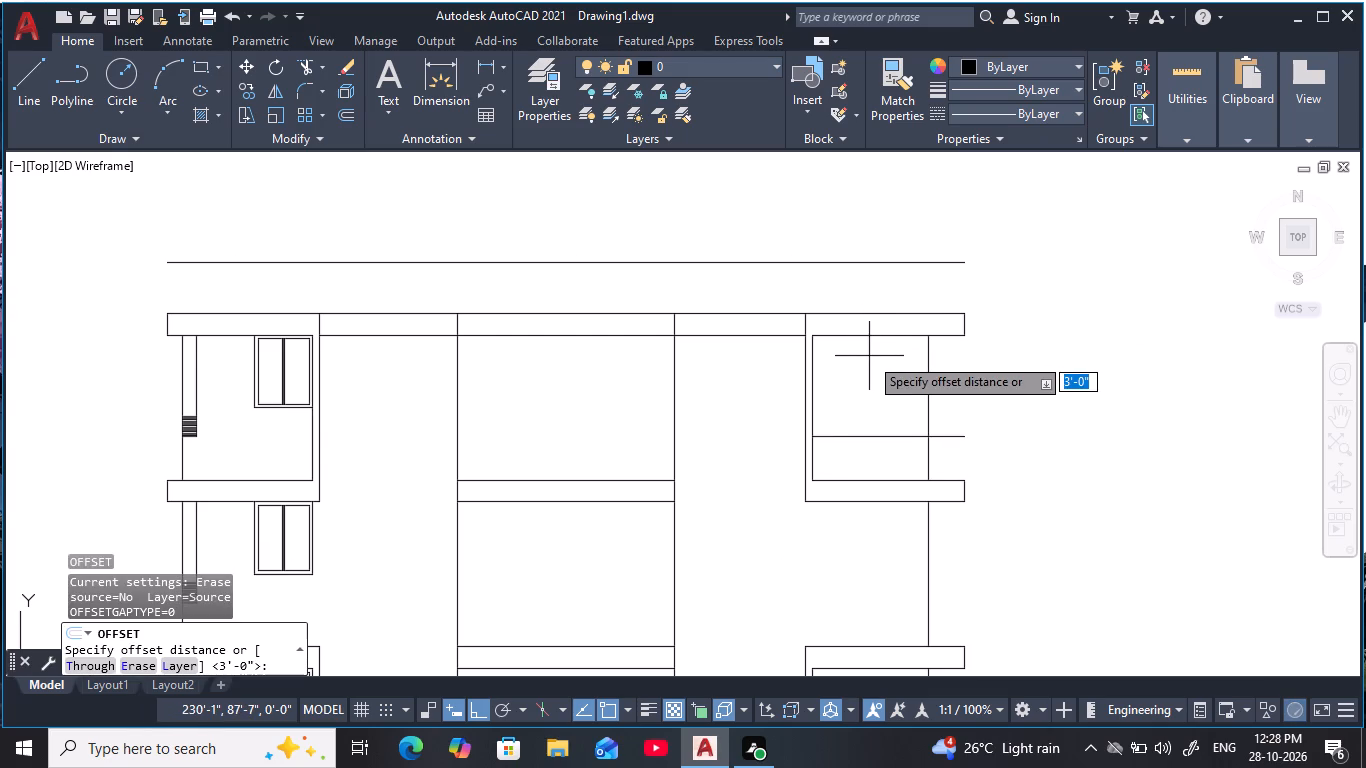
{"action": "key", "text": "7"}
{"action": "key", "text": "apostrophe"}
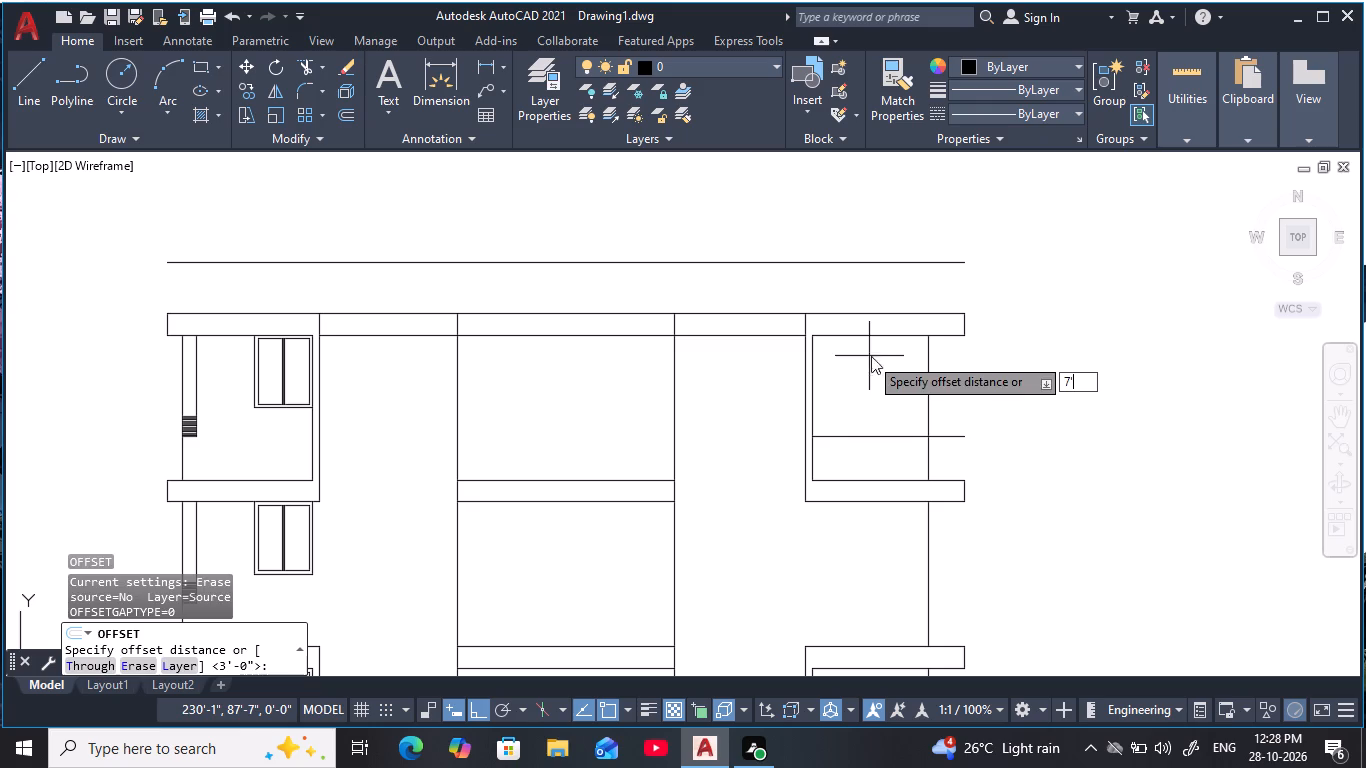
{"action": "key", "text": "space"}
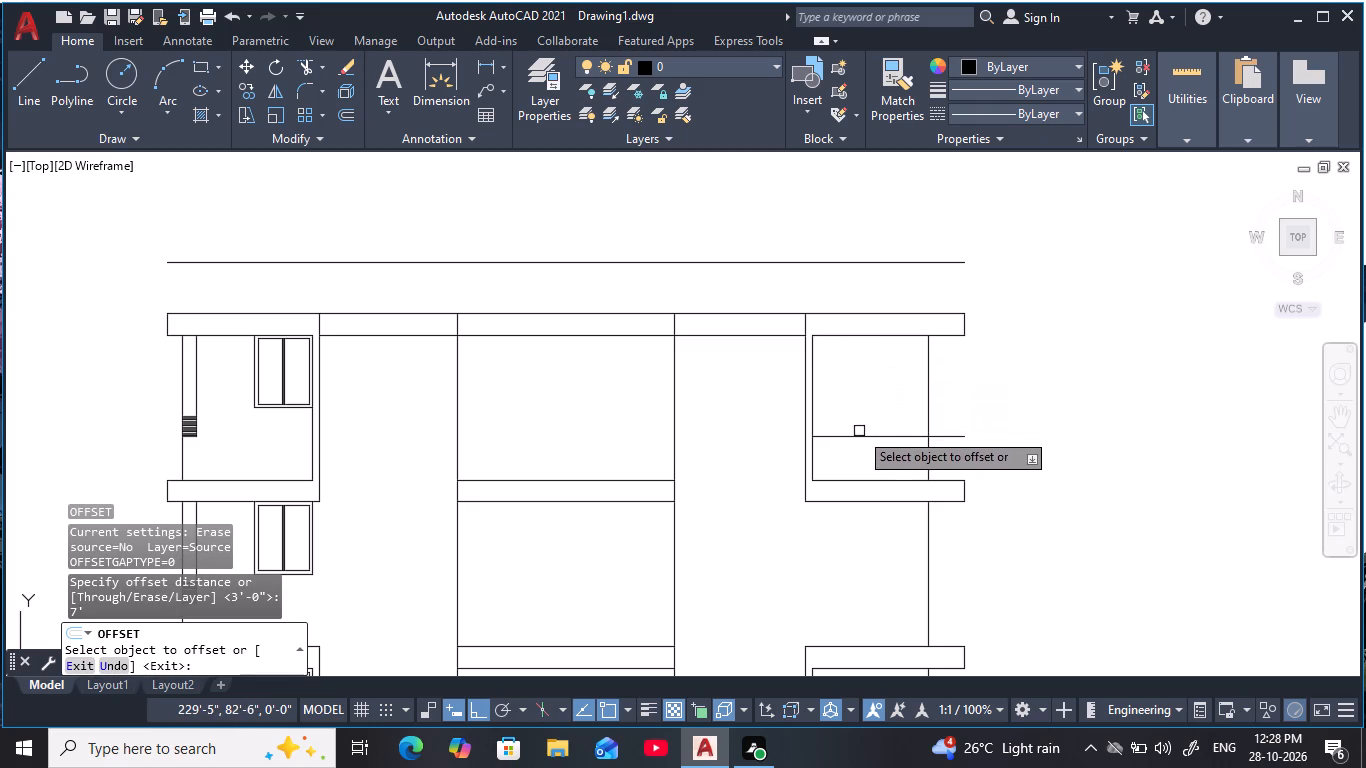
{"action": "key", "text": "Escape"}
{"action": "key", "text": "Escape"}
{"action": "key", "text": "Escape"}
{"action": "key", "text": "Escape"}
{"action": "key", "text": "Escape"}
Offset the inner line of the top-right room's 6" pair 4' to the right into the room.
{"action": "key", "text": "o"}
{"action": "key", "text": "space"}
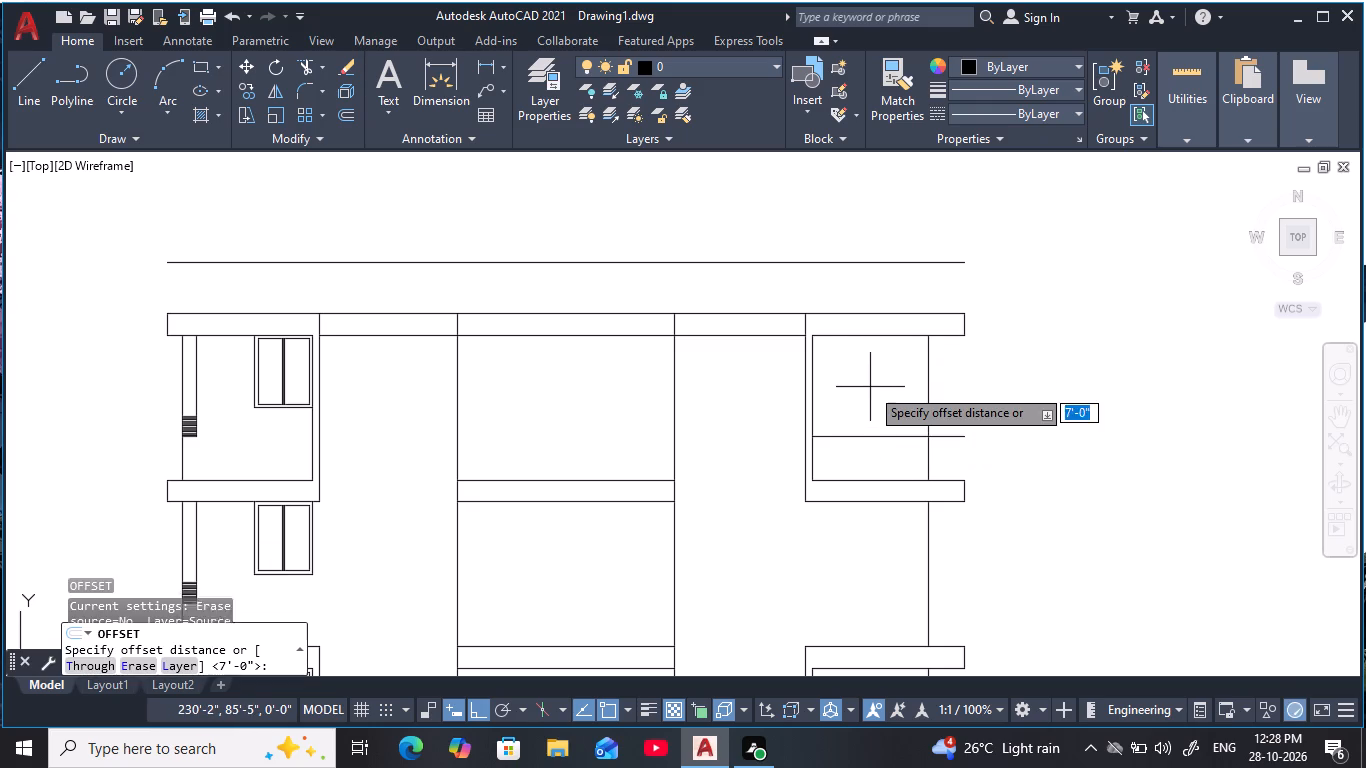
{"action": "type", "text": "4"}
{"action": "key", "text": "apostrophe"}
{"action": "key", "text": "space"}
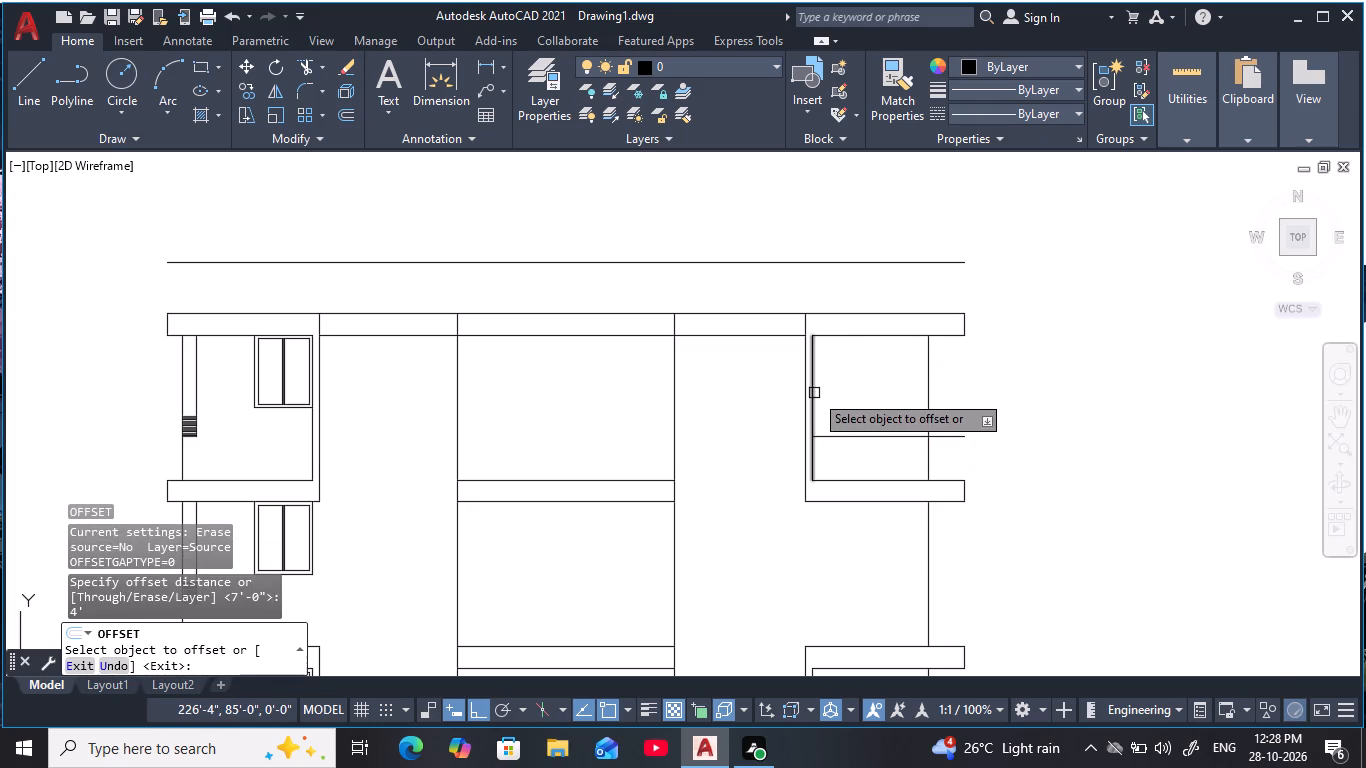
{"action": "left_click", "coordinate": [814, 393]}
{"action": "left_click", "coordinate": [909, 381]}
{"action": "key", "text": "Escape"}
{"action": "key", "text": "Escape"}
{"action": "key", "text": "Escape"}
{"action": "key", "text": "Escape"}
{"action": "middle_click_drag", "start_coordinate": [909, 381], "coordinate": [904, 395]}
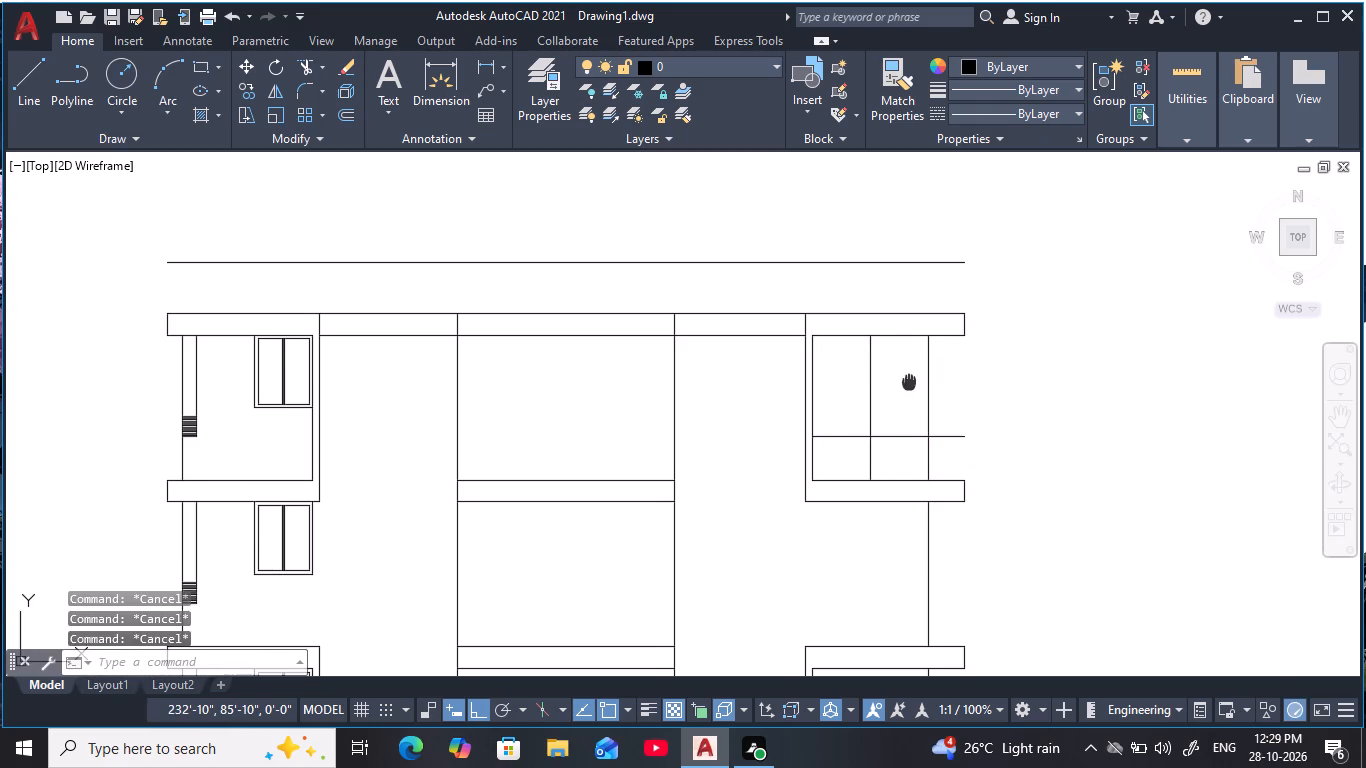
{"action": "middle_click_drag", "start_coordinate": [904, 395], "coordinate": [901, 400]}
{"action": "key", "text": "Escape"}
{"action": "key", "text": "Escape"}
{"action": "key", "text": "Escape"}
Offset the four sides of the 4'-wide window opening in the top-right room 3" inward.
{"action": "key", "text": "o"}
{"action": "key", "text": "space"}
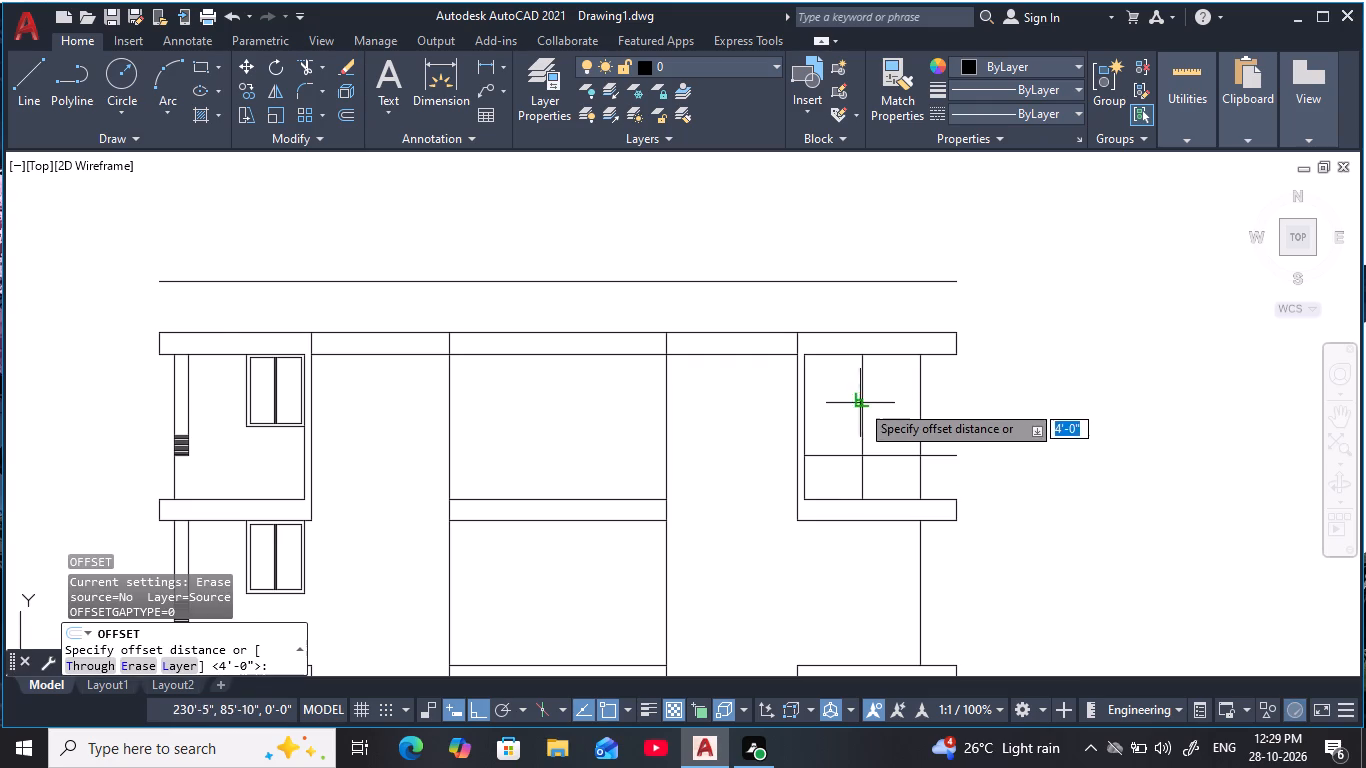
{"action": "scroll", "coordinate": [831, 399], "scroll_direction": "up", "scroll_amount": 1}
{"action": "middle_click_drag", "start_coordinate": [831, 396], "coordinate": [795, 389]}
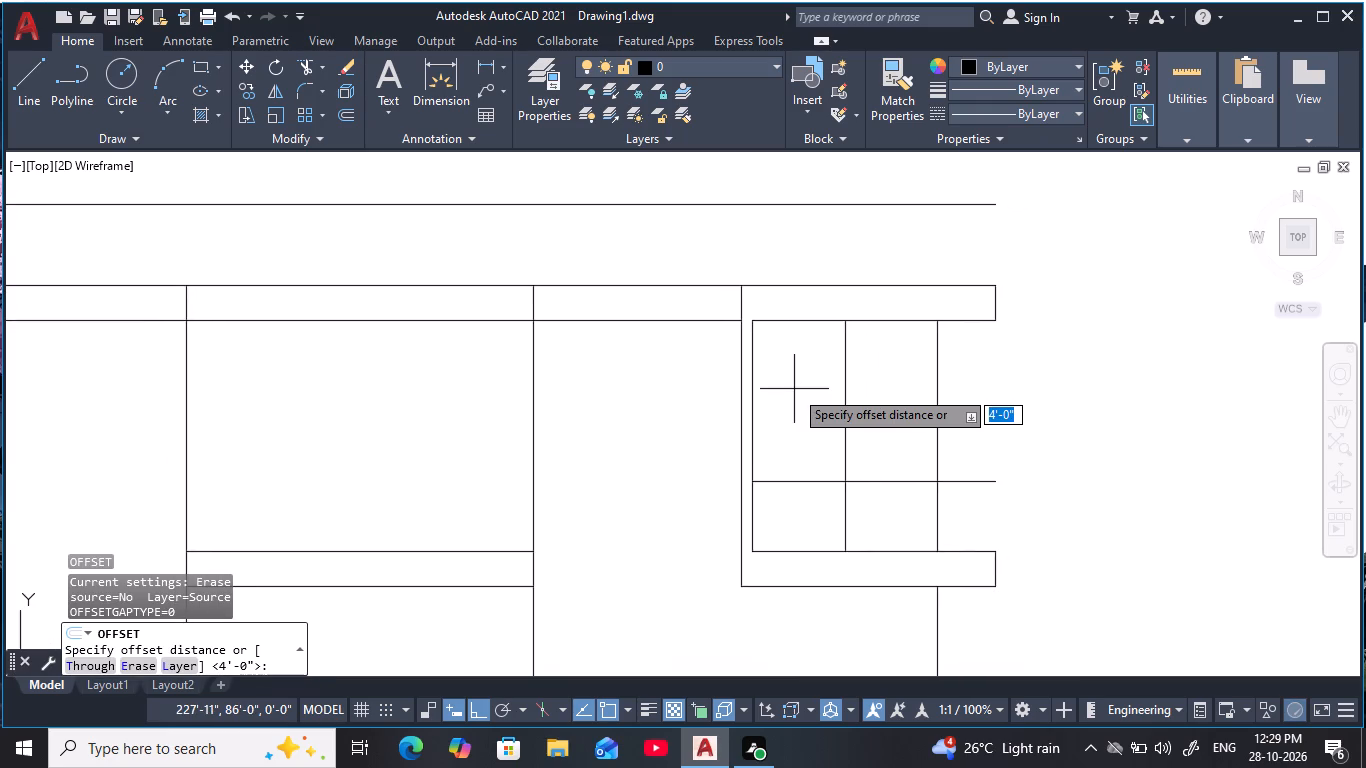
{"action": "type", "text": "3"}
{"action": "key", "text": "space"}
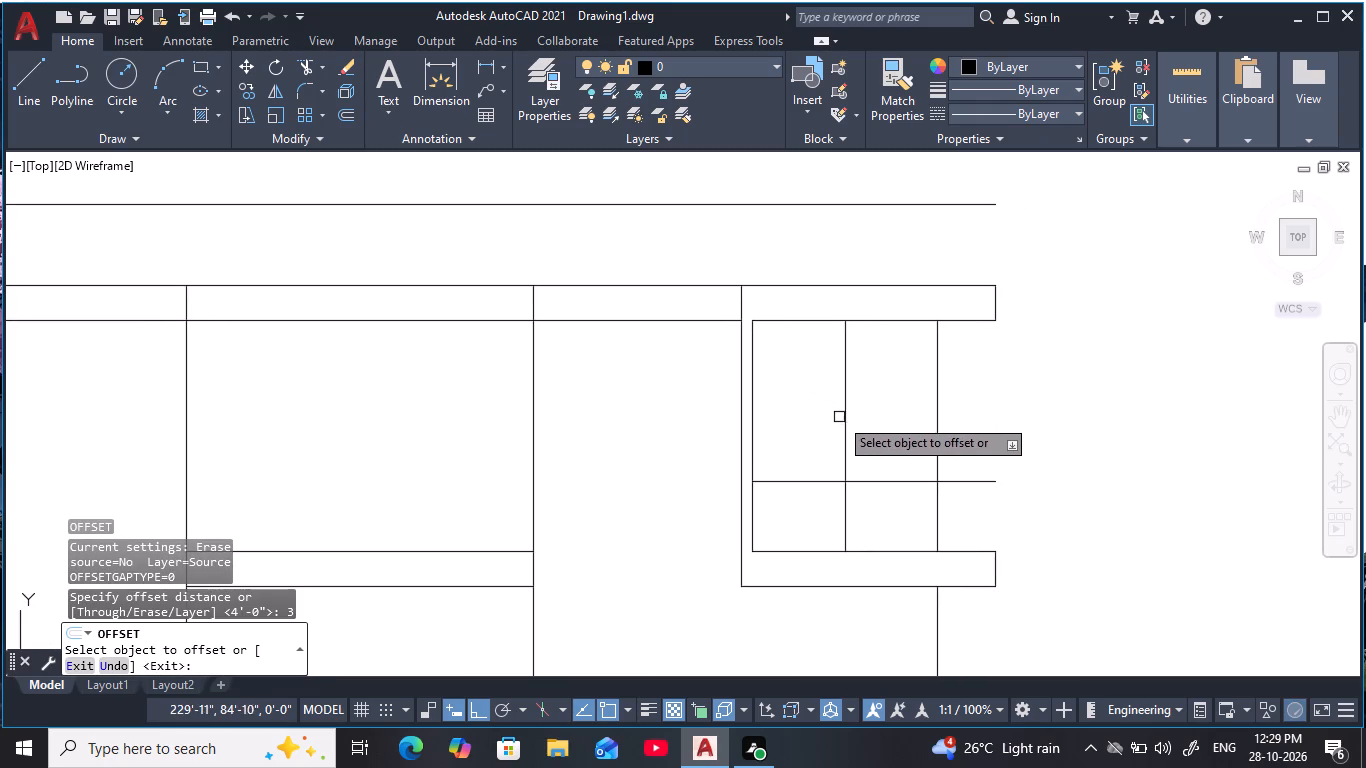
{"action": "left_click", "coordinate": [844, 421]}
{"action": "left_click", "coordinate": [812, 432]}
{"action": "left_click", "coordinate": [798, 479]}
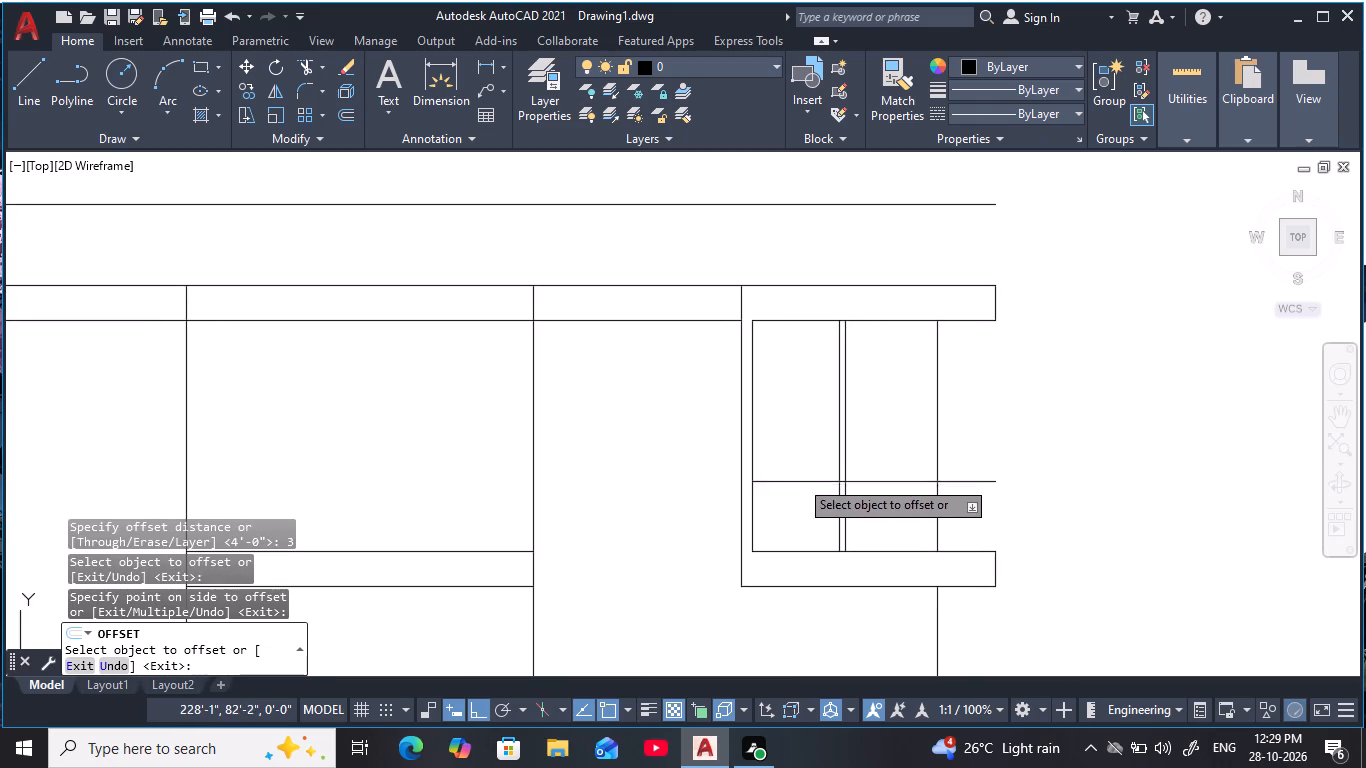
{"action": "left_click", "coordinate": [799, 437]}
{"action": "left_click", "coordinate": [813, 320]}
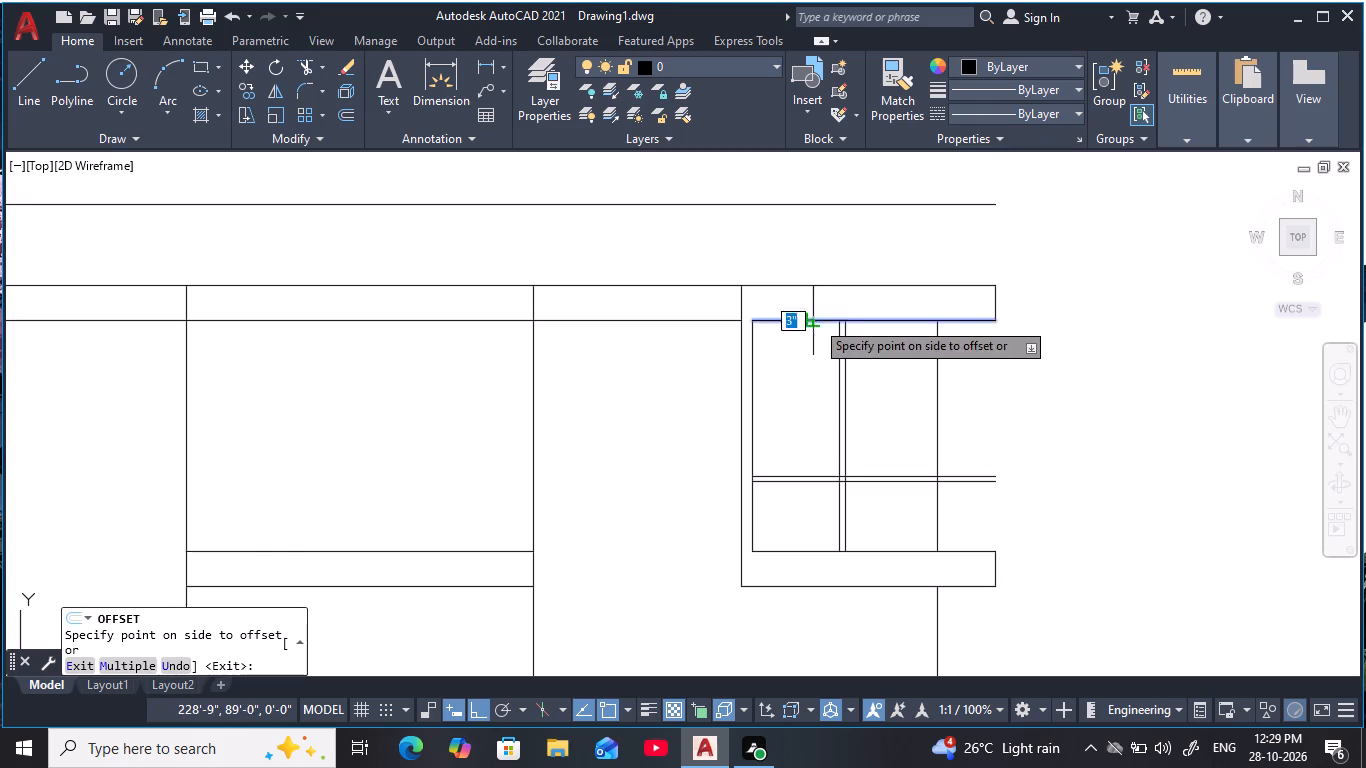
{"action": "left_click", "coordinate": [821, 411]}
{"action": "left_click", "coordinate": [758, 399]}
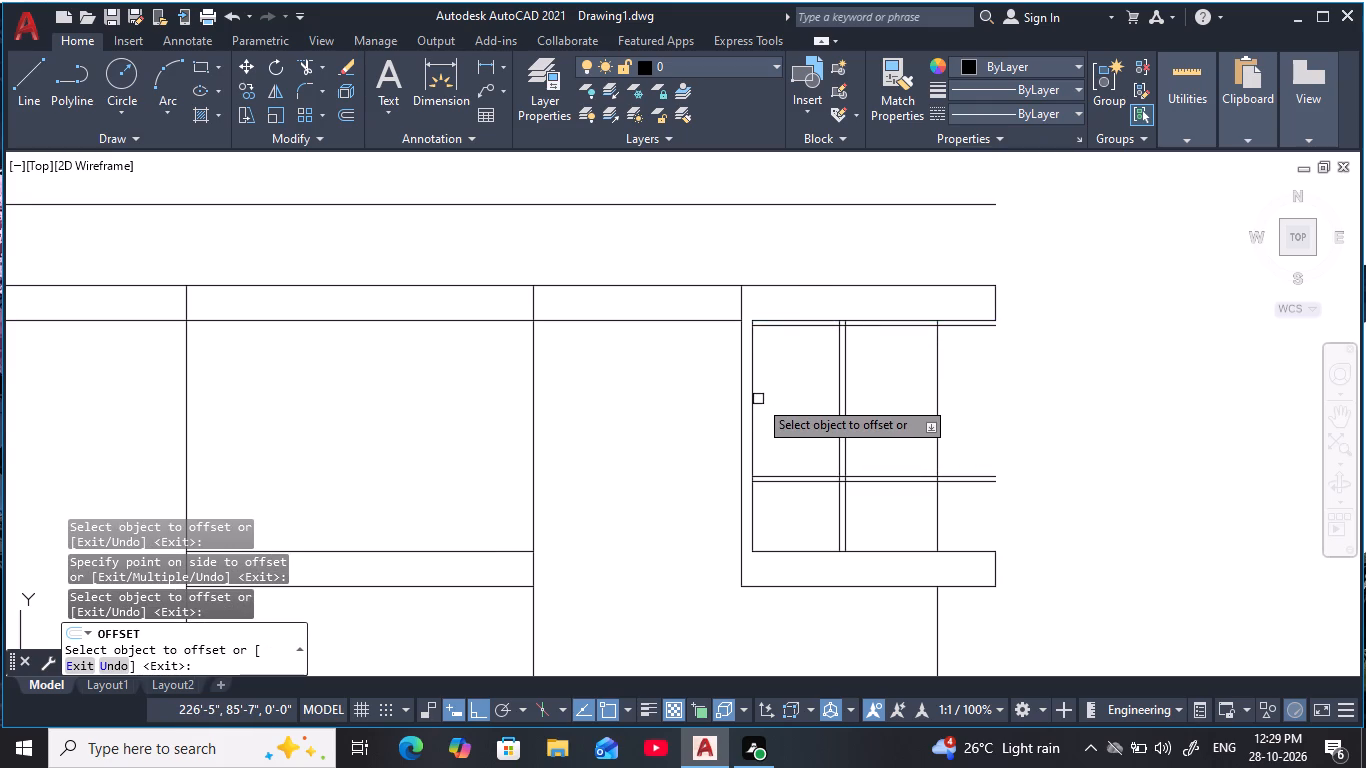
{"action": "left_click", "coordinate": [758, 401]}
{"action": "left_click", "coordinate": [755, 406]}
{"action": "left_click", "coordinate": [808, 414]}
{"action": "key", "text": "Escape"}
{"action": "key", "text": "Escape"}
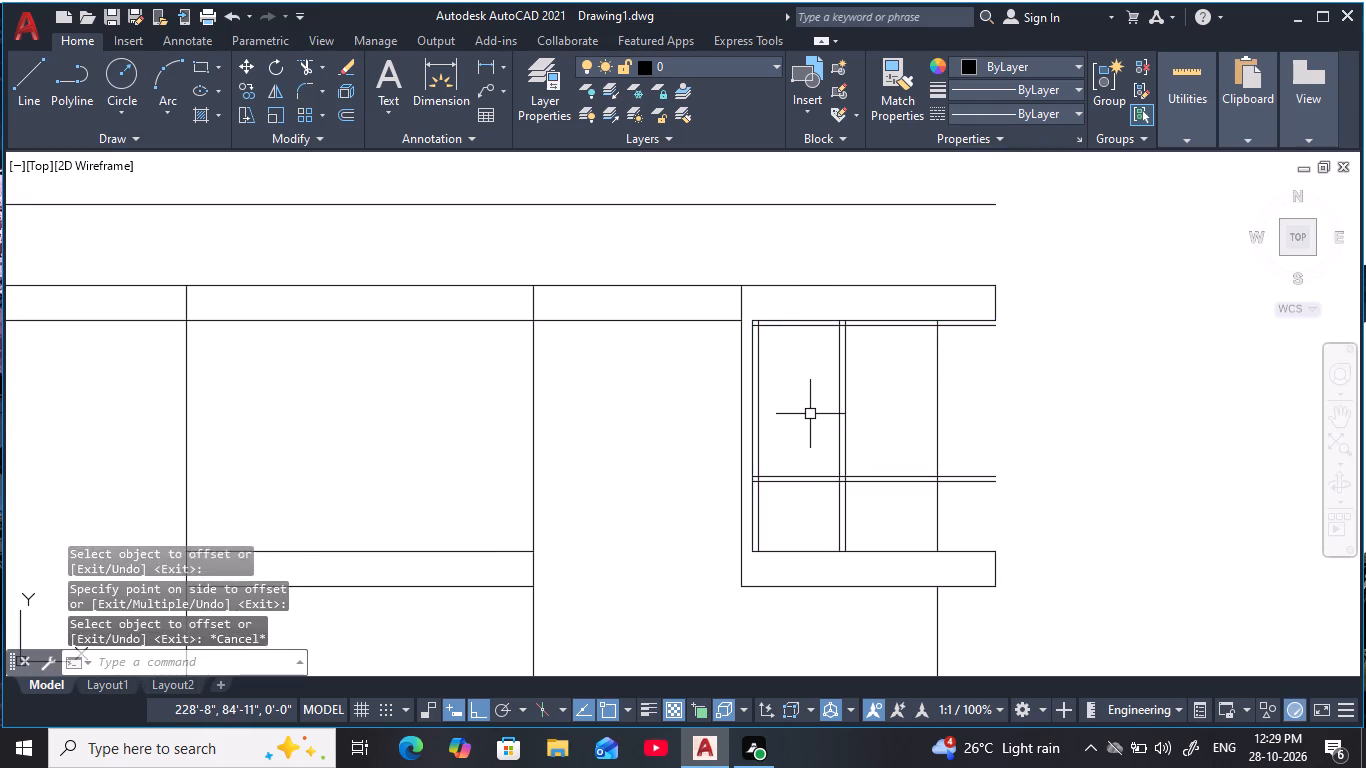
{"action": "key", "text": "Escape"}
{"action": "key", "text": "Escape"}
{"action": "key", "text": "Escape"}
Trim the window's right-side verticals below the sill and its horizontal lines extending to the right of the frame.
{"action": "type", "text": "tr"}
{"action": "key", "text": "space"}
{"action": "scroll", "coordinate": [853, 444], "scroll_direction": "up", "scroll_amount": 1}
{"action": "left_click_drag", "start_coordinate": [898, 469], "coordinate": [794, 571]}
{"action": "middle_click_drag", "start_coordinate": [808, 428], "coordinate": [822, 468]}
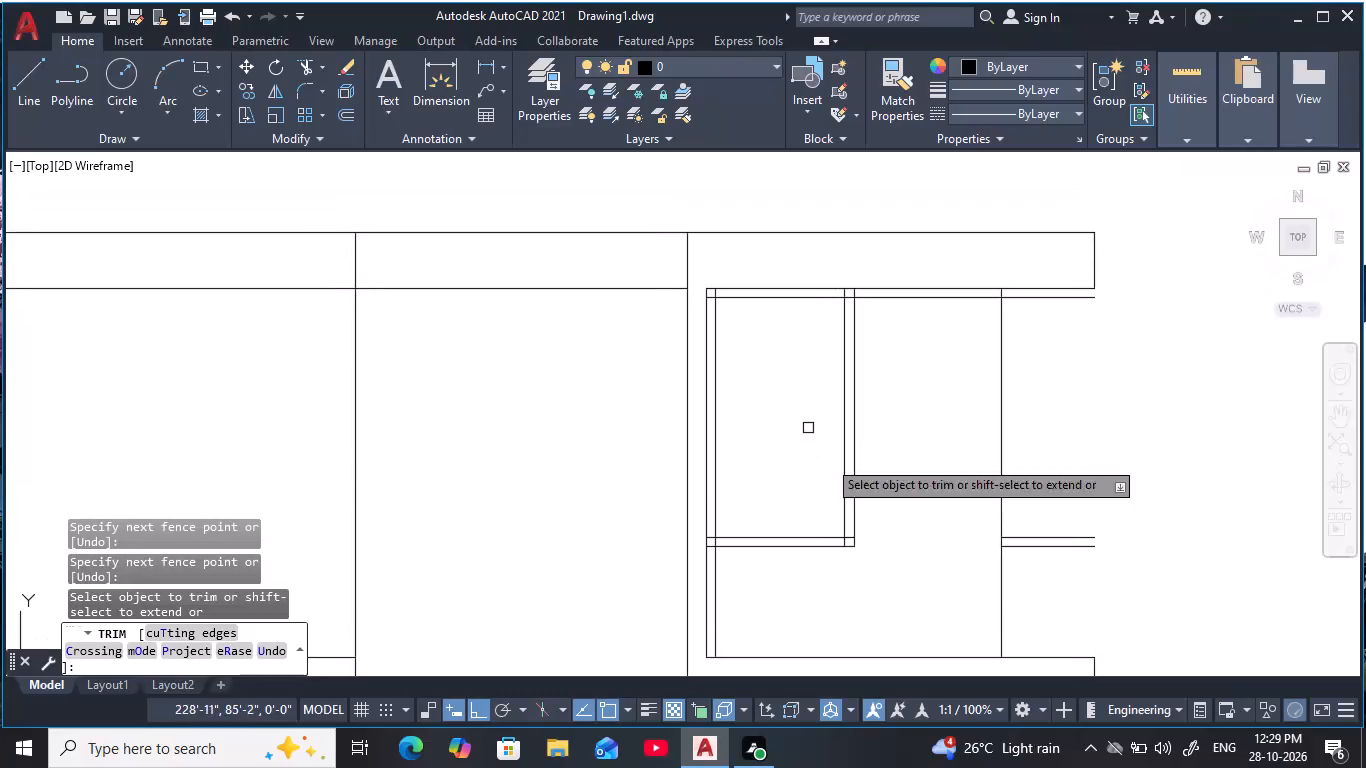
{"action": "left_click", "coordinate": [917, 298]}
{"action": "left_click", "coordinate": [1045, 296]}
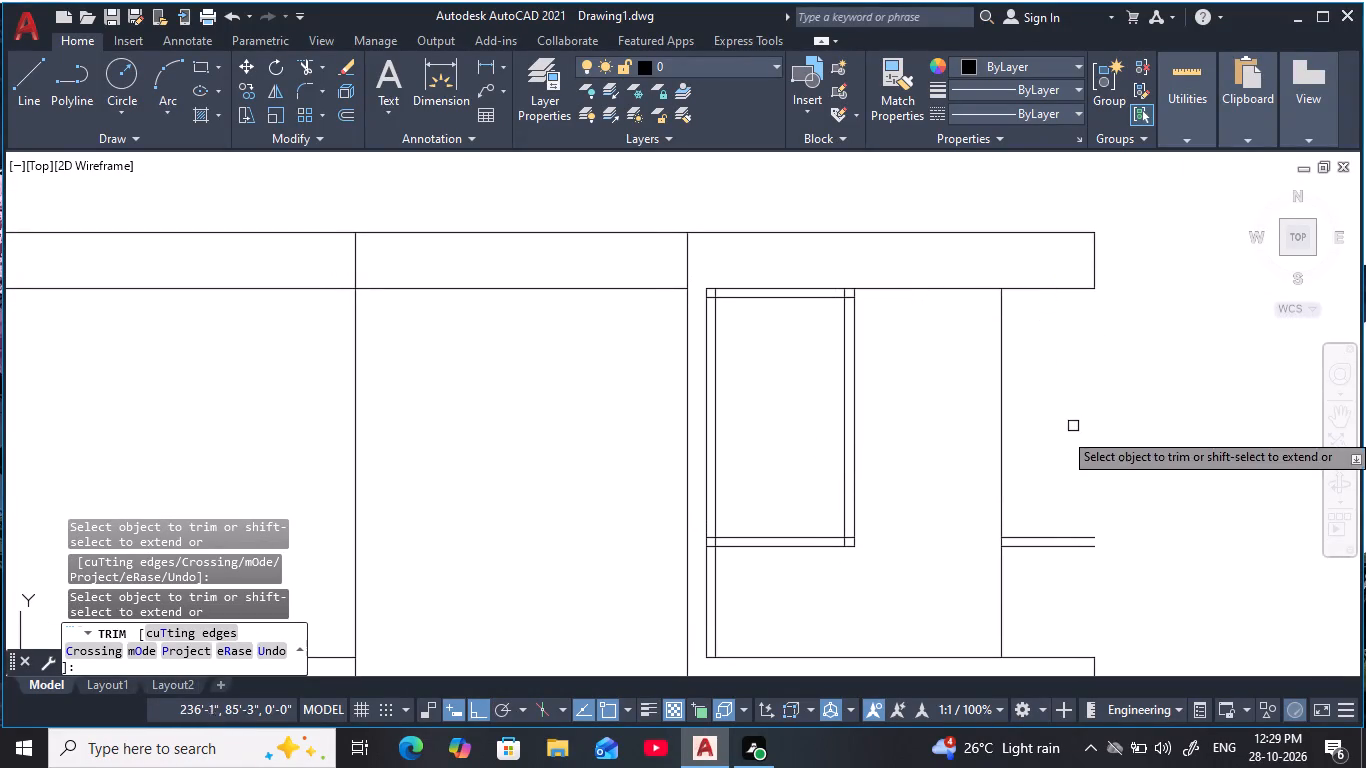
{"action": "double_click", "coordinate": [1046, 543]}
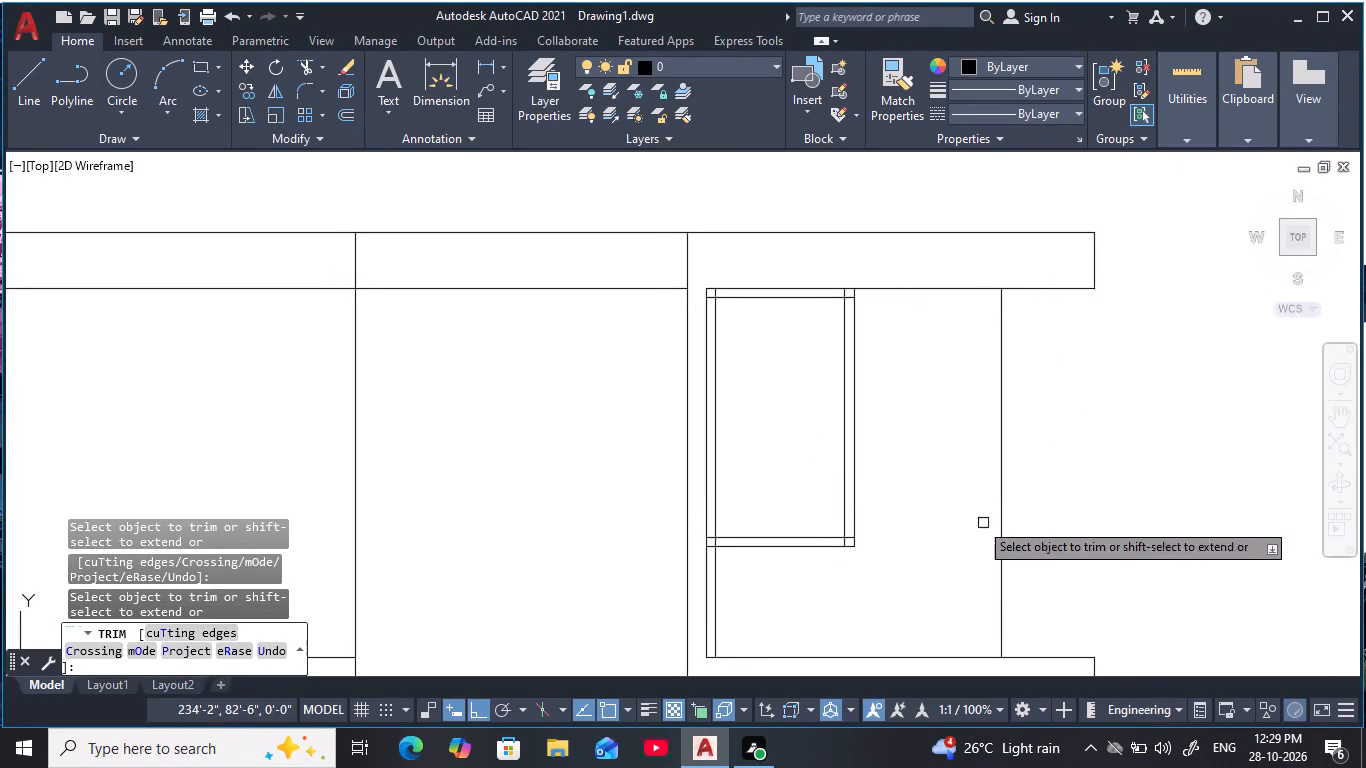
Trim the overlapping line ends at all four corners of the window's inner frame.
{"action": "middle_click_drag", "start_coordinate": [894, 447], "coordinate": [919, 463]}
{"action": "scroll", "coordinate": [732, 311], "scroll_direction": "up", "scroll_amount": 3}
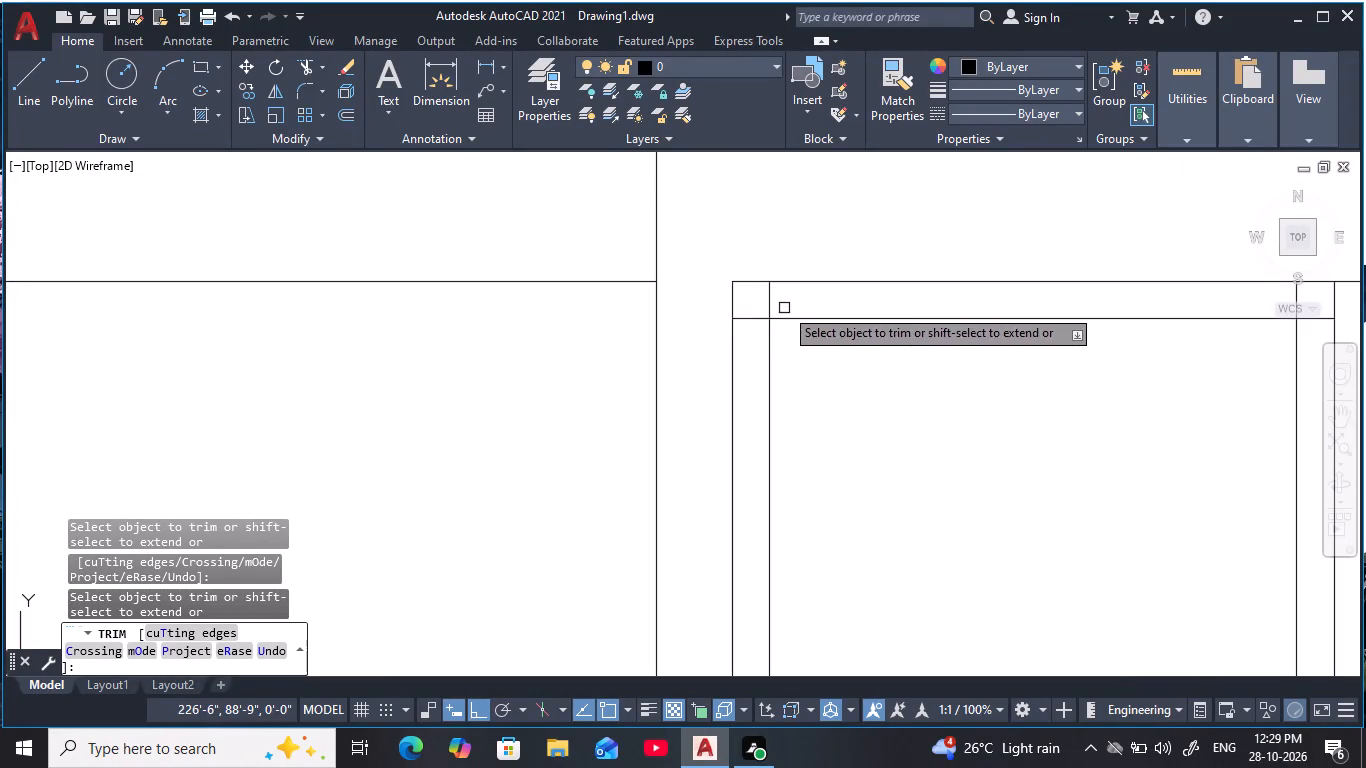
{"action": "left_click_drag", "start_coordinate": [787, 303], "coordinate": [747, 330]}
{"action": "middle_click_drag", "start_coordinate": [1060, 387], "coordinate": [806, 388]}
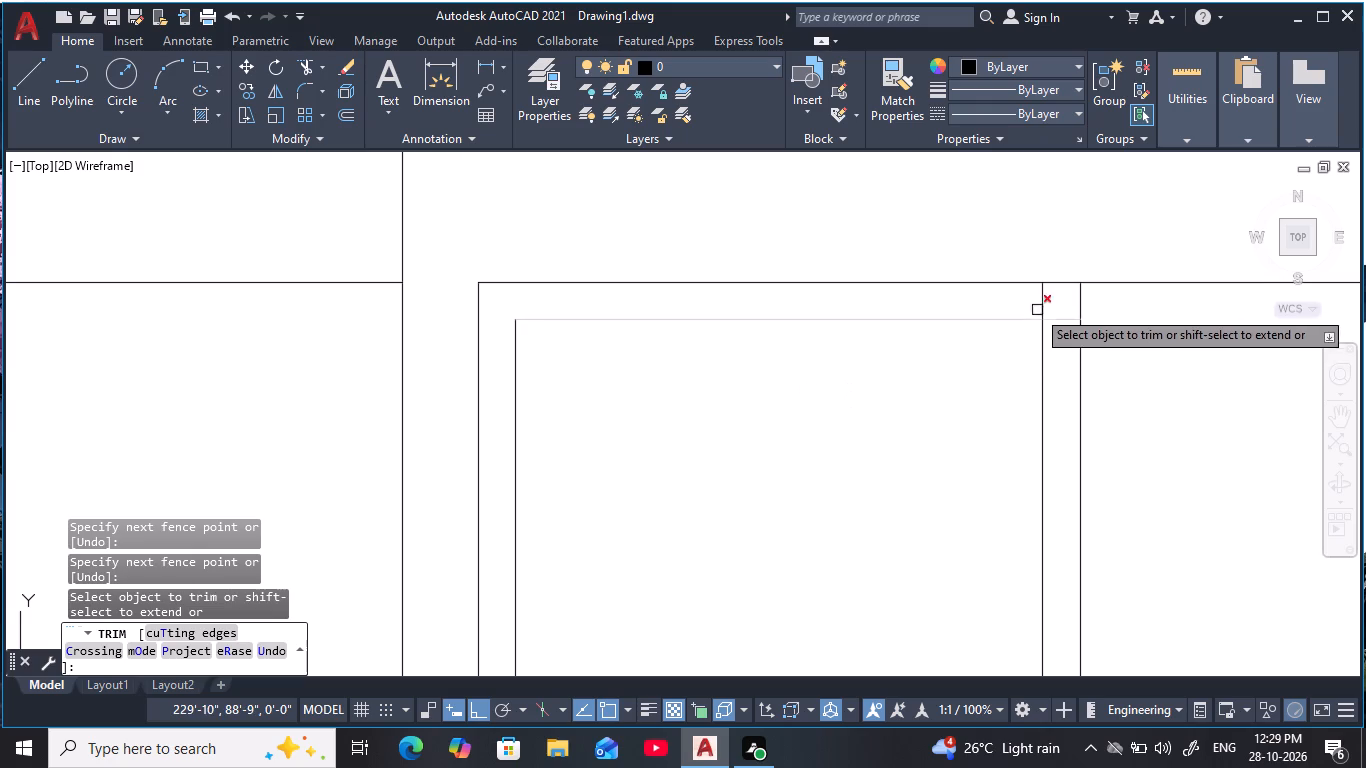
{"action": "left_click_drag", "start_coordinate": [1024, 300], "coordinate": [1066, 333]}
{"action": "scroll", "coordinate": [887, 446], "scroll_direction": "down", "scroll_amount": 2}
{"action": "middle_click_drag", "start_coordinate": [880, 453], "coordinate": [971, 215]}
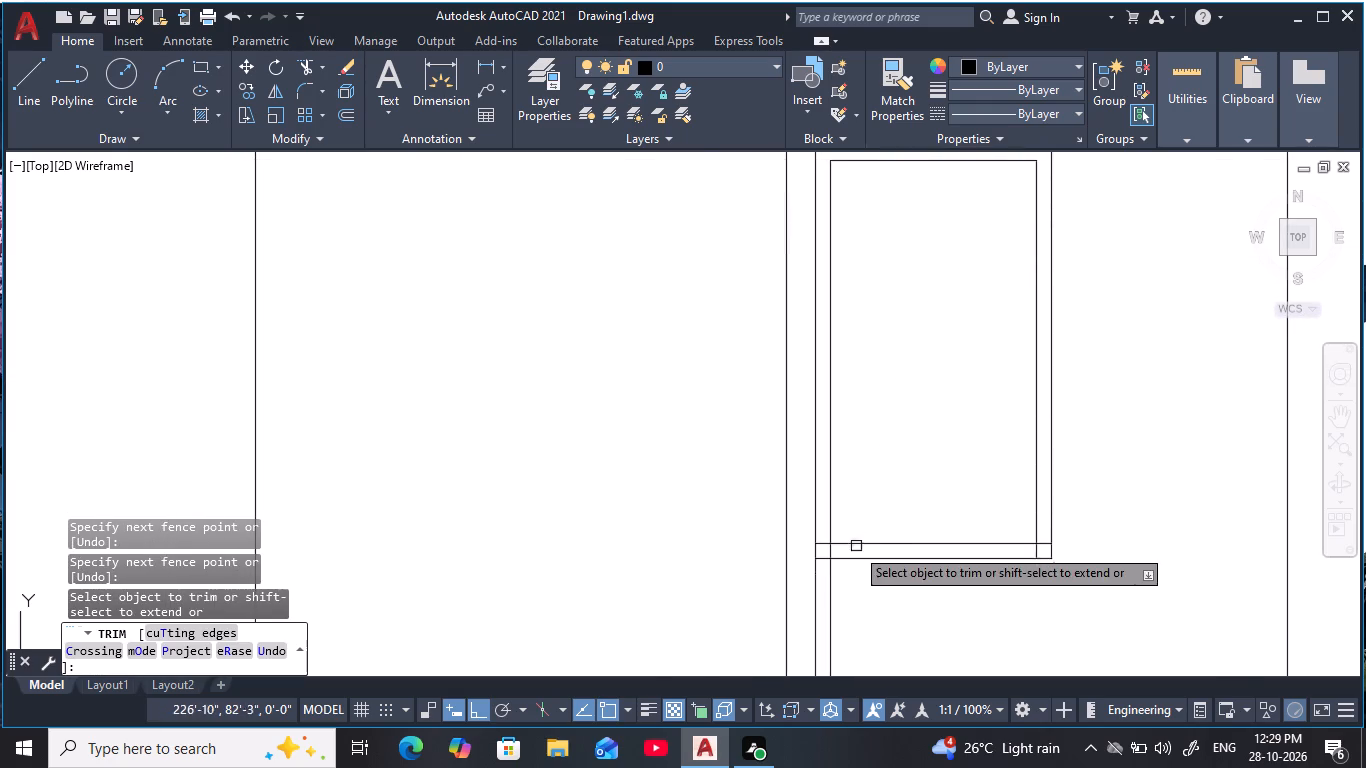
{"action": "scroll", "coordinate": [840, 565], "scroll_direction": "up", "scroll_amount": 2}
{"action": "left_click_drag", "start_coordinate": [825, 532], "coordinate": [807, 504]}
{"action": "middle_click_drag", "start_coordinate": [976, 454], "coordinate": [764, 467]}
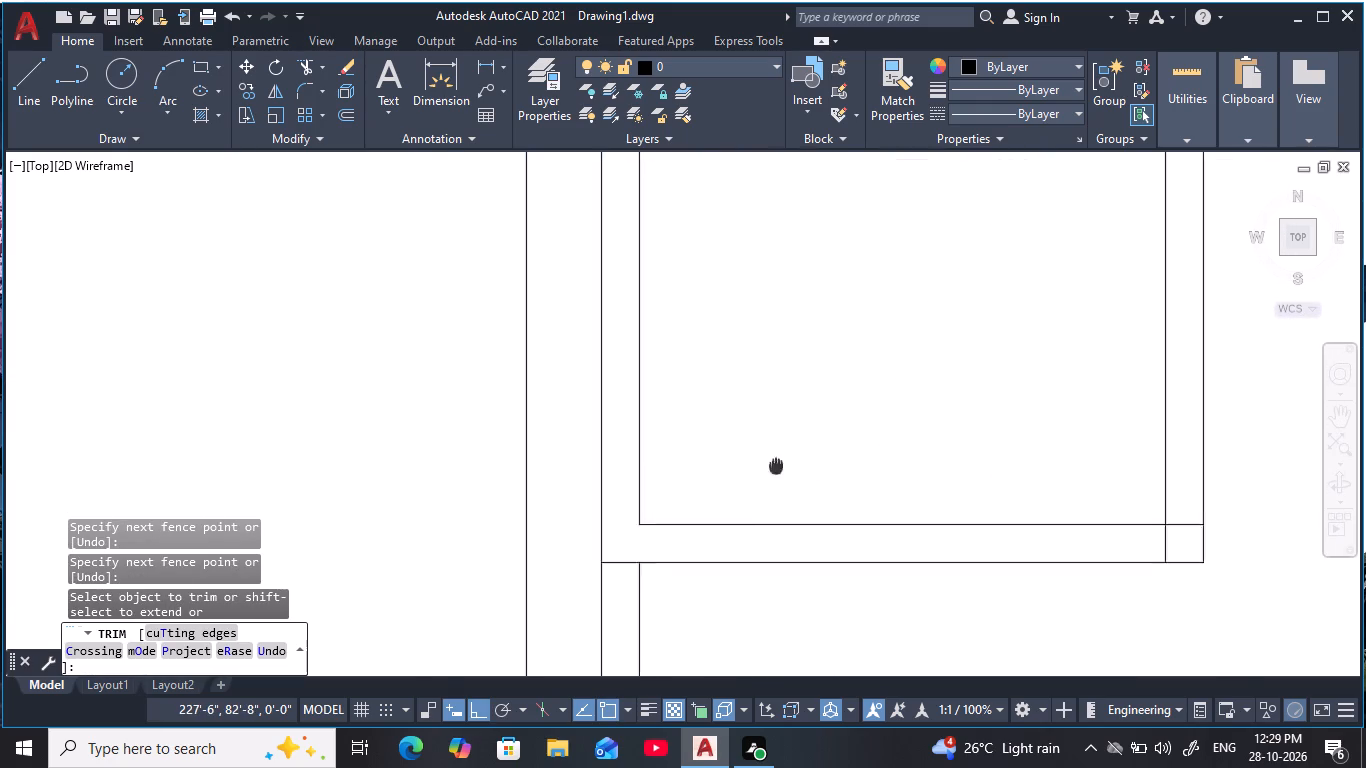
{"action": "middle_click_drag", "start_coordinate": [764, 467], "coordinate": [631, 444]}
{"action": "left_click_drag", "start_coordinate": [1023, 498], "coordinate": [986, 526]}
{"action": "scroll", "coordinate": [882, 524], "scroll_direction": "down", "scroll_amount": 1}
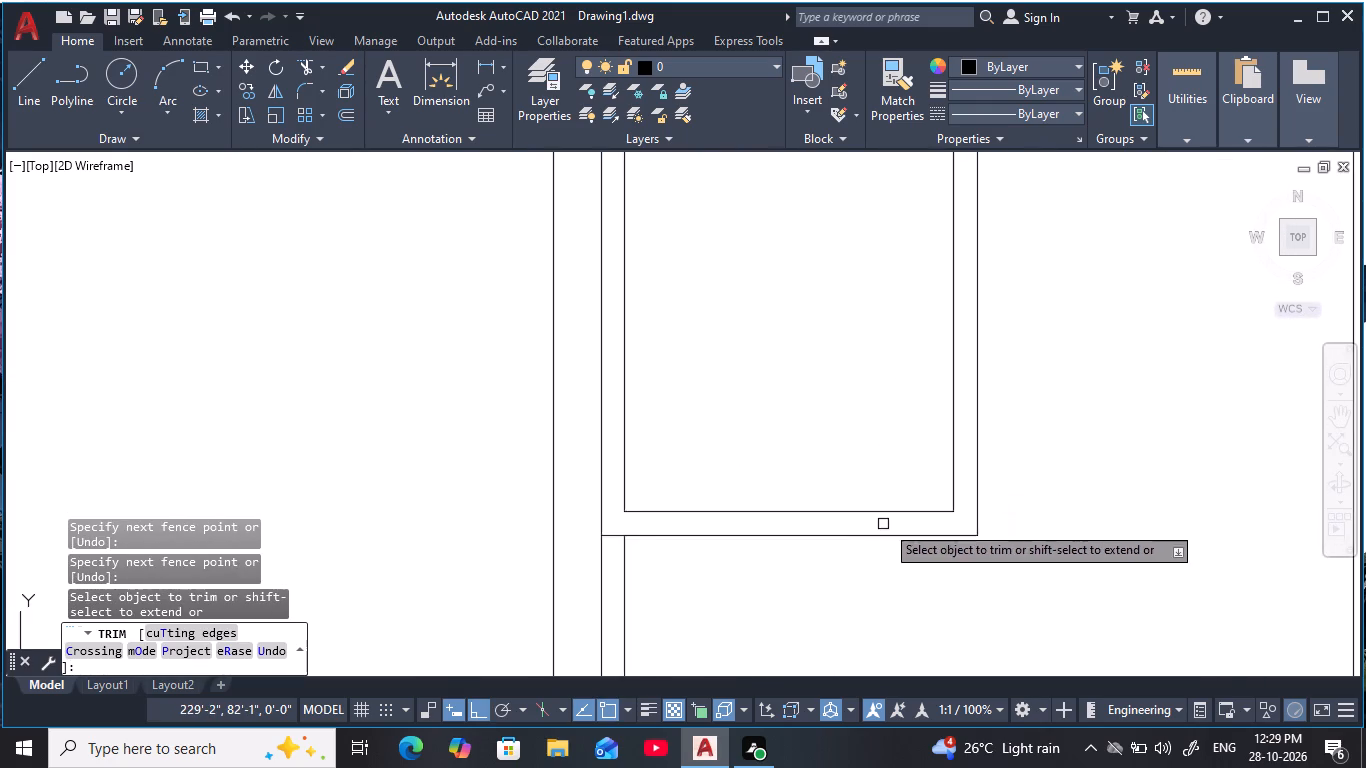
Trim the leftover inner-frame vertical line below the window's lower left corner and end trimming.
{"action": "middle_click_drag", "start_coordinate": [940, 494], "coordinate": [1129, 347]}
{"action": "scroll", "coordinate": [885, 498], "scroll_direction": "down", "scroll_amount": 1}
{"action": "left_click", "coordinate": [846, 523]}
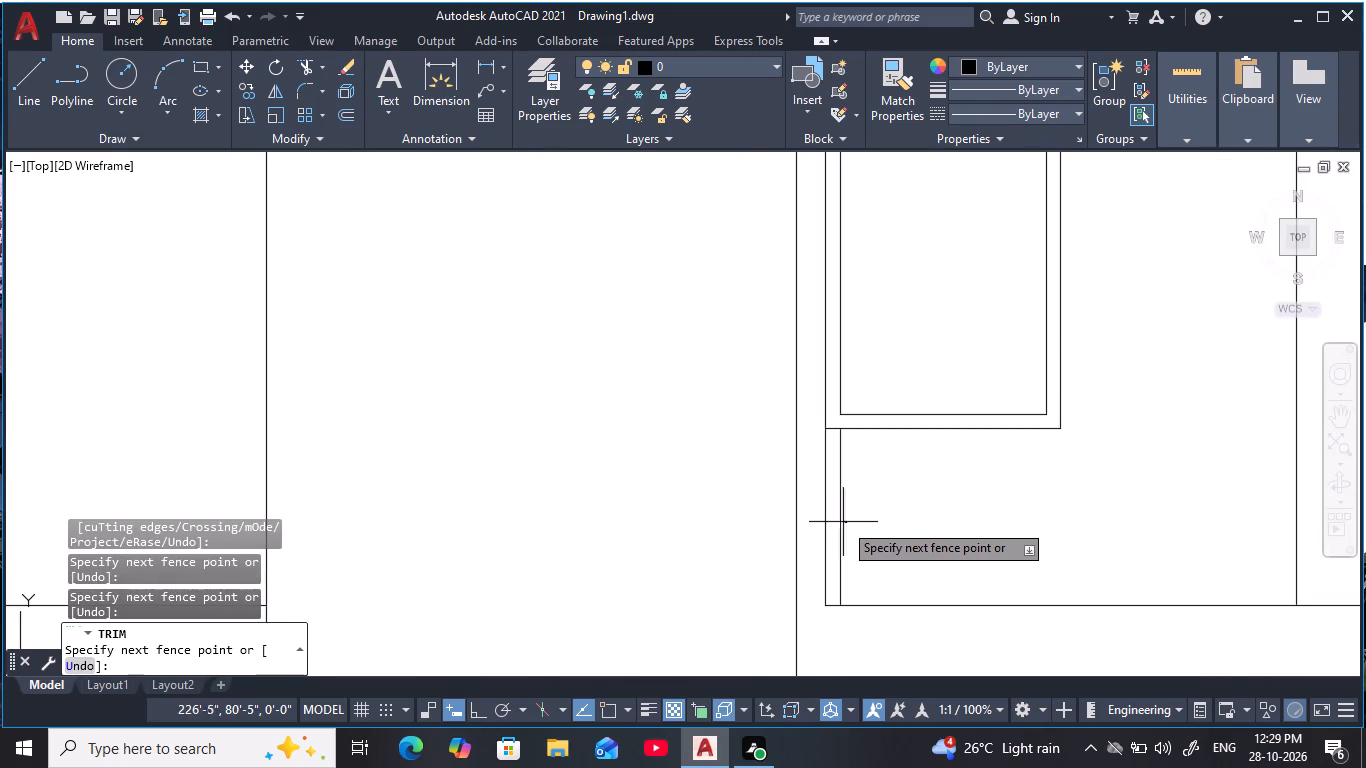
{"action": "left_click", "coordinate": [838, 527]}
{"action": "middle_click_drag", "start_coordinate": [924, 490], "coordinate": [855, 592]}
{"action": "scroll", "coordinate": [877, 513], "scroll_direction": "down", "scroll_amount": 1}
{"action": "middle_click_drag", "start_coordinate": [886, 460], "coordinate": [881, 486]}
{"action": "key", "text": "Escape"}
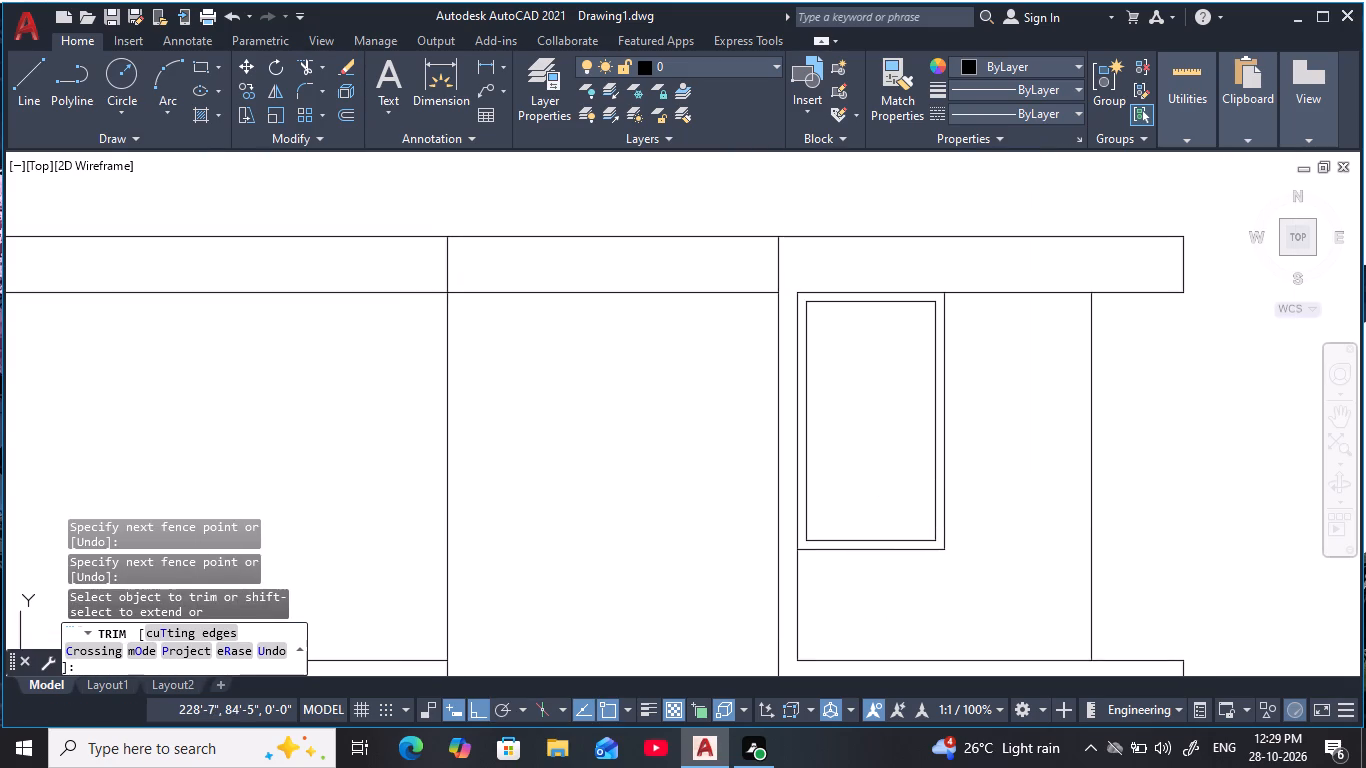
{"action": "key", "text": "Escape"}
{"action": "key", "text": "Escape"}
{"action": "key", "text": "Escape"}
{"action": "key", "text": "Escape"}
Draw a vertical centre line in the window from the inner frame's top midpoint to its bottom edge.
{"action": "key", "text": "l"}
{"action": "key", "text": "space"}
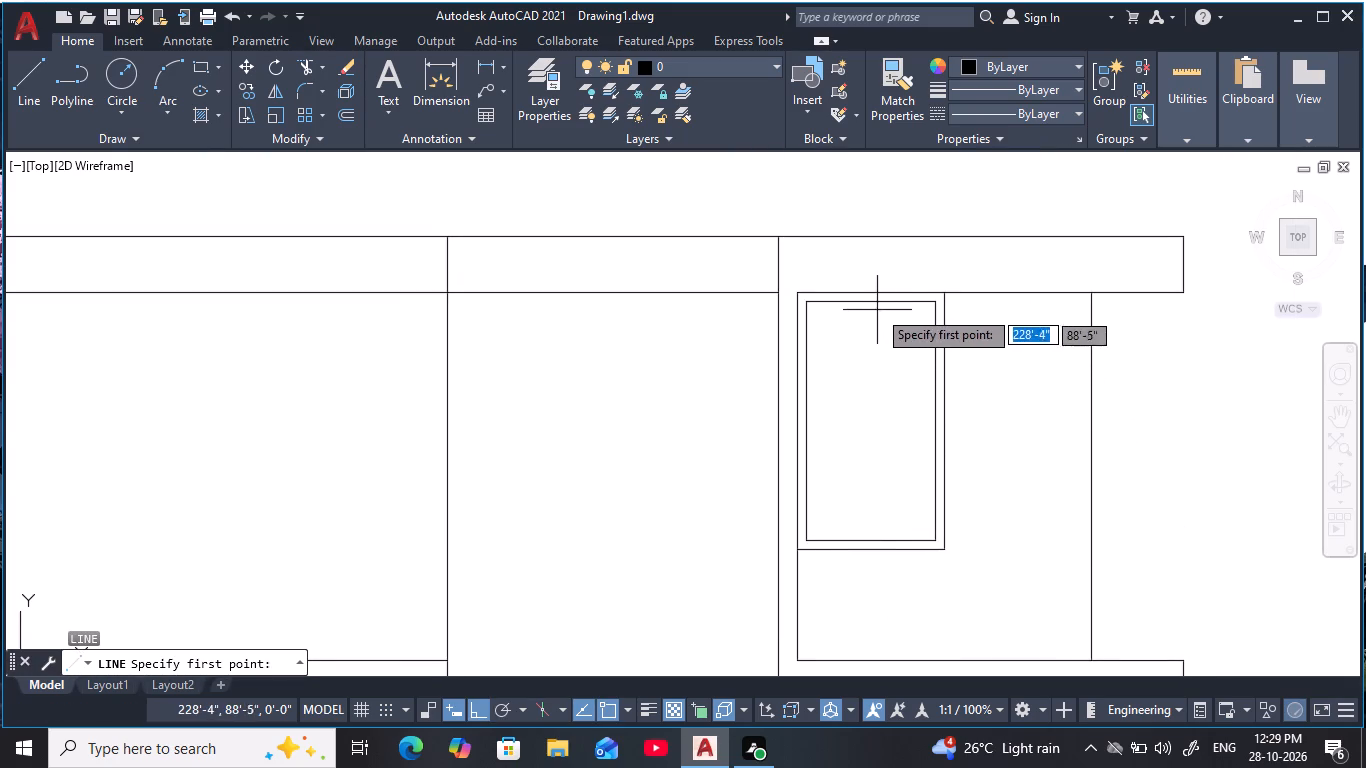
{"action": "left_click", "coordinate": [870, 300]}
{"action": "left_click", "coordinate": [863, 544]}
{"action": "key", "text": "Escape"}
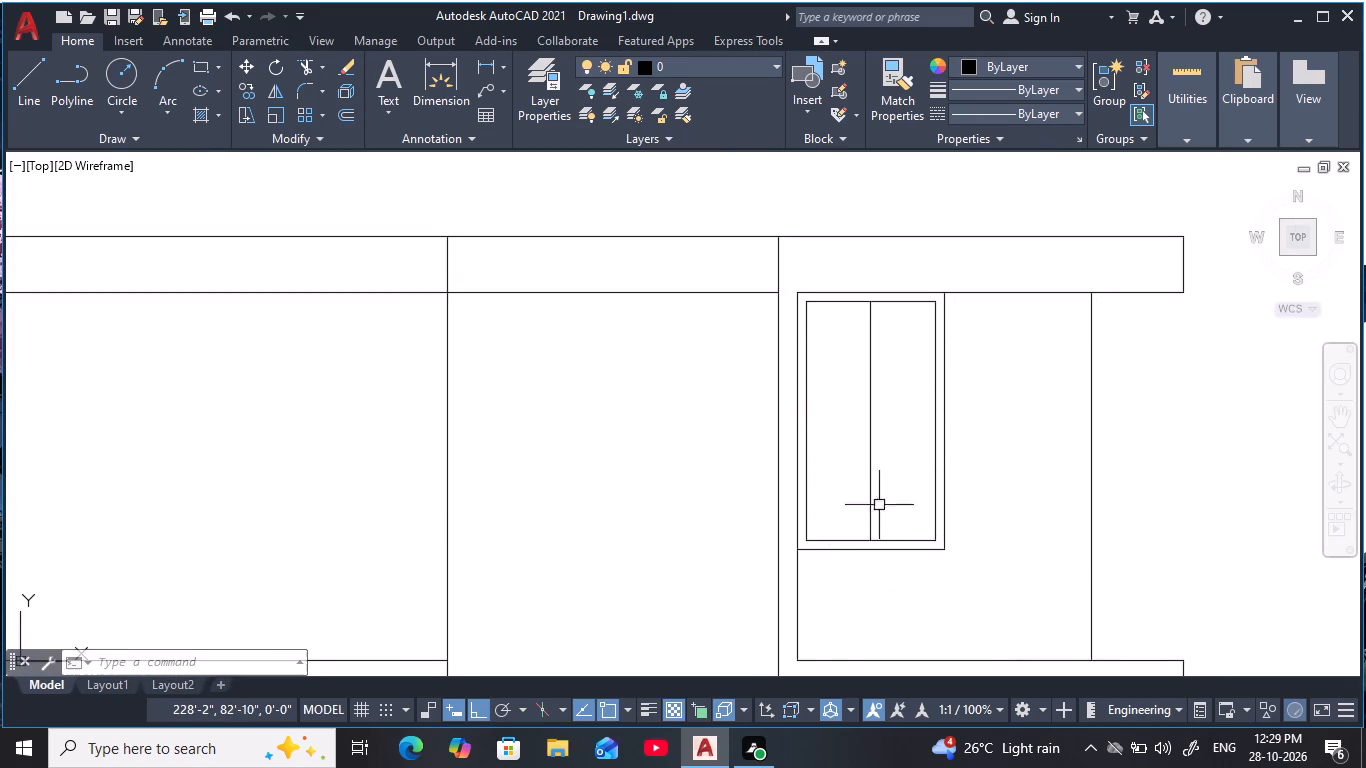
{"action": "key", "text": "Escape"}
{"action": "key", "text": "Escape"}
Offset the window's vertical centre line 1" to both sides.
{"action": "scroll", "coordinate": [892, 455], "scroll_direction": "up", "scroll_amount": 1}
{"action": "middle_click_drag", "start_coordinate": [889, 456], "coordinate": [856, 465]}
{"action": "key", "text": "Escape"}
{"action": "key", "text": "Escape"}
{"action": "key", "text": "Escape"}
{"action": "type", "text": "o"}
{"action": "key", "text": "space"}
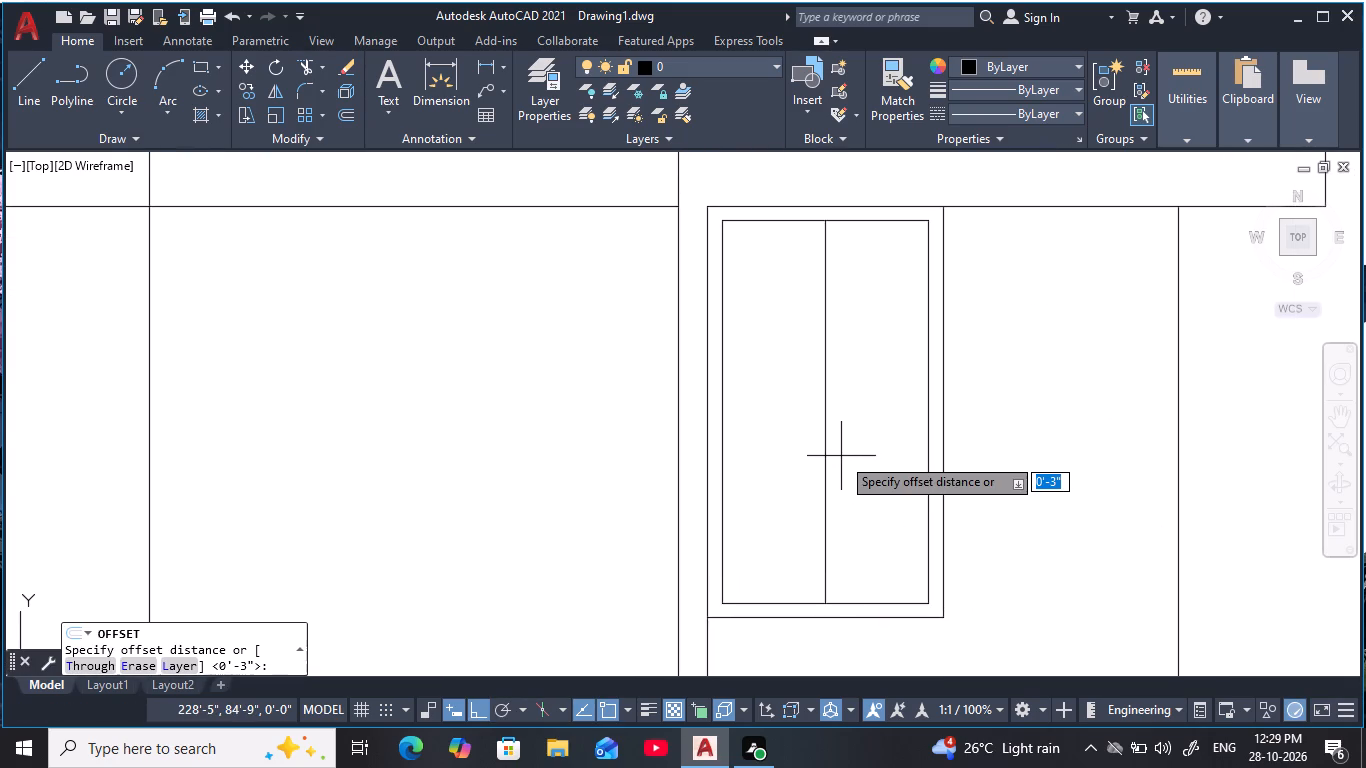
{"action": "type", "text": "1"}
{"action": "key", "text": "space"}
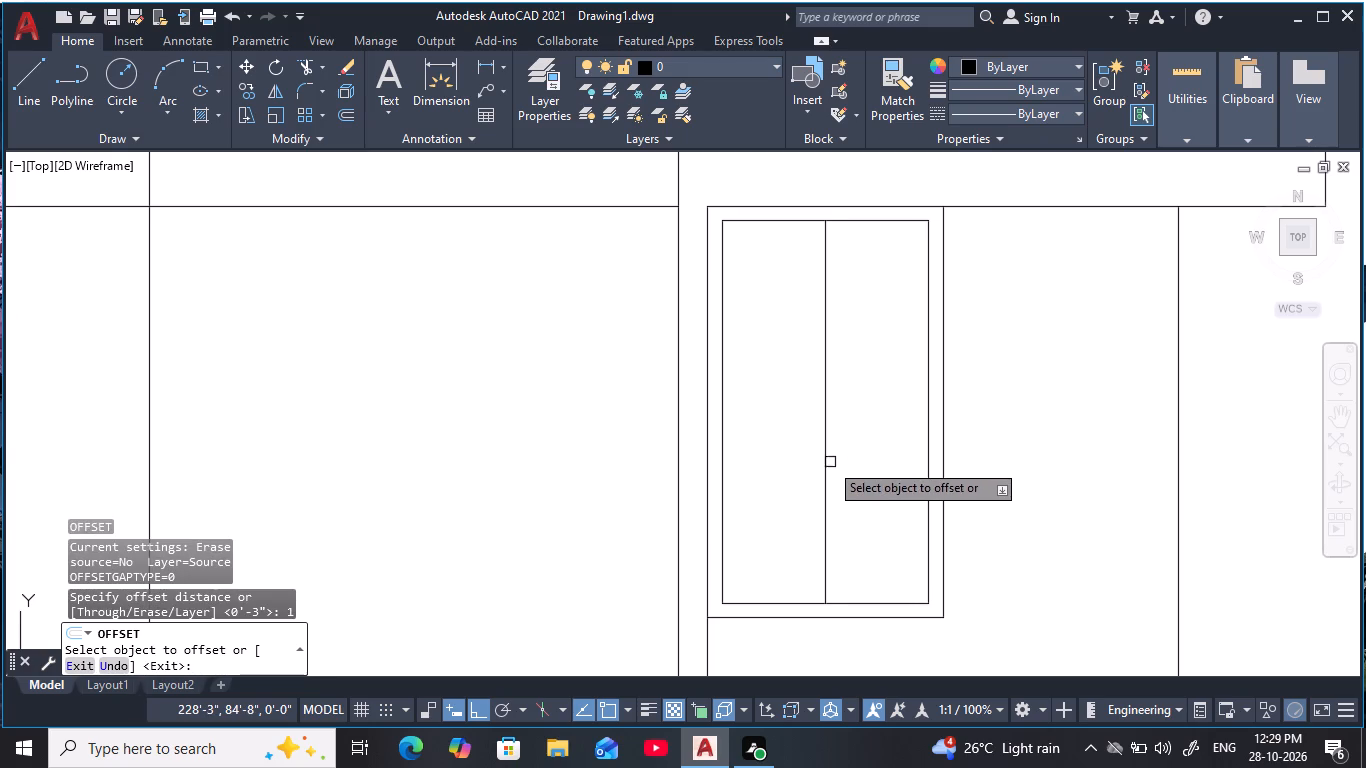
{"action": "left_click", "coordinate": [827, 462]}
{"action": "left_click", "coordinate": [761, 480]}
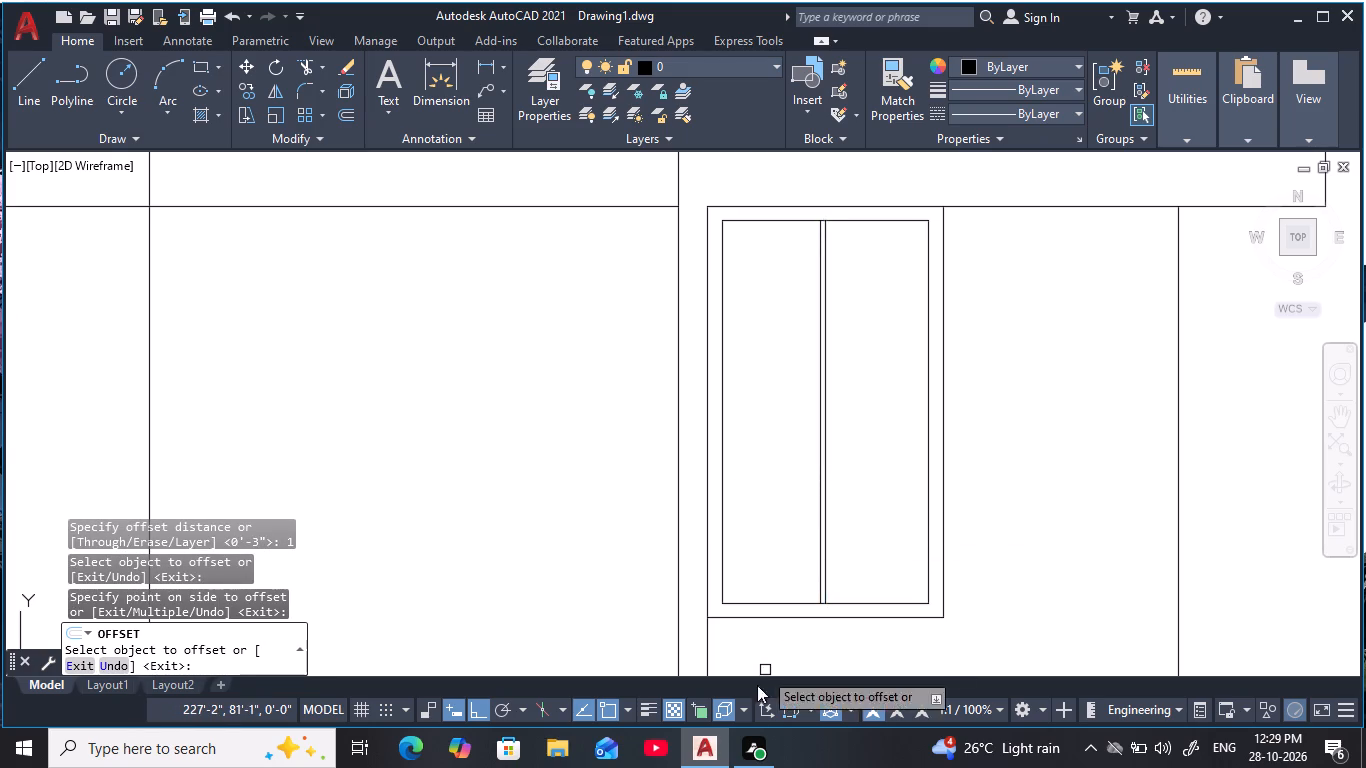
{"action": "left_click", "coordinate": [827, 520]}
{"action": "left_click", "coordinate": [863, 518]}
{"action": "key", "text": "Escape"}
{"action": "scroll", "coordinate": [853, 486], "scroll_direction": "down", "scroll_amount": 1}
{"action": "key", "text": "Escape"}
{"action": "middle_click_drag", "start_coordinate": [859, 490], "coordinate": [869, 524]}
{"action": "key", "text": "Escape"}
{"action": "scroll", "coordinate": [869, 524], "scroll_direction": "down", "scroll_amount": 1}
{"action": "middle_click_drag", "start_coordinate": [869, 524], "coordinate": [898, 452]}
{"action": "key", "text": "Escape"}
{"action": "key", "text": "Escape"}
{"action": "key", "text": "Escape"}
{"action": "key", "text": "Escape"}
{"action": "key", "text": "Escape"}
{"action": "key", "text": "Escape"}
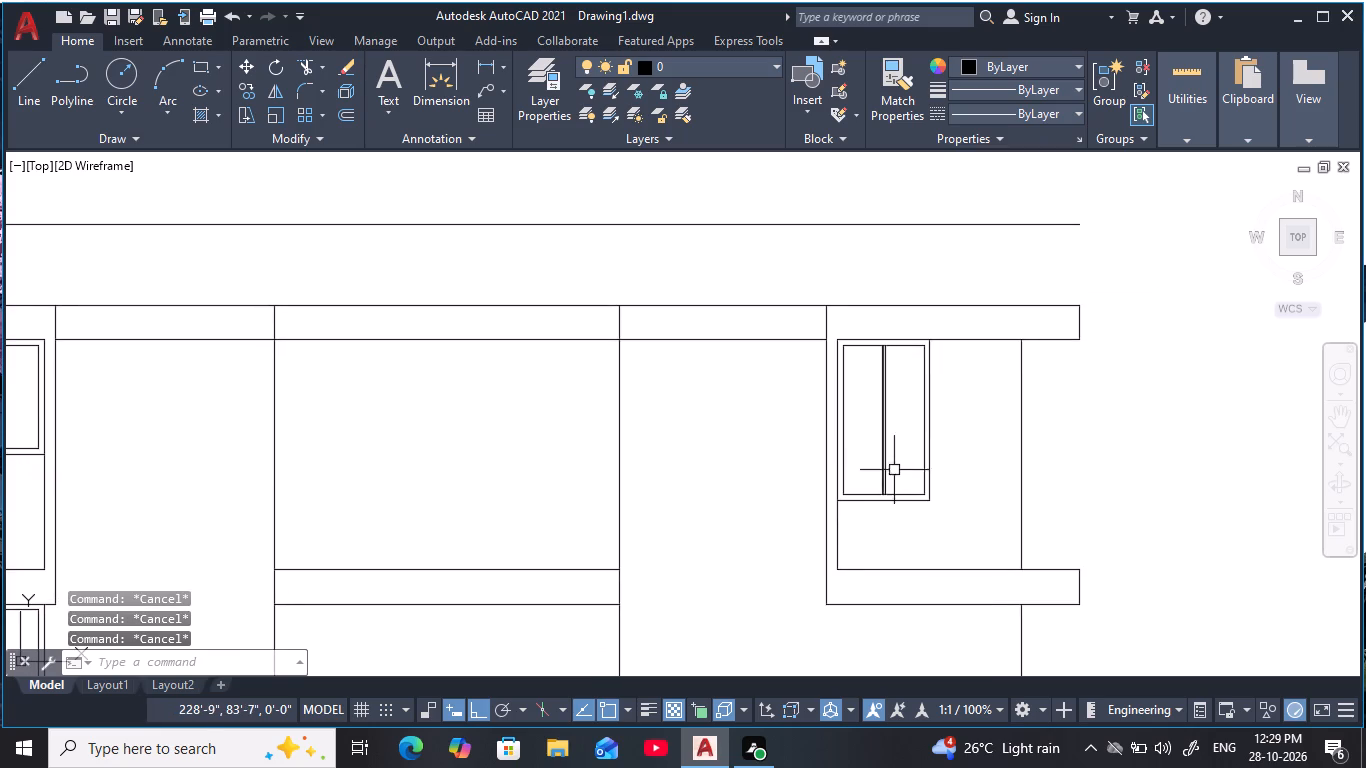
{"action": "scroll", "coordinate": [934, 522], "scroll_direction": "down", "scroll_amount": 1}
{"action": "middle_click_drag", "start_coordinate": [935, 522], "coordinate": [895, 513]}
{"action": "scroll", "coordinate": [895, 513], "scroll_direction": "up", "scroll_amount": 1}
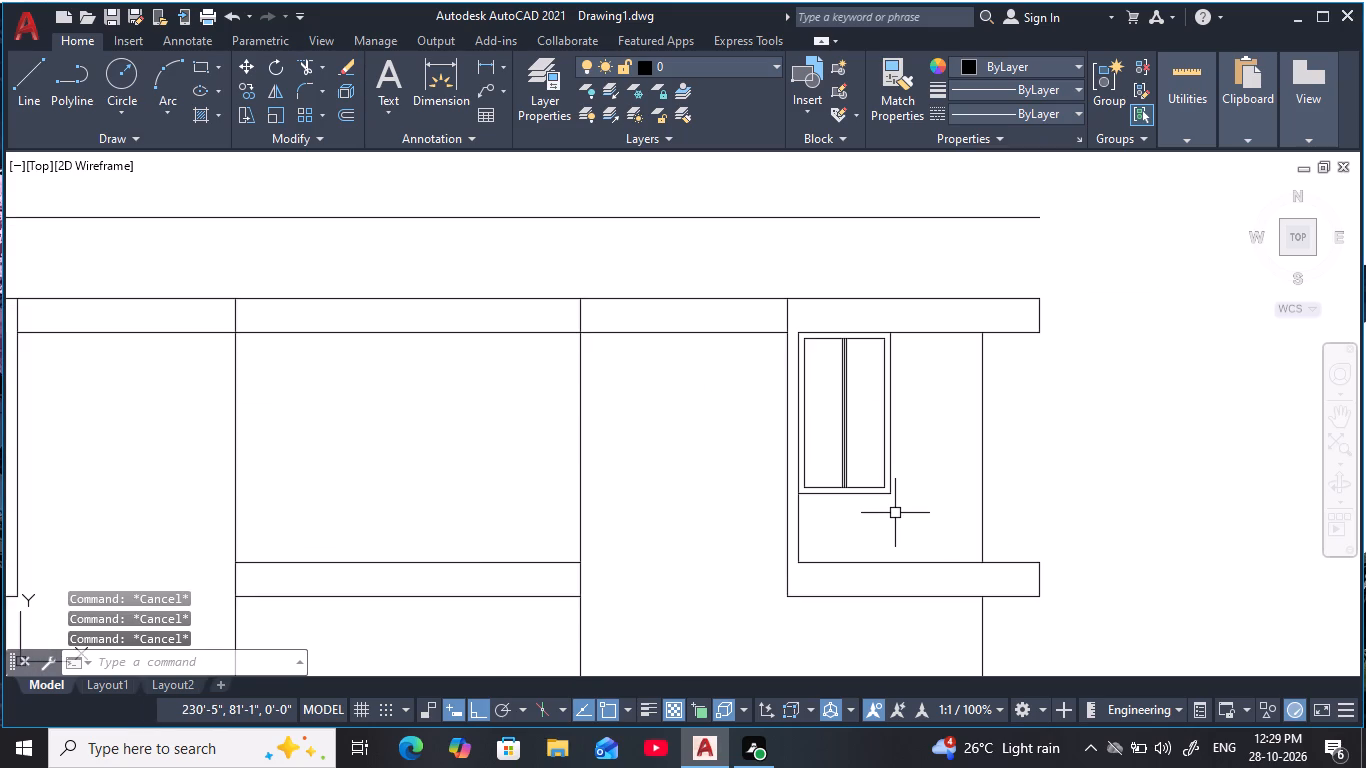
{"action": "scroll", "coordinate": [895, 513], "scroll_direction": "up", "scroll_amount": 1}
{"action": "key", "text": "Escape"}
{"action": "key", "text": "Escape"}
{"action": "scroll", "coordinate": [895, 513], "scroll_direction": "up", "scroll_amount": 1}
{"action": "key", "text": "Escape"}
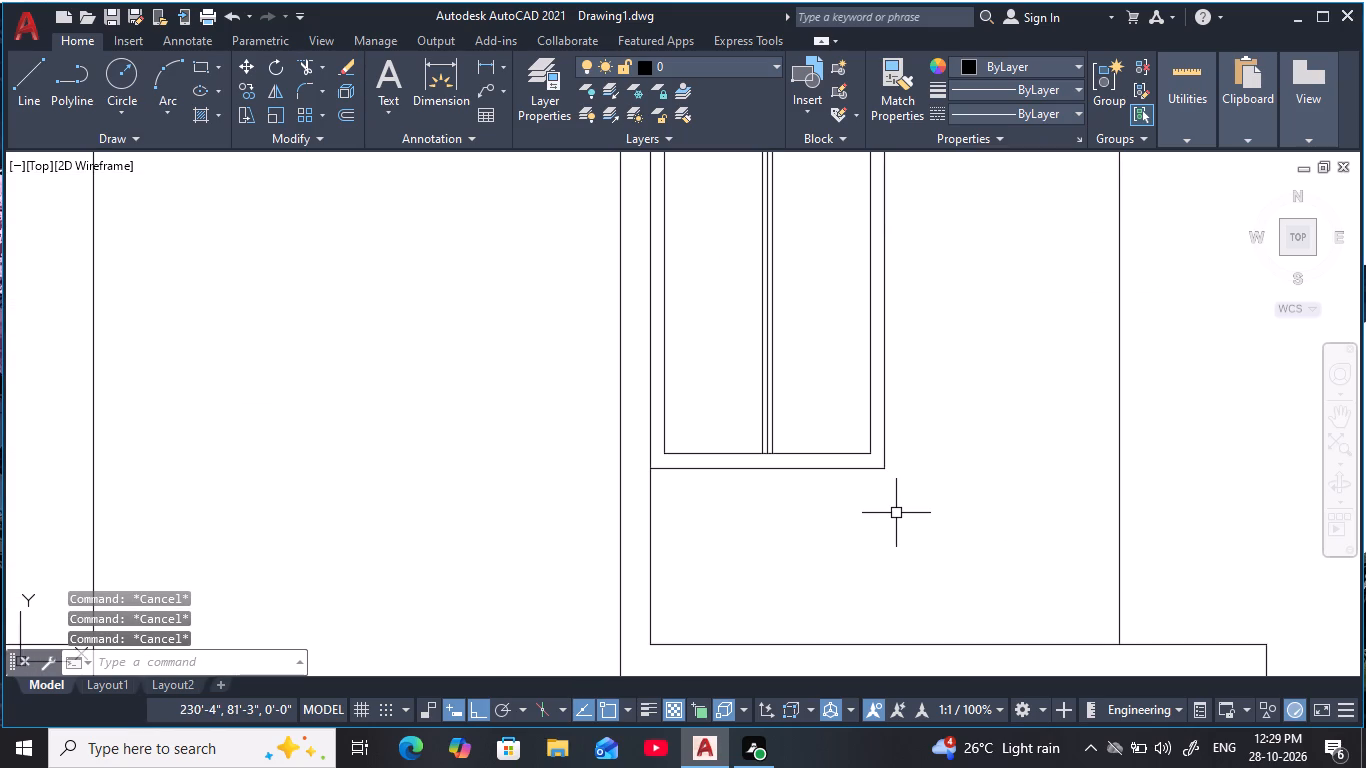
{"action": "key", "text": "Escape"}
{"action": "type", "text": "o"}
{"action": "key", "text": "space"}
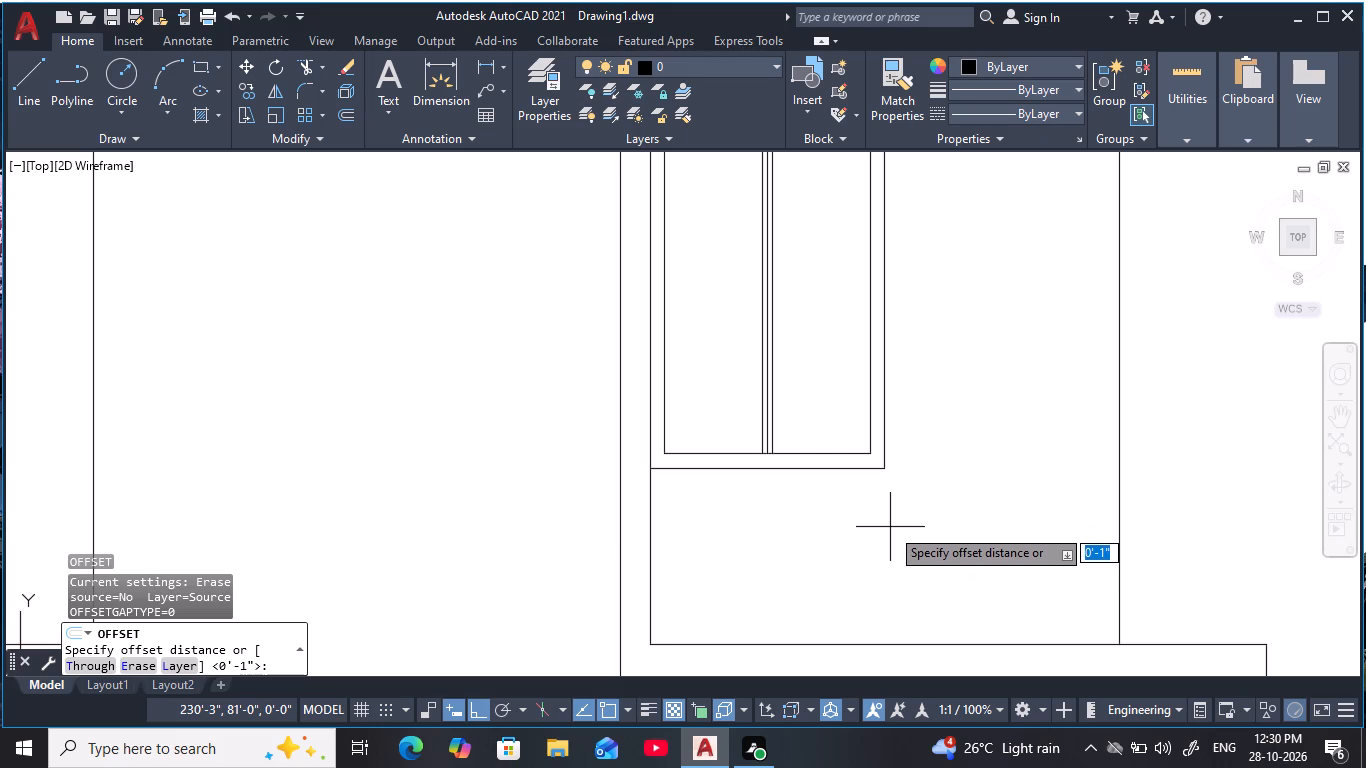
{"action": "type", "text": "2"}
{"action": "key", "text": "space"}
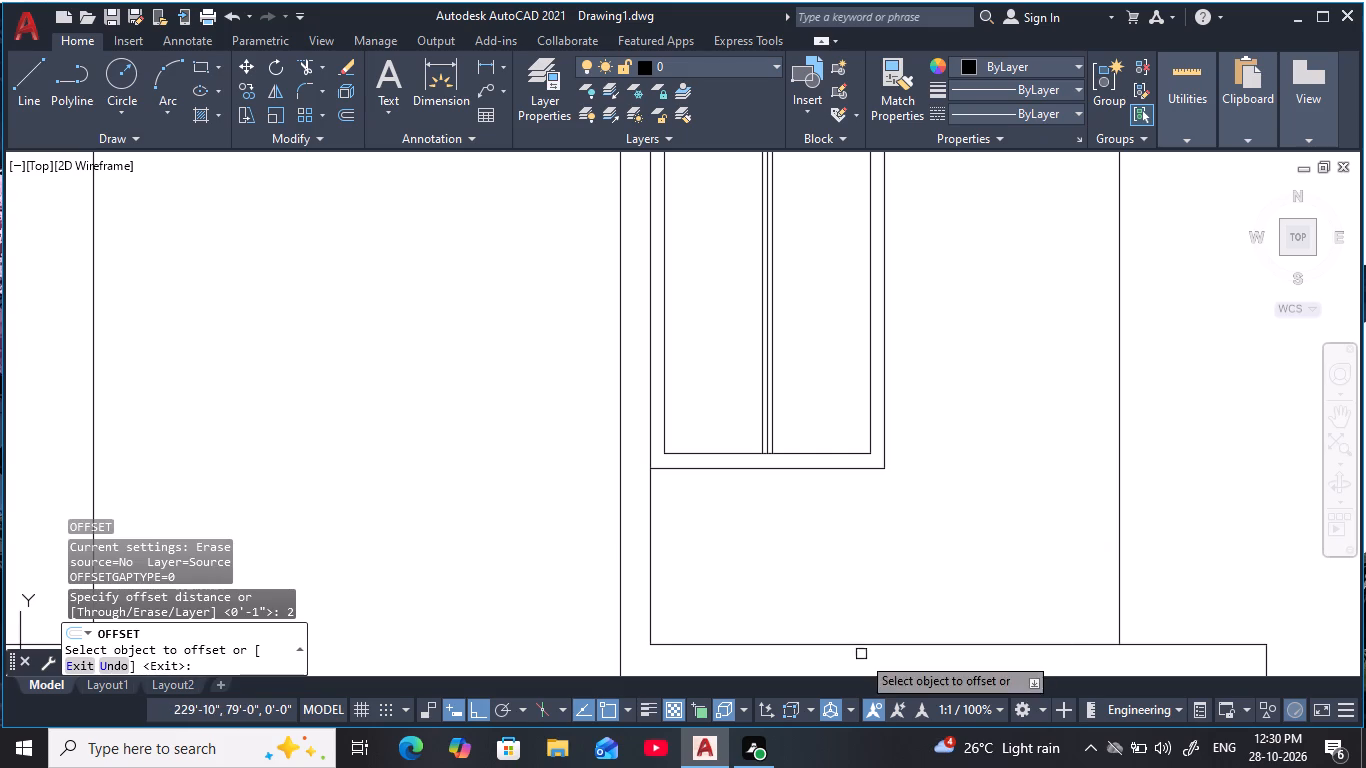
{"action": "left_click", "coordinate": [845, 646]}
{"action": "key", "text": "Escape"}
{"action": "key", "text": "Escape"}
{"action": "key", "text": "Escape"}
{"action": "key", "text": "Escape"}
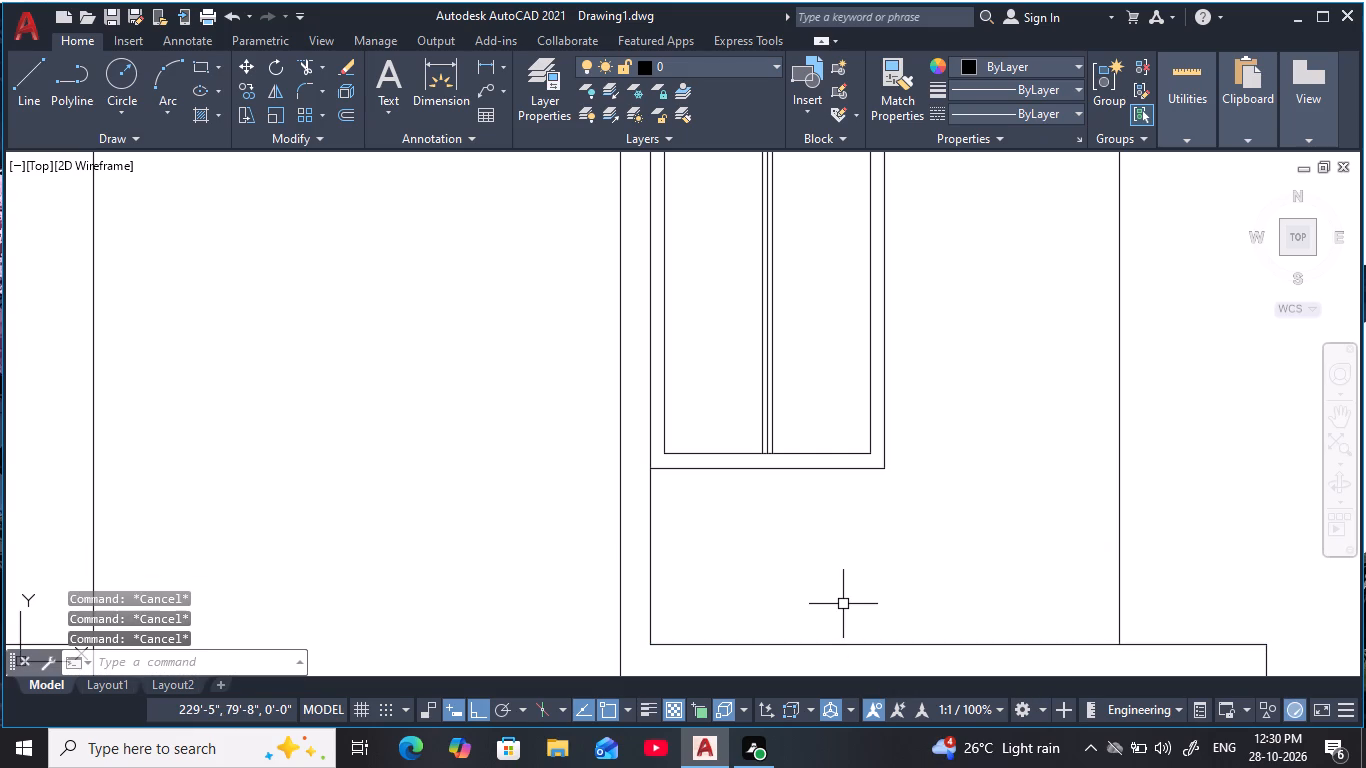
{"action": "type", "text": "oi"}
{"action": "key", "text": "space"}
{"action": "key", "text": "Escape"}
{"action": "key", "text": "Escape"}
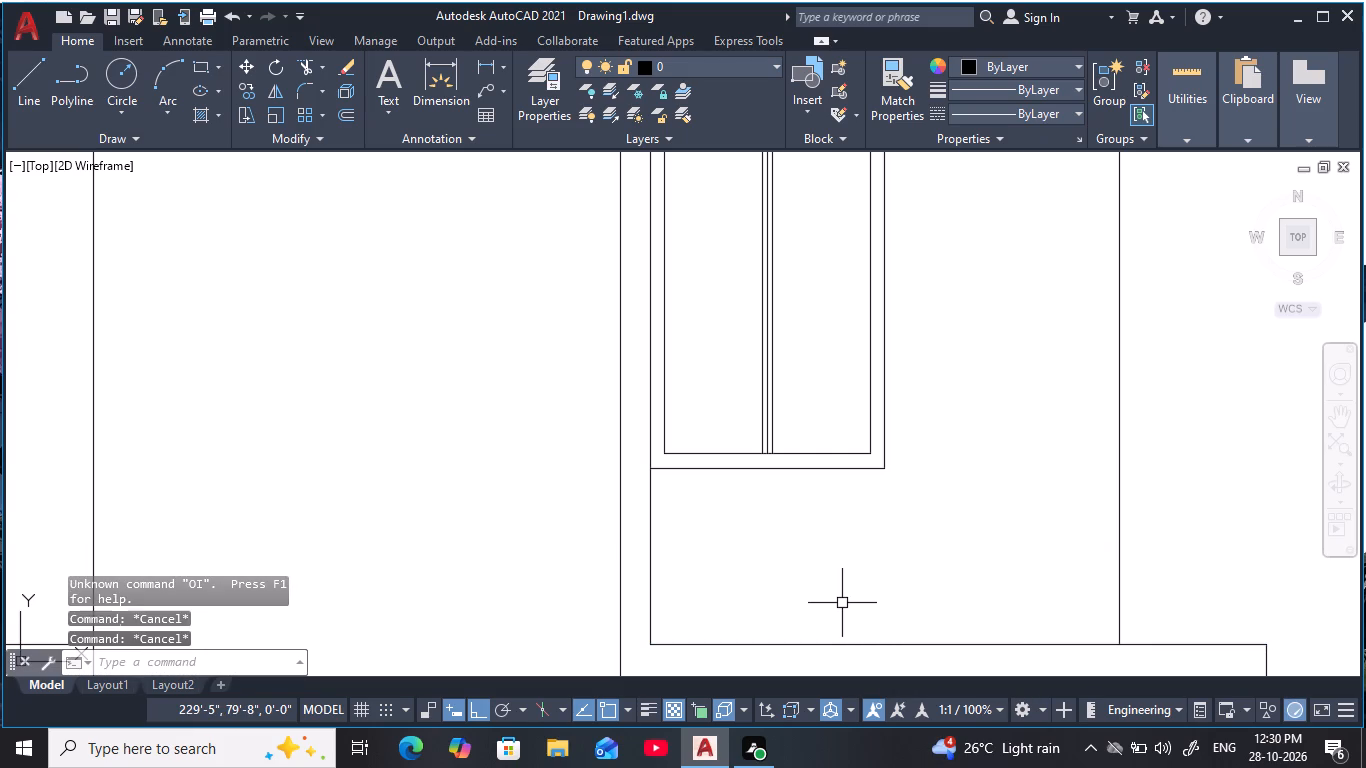
Offset the slab's top line below the window upward repeatedly at 4" spacing to make eight horizontal lines.
{"action": "key", "text": "o"}
{"action": "key", "text": "space"}
{"action": "type", "text": "4"}
{"action": "key", "text": "space"}
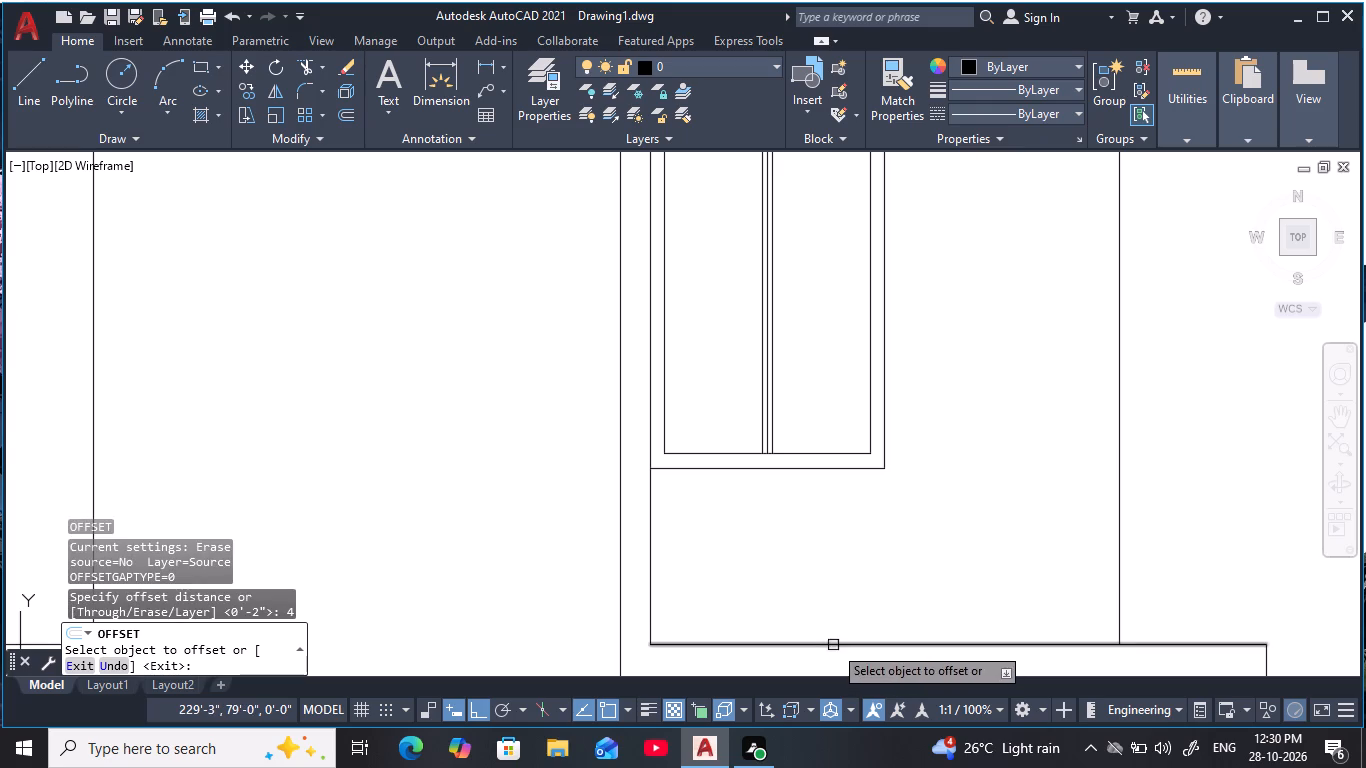
{"action": "left_click", "coordinate": [833, 645]}
{"action": "left_click", "coordinate": [836, 599]}
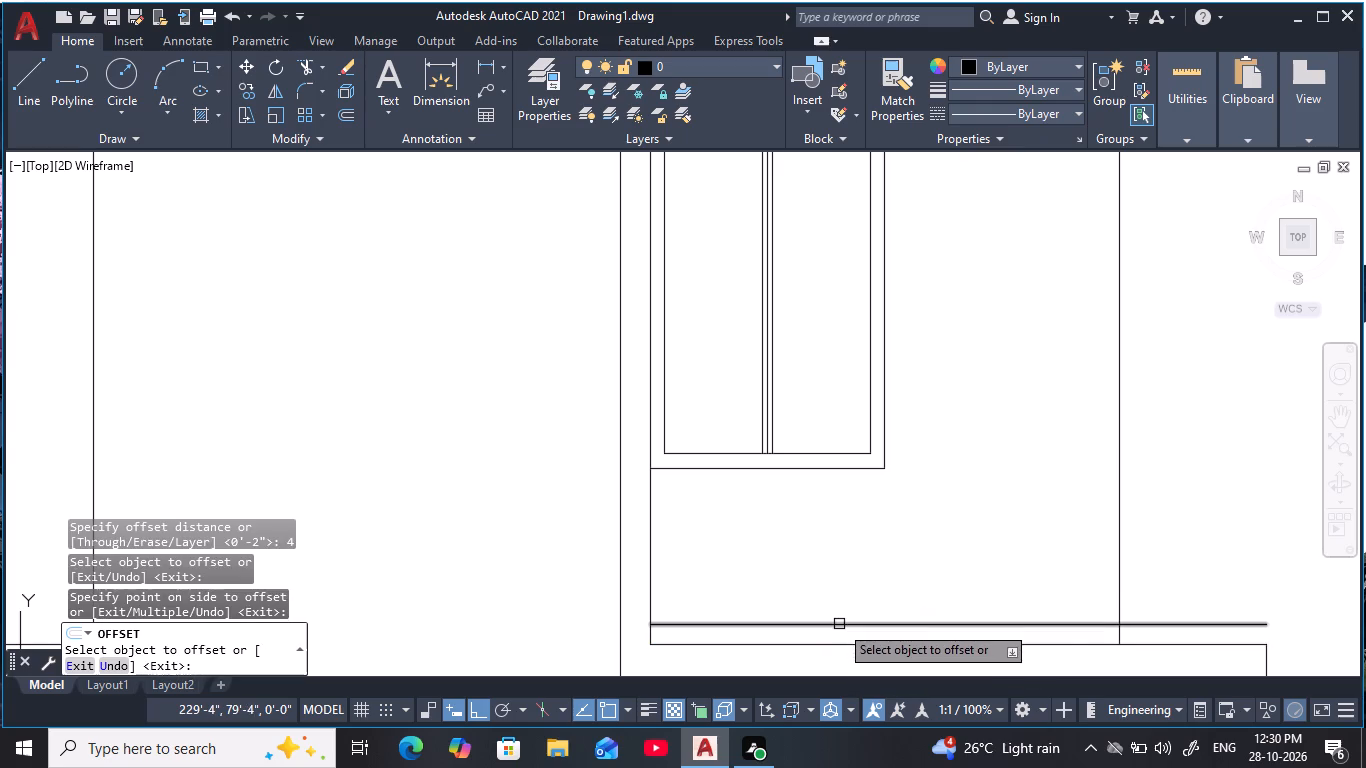
{"action": "left_click", "coordinate": [839, 624]}
{"action": "left_click", "coordinate": [834, 576]}
{"action": "left_click", "coordinate": [840, 601]}
{"action": "left_click", "coordinate": [833, 557]}
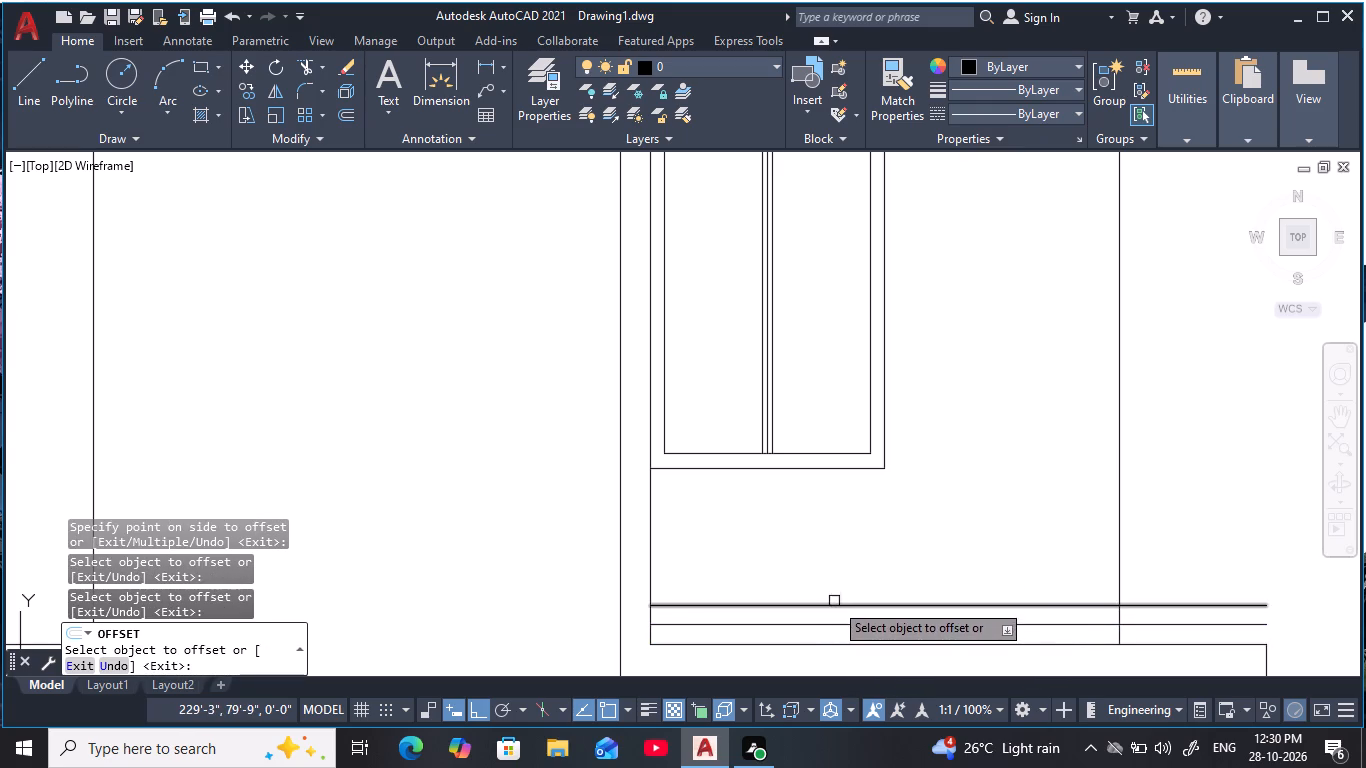
{"action": "left_click", "coordinate": [834, 604]}
{"action": "type", "text": "m"}
{"action": "key", "text": "space"}
{"action": "left_click", "coordinate": [827, 546]}
{"action": "left_click", "coordinate": [828, 525]}
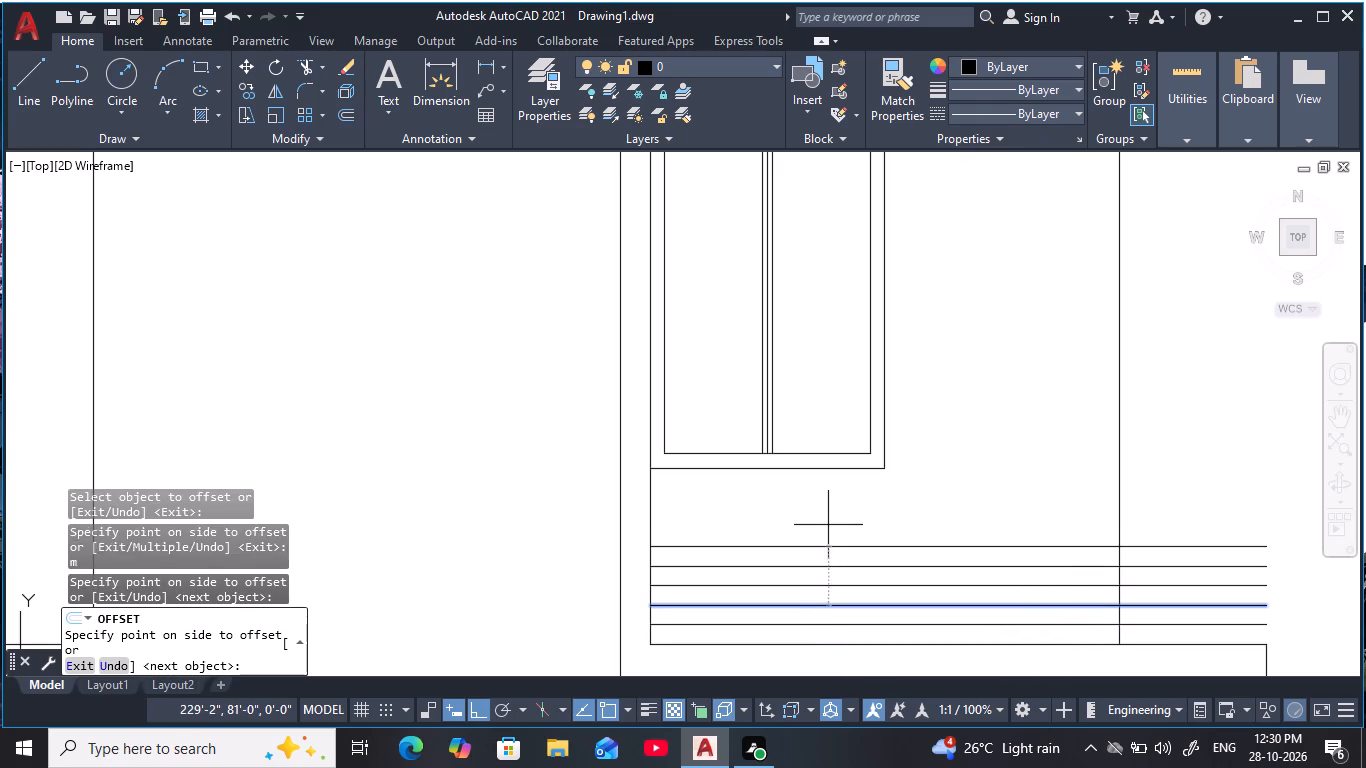
{"action": "double_click", "coordinate": [827, 504]}
{"action": "left_click", "coordinate": [825, 489]}
{"action": "left_click", "coordinate": [825, 482]}
{"action": "key", "text": "Escape"}
{"action": "key", "text": "Escape"}
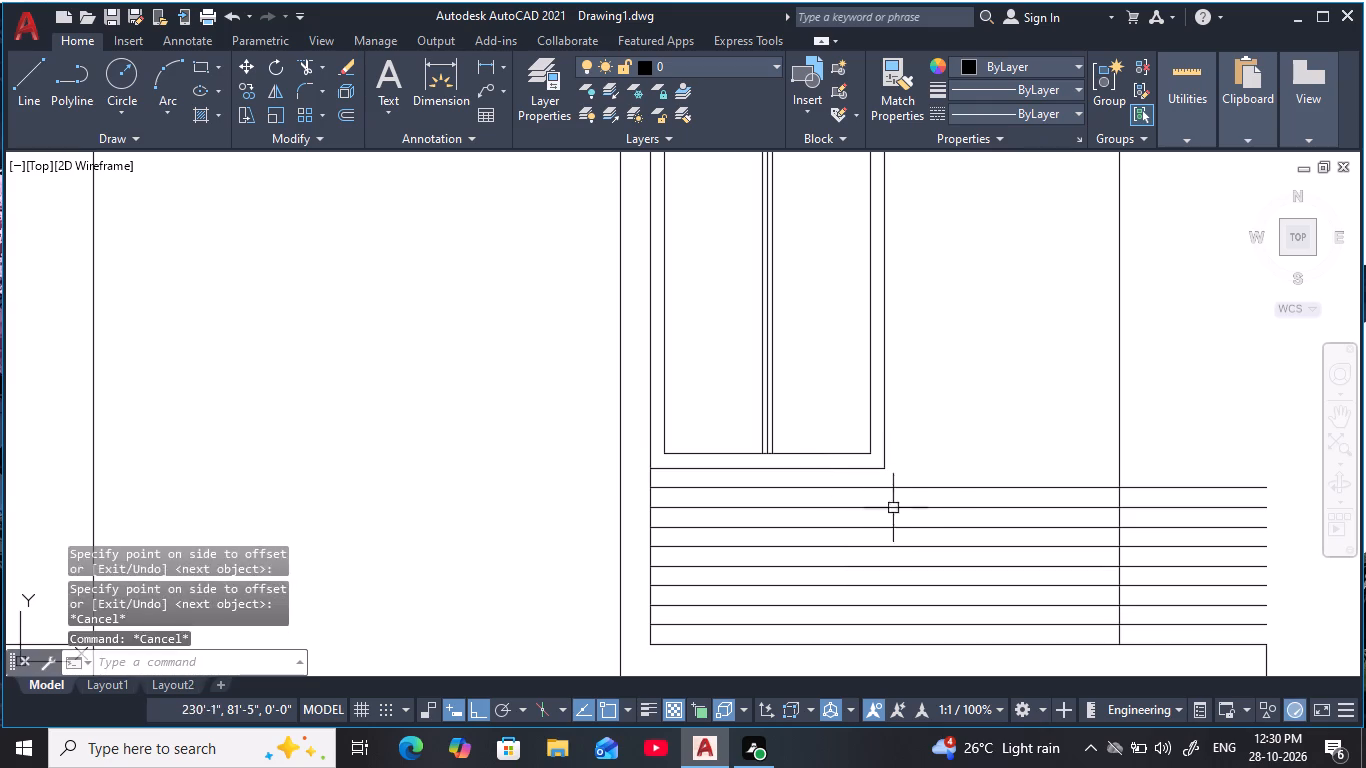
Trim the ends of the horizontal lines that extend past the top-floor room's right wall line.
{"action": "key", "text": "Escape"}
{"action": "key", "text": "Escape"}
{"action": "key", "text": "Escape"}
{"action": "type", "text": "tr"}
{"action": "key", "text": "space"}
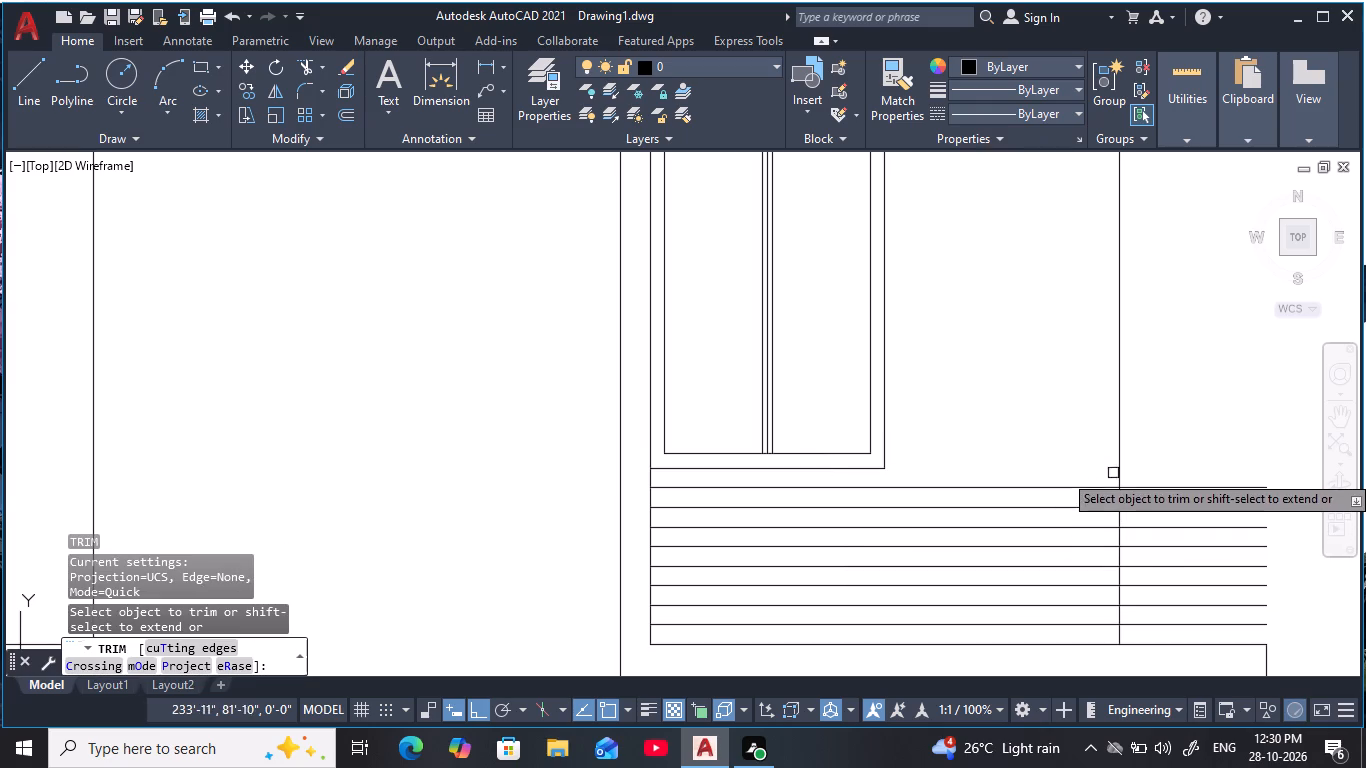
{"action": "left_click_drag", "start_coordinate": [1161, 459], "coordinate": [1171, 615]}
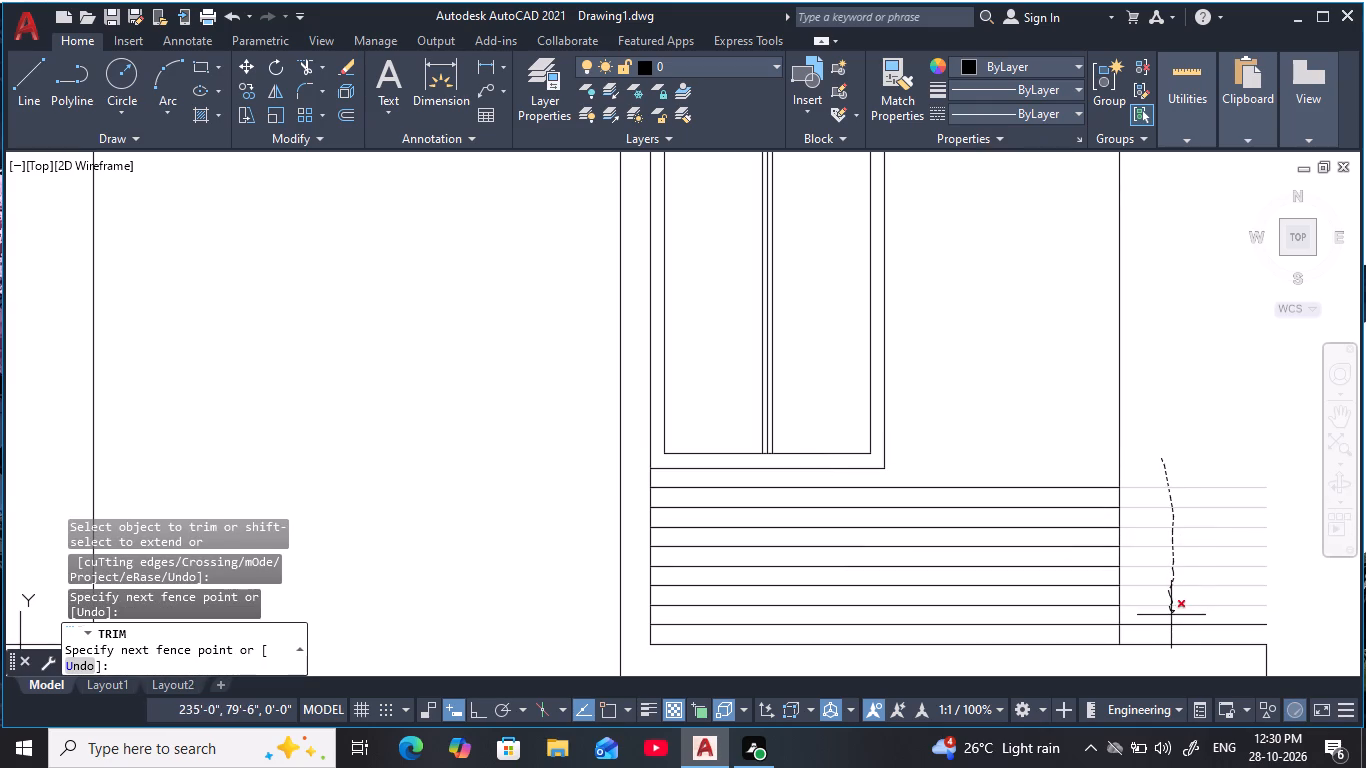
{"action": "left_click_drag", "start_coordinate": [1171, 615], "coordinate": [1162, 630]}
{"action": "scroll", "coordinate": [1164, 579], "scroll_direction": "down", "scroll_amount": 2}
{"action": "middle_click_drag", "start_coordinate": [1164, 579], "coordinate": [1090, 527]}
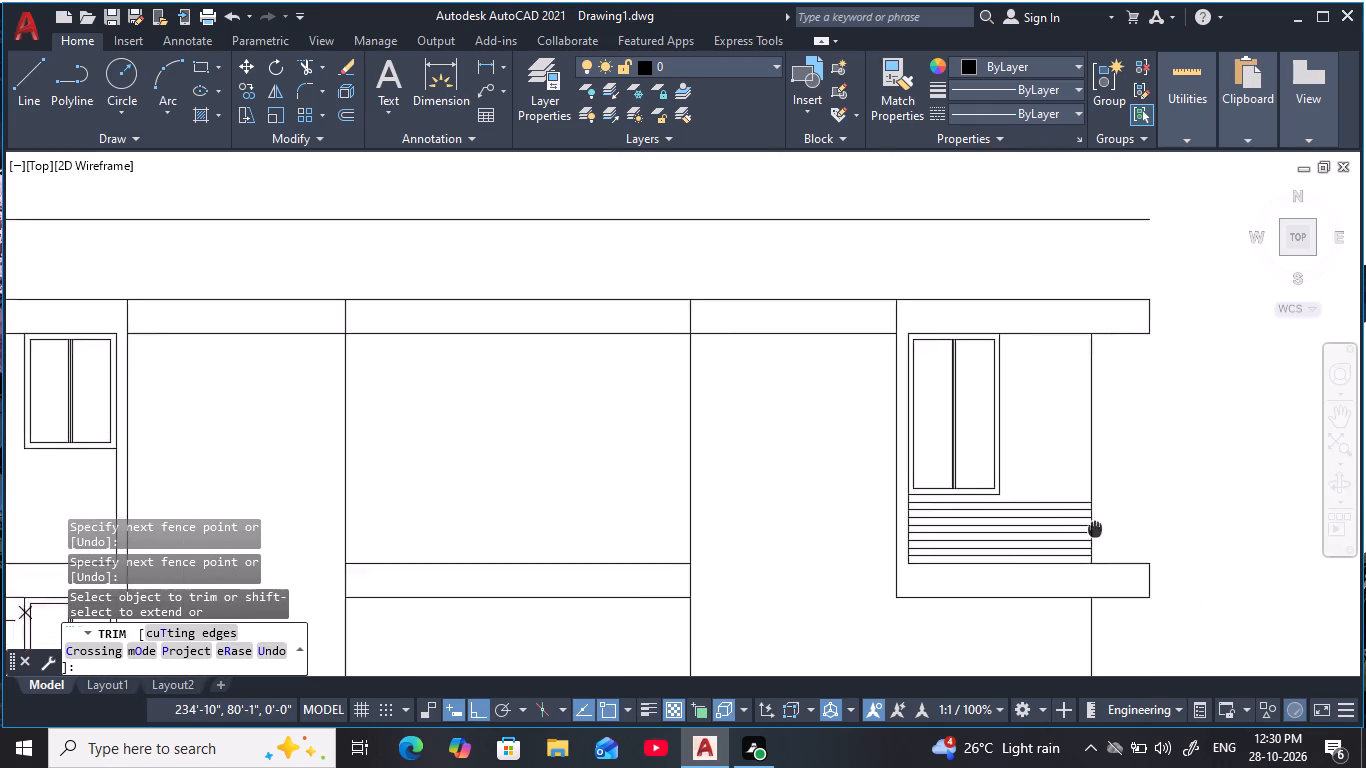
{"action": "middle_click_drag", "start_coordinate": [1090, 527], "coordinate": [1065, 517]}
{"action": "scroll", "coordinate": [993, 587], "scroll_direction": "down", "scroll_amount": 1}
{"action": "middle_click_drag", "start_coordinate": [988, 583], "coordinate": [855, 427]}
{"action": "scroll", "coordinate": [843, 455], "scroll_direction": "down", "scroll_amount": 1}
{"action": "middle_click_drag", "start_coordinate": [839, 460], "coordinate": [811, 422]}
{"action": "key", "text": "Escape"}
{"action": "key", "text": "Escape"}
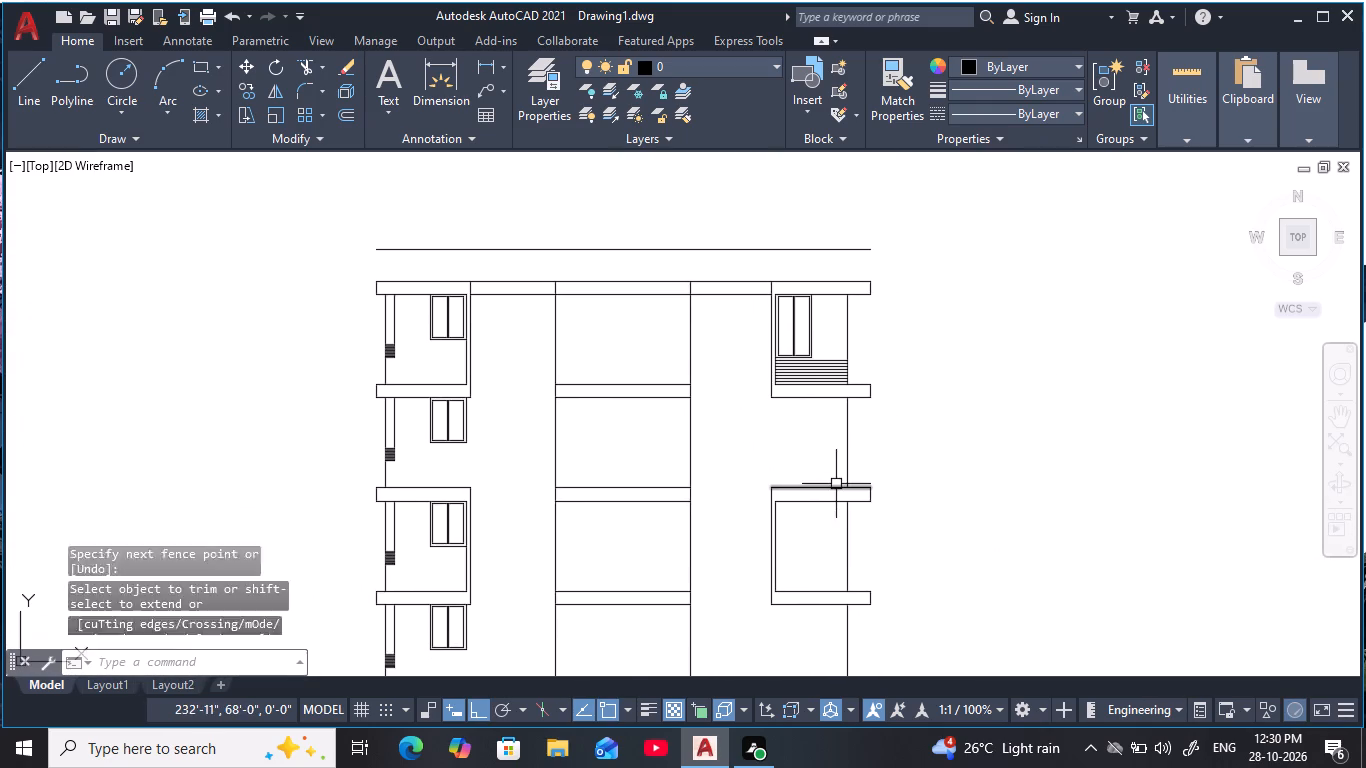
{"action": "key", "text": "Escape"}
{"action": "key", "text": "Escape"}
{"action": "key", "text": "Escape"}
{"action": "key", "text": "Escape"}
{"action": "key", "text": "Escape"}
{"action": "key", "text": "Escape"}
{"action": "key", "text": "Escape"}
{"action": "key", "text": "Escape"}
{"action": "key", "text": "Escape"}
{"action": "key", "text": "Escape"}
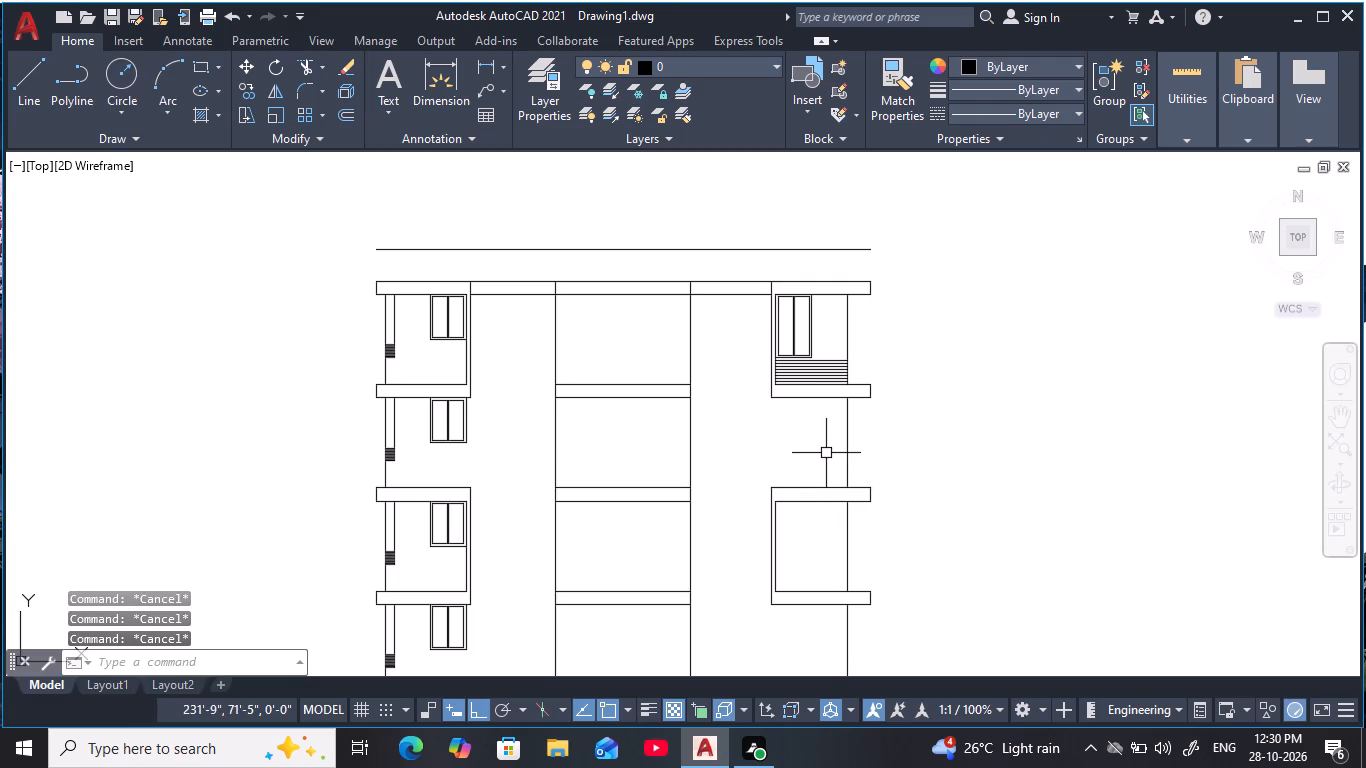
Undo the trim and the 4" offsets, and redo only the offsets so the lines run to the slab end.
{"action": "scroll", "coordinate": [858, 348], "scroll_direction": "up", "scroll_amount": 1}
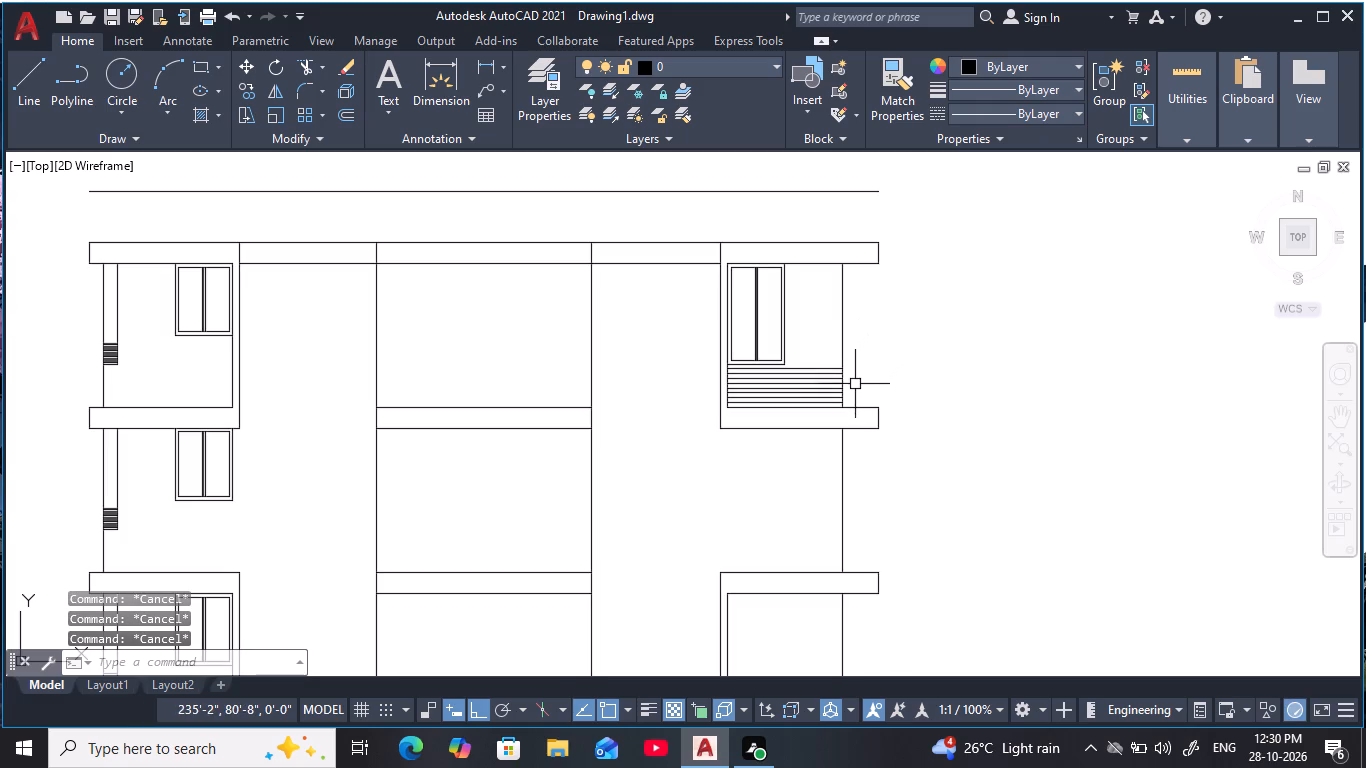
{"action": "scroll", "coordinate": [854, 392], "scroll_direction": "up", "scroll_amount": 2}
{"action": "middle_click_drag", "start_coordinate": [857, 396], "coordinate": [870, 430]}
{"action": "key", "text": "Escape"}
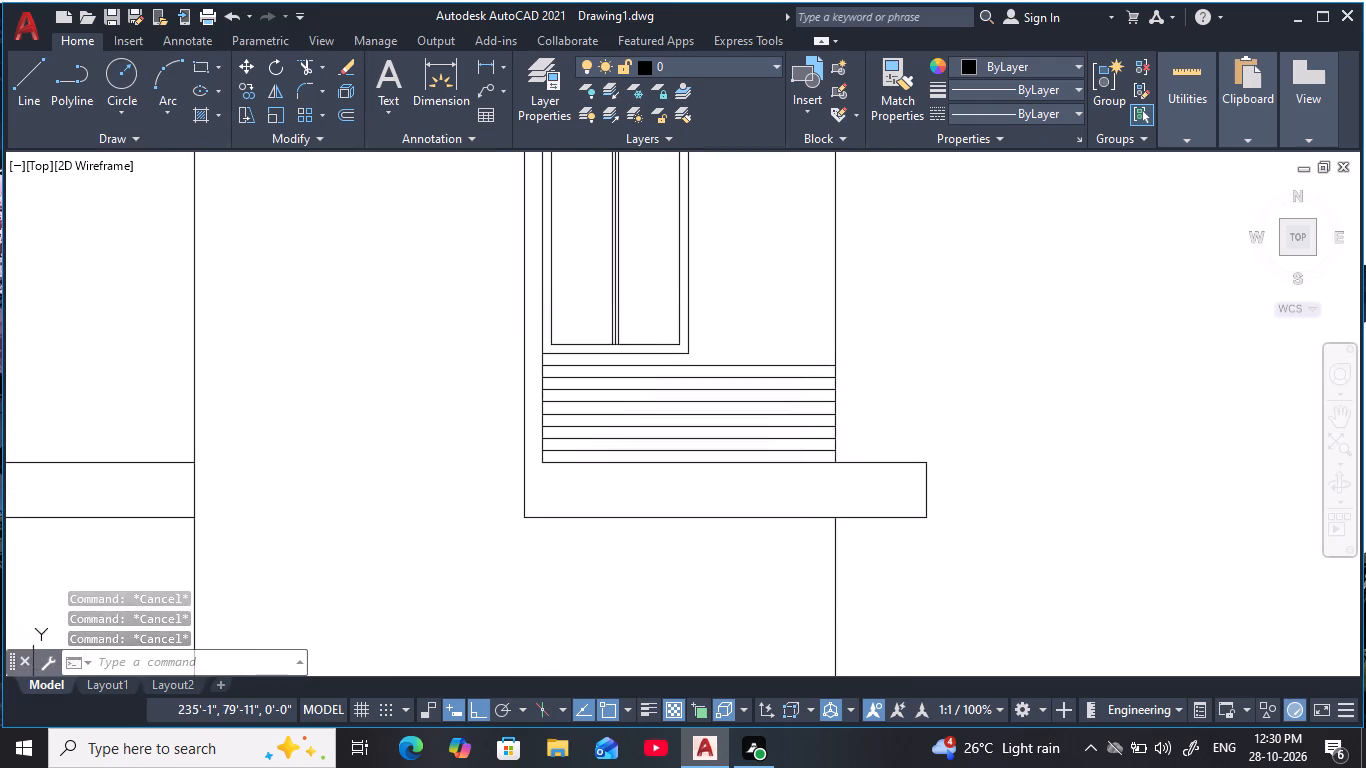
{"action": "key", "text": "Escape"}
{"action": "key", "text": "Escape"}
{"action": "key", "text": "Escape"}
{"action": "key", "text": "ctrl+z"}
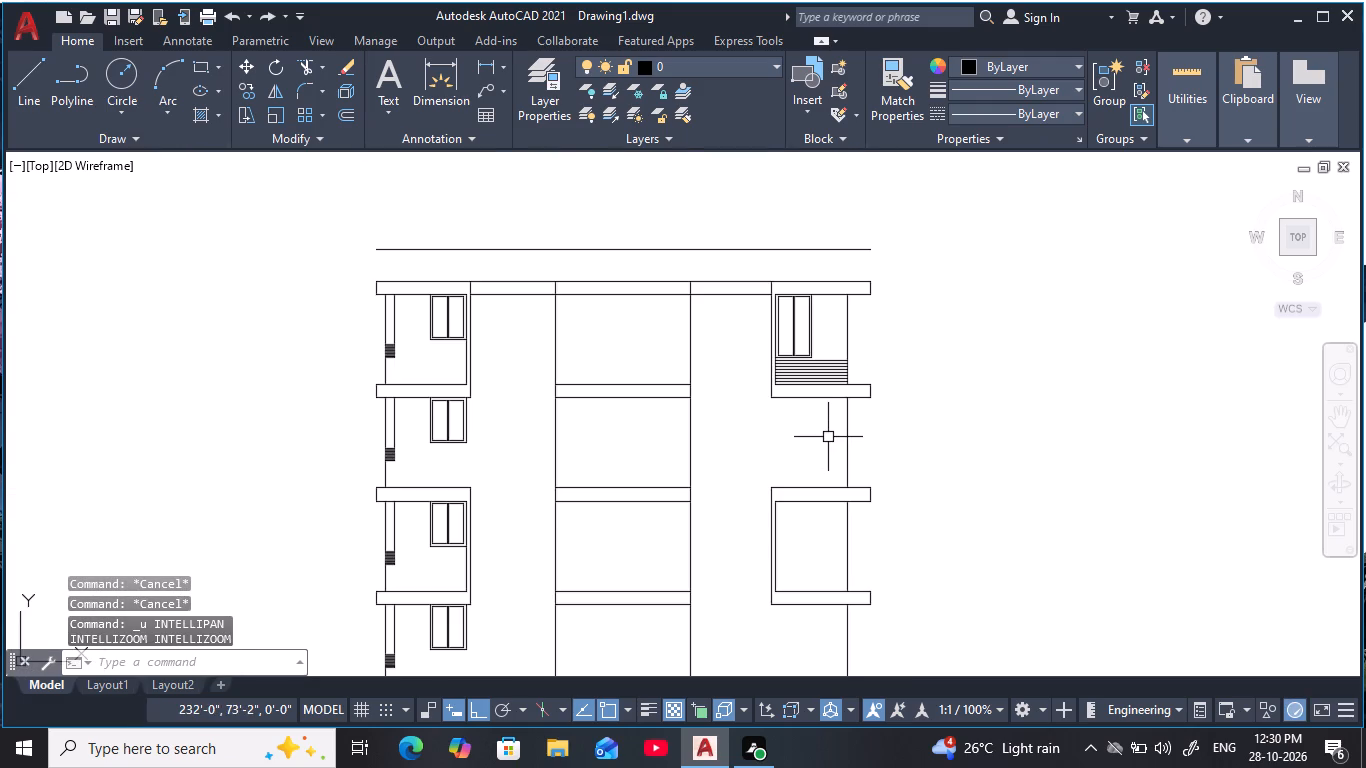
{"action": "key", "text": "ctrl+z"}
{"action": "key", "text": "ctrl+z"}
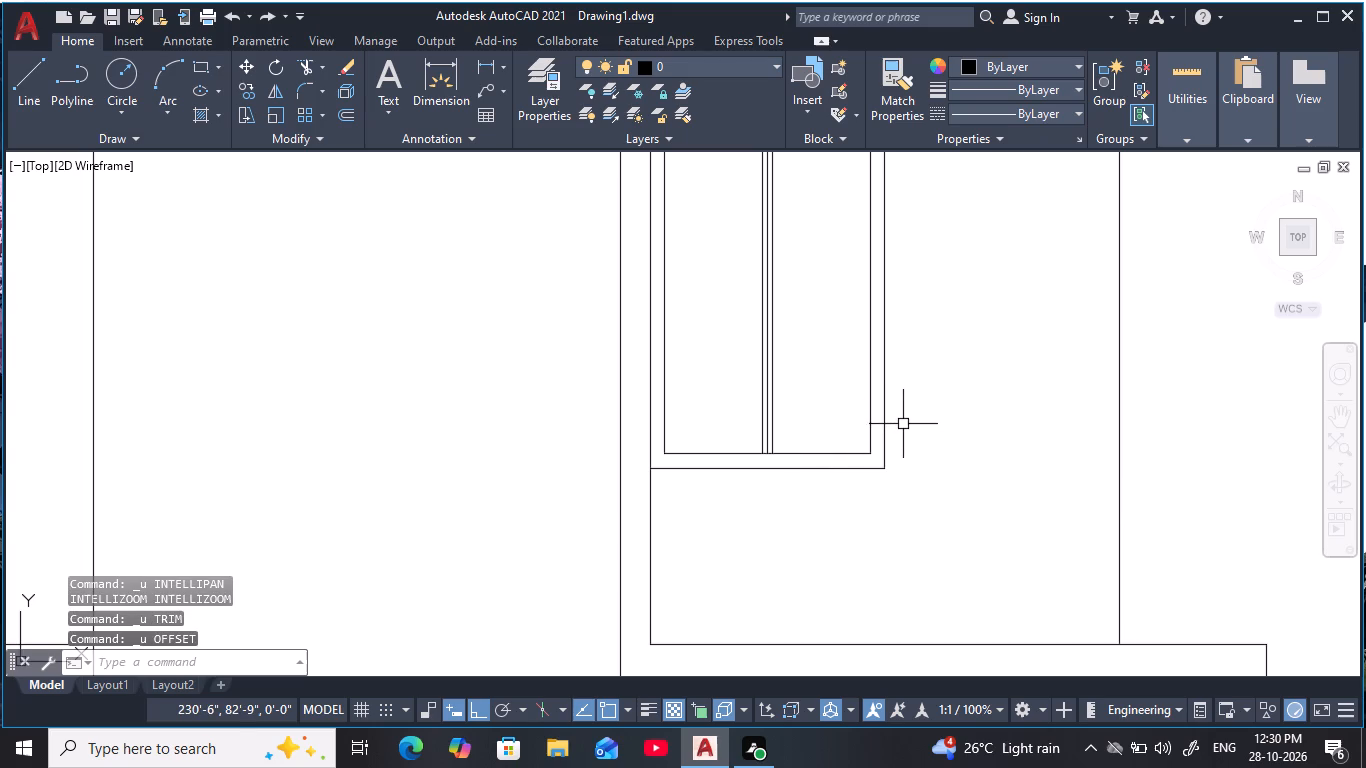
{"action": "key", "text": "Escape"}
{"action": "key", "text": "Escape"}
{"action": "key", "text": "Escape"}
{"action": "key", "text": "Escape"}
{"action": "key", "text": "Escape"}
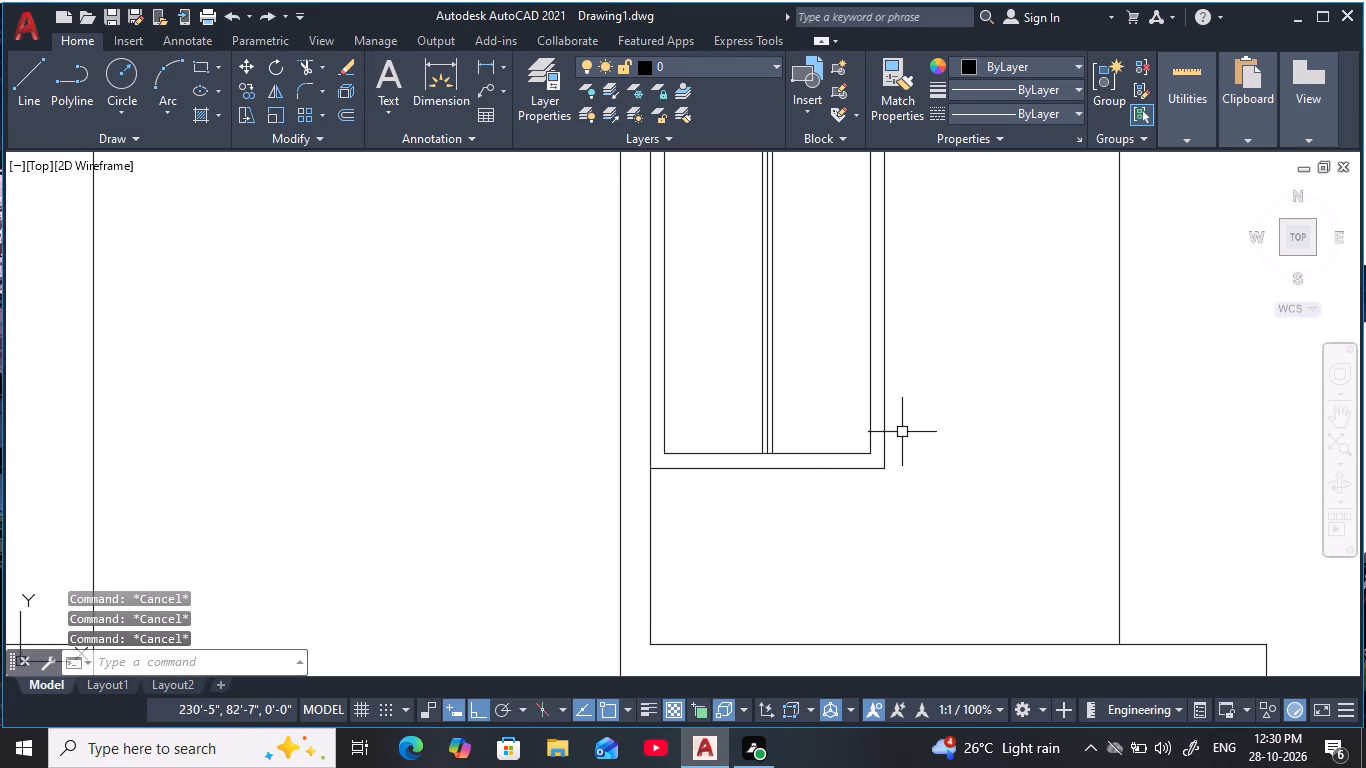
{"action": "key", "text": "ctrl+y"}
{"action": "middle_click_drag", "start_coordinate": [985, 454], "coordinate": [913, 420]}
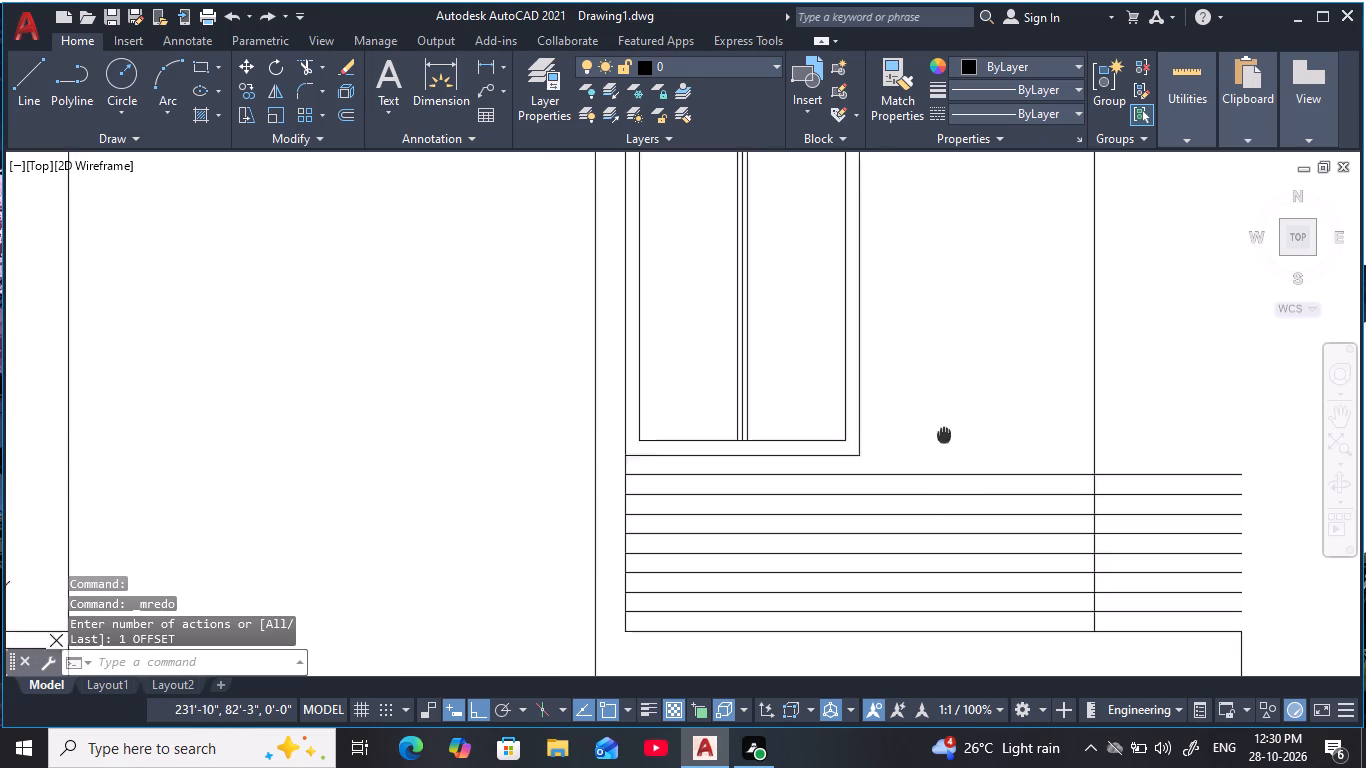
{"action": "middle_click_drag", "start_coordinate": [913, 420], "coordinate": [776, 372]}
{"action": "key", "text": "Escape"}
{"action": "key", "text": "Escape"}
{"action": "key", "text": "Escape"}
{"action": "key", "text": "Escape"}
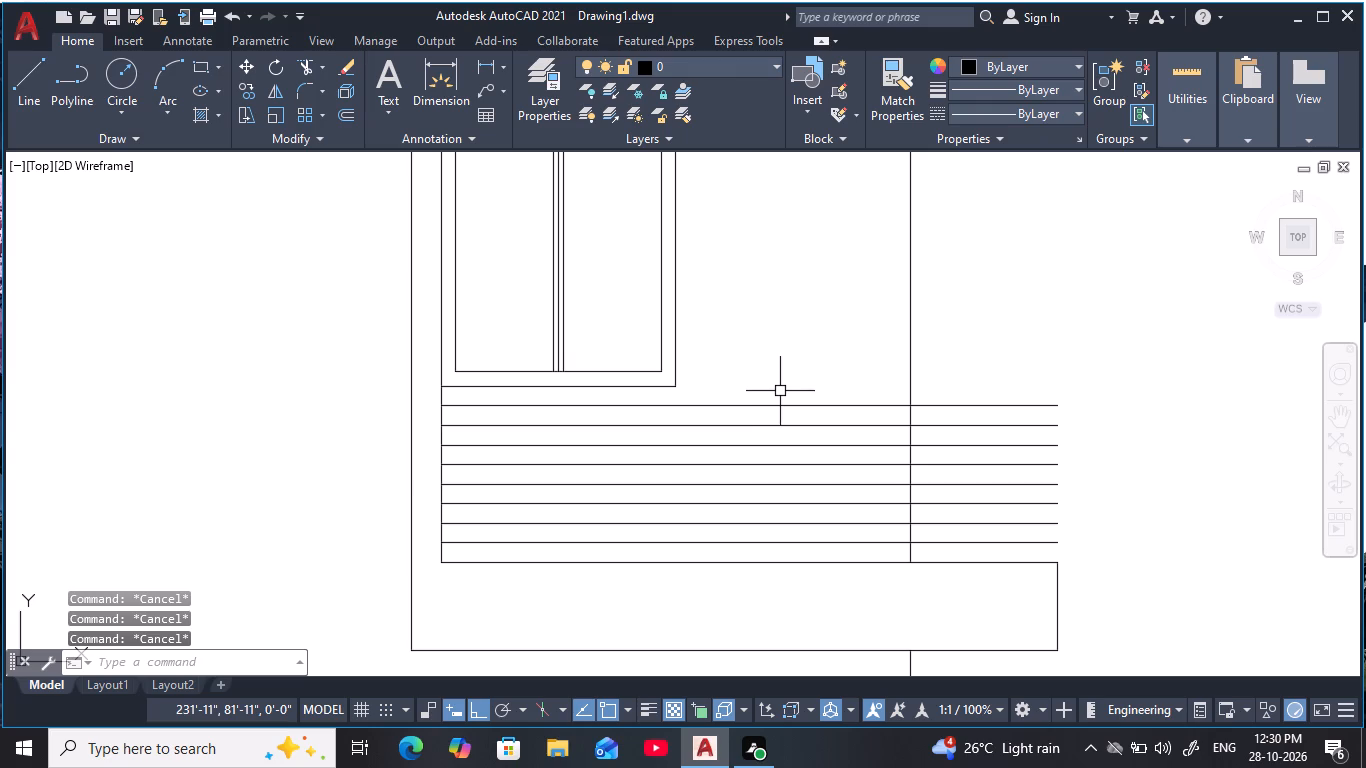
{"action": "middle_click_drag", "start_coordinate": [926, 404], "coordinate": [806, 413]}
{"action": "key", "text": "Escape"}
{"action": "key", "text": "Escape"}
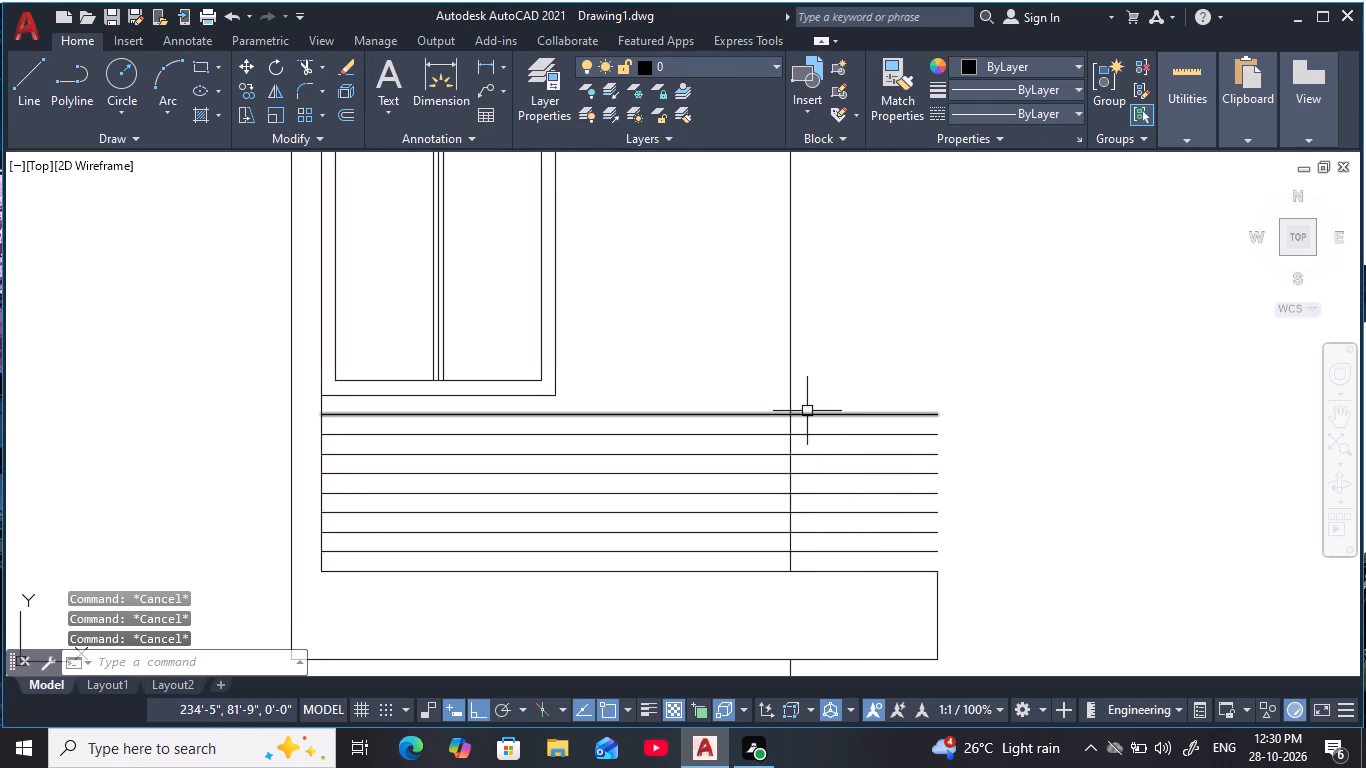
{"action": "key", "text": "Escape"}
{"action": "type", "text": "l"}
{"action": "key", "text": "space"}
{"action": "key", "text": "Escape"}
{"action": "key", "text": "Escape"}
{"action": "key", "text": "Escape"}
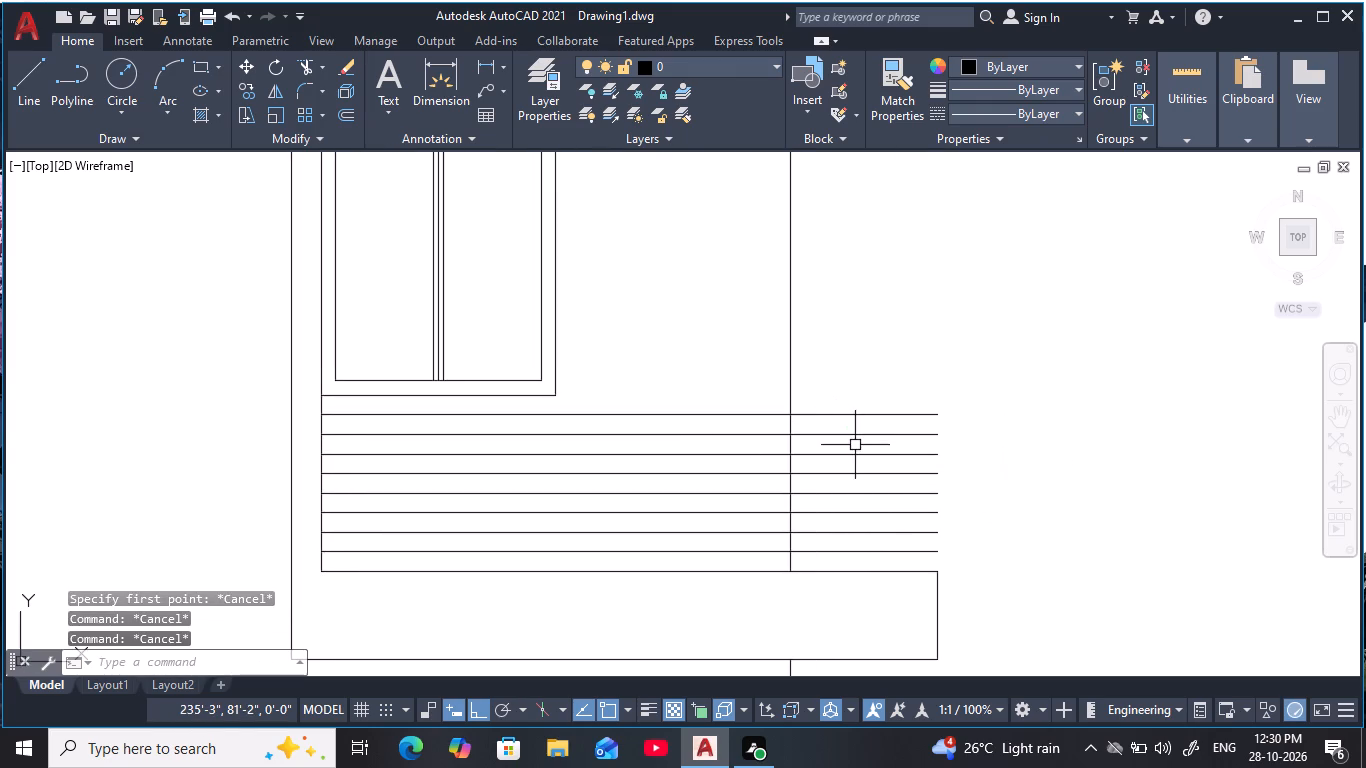
Offset the slab's right end line 9" inward.
{"action": "key", "text": "o"}
{"action": "key", "text": "space"}
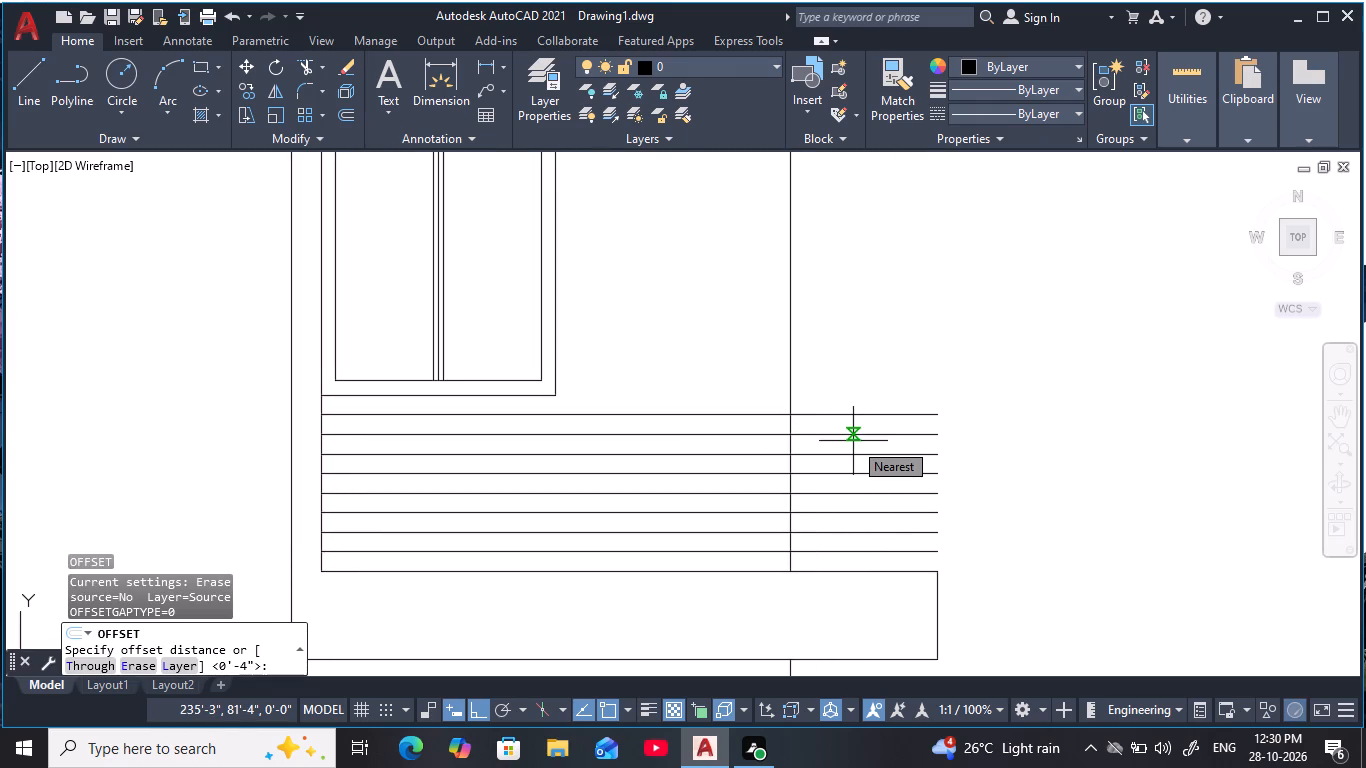
{"action": "type", "text": "9"}
{"action": "key", "text": "space"}
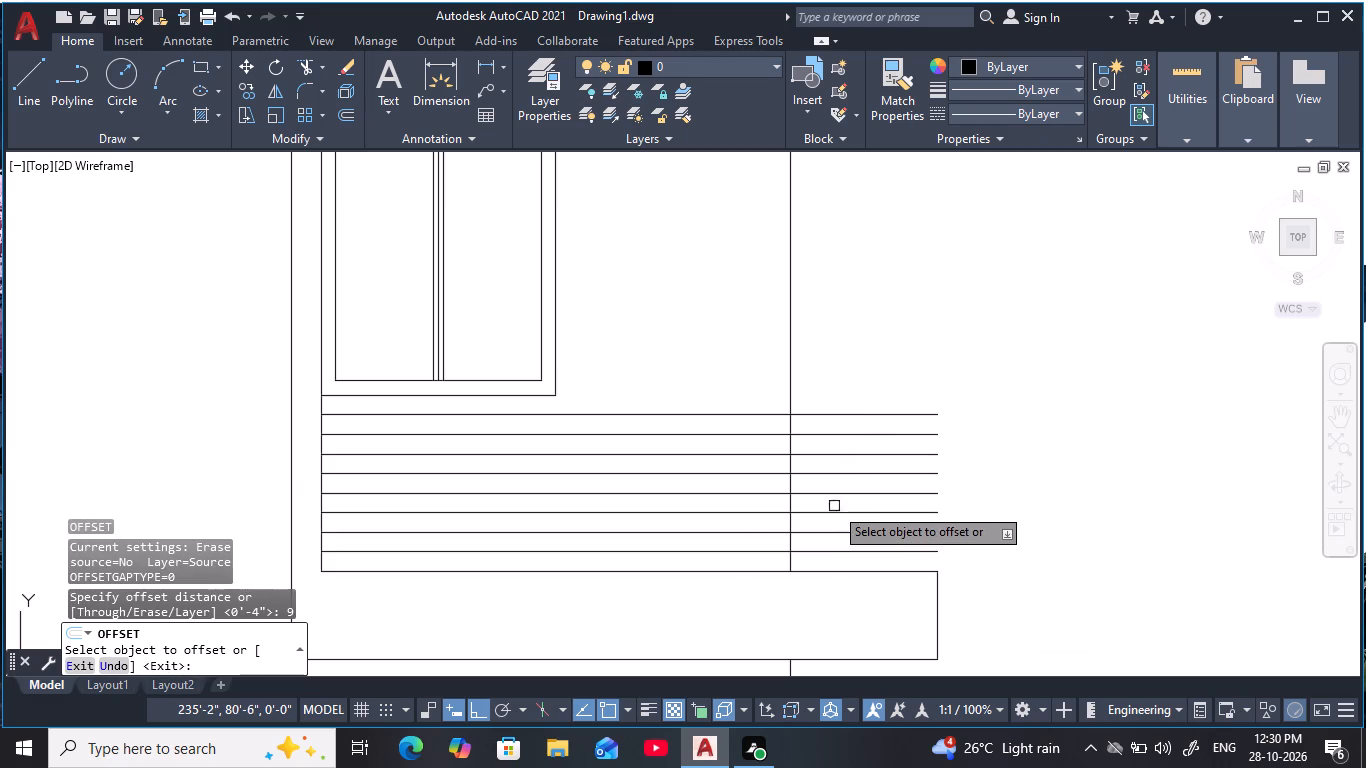
{"action": "left_click", "coordinate": [939, 609]}
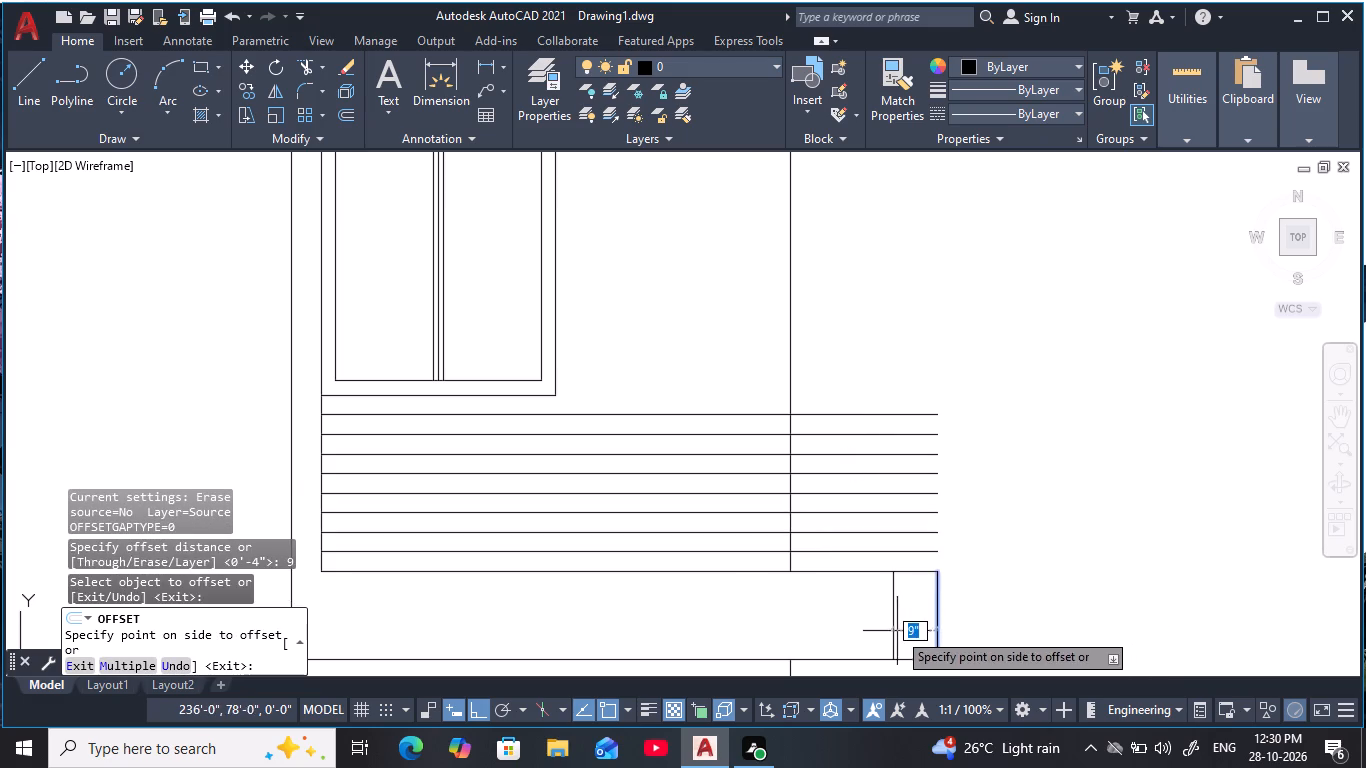
{"action": "left_click", "coordinate": [877, 634]}
{"action": "key", "text": "Escape"}
{"action": "key", "text": "Escape"}
{"action": "key", "text": "Escape"}
{"action": "key", "text": "Escape"}
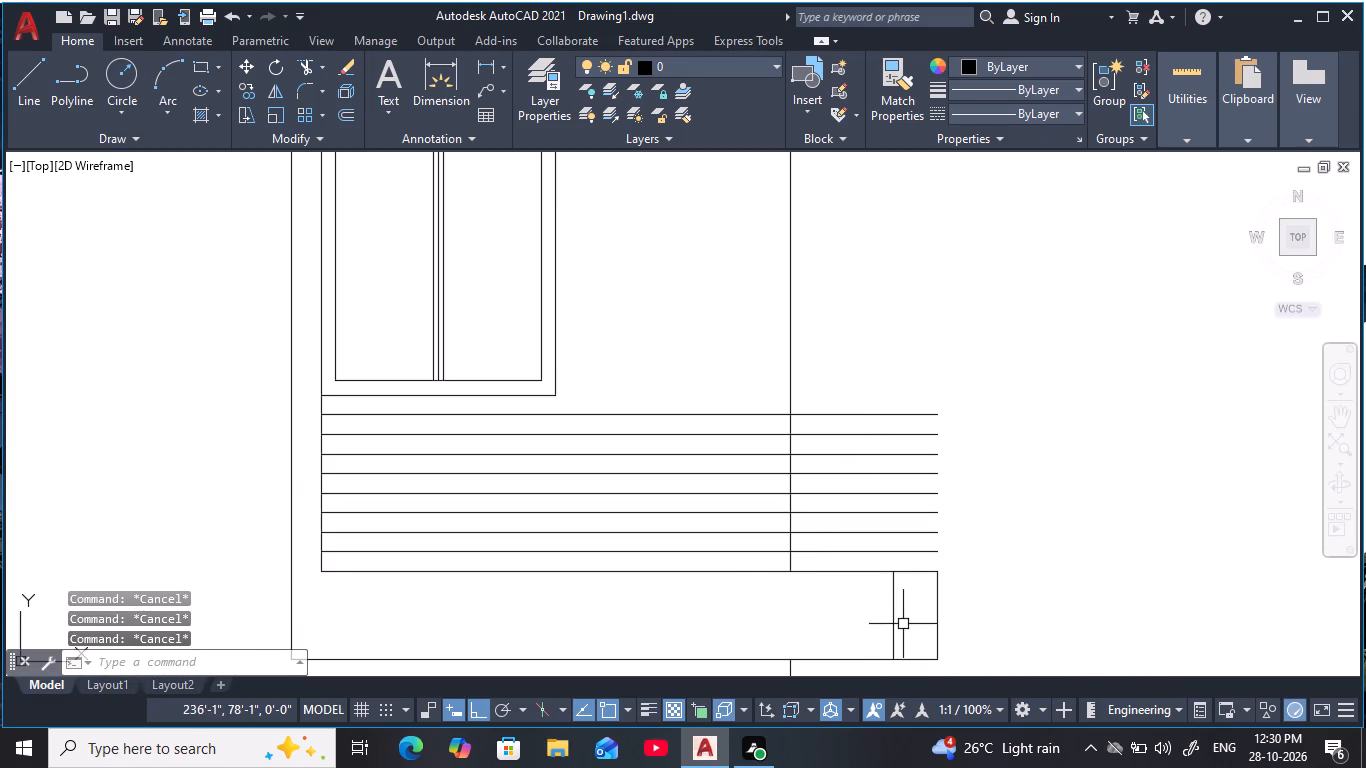
Extend the 9" offset vertical line upward through the horizontal lines to the topmost one.
{"action": "type", "text": "ex"}
{"action": "key", "text": "space"}
{"action": "scroll", "coordinate": [993, 457], "scroll_direction": "down", "scroll_amount": 2}
{"action": "middle_click_drag", "start_coordinate": [976, 421], "coordinate": [979, 462]}
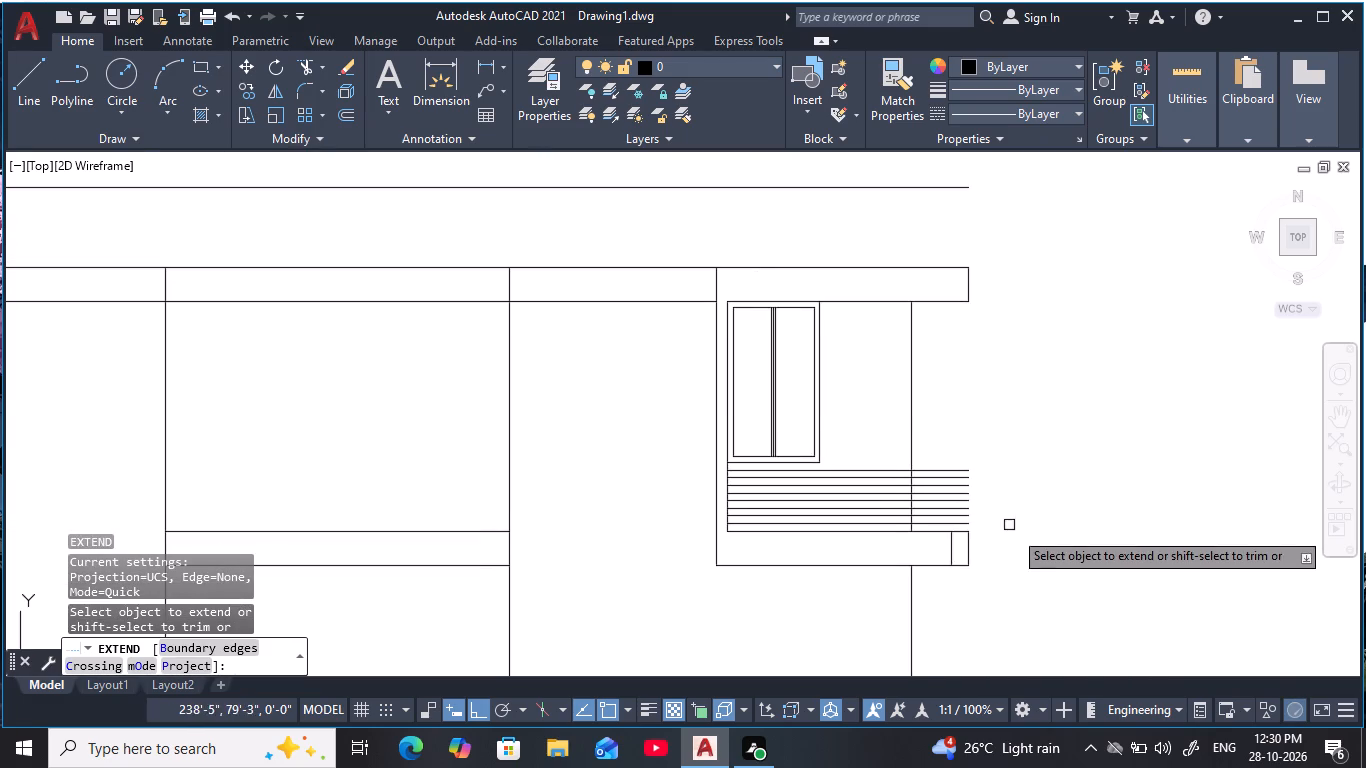
{"action": "left_click", "coordinate": [952, 546]}
{"action": "left_click", "coordinate": [952, 538]}
{"action": "left_click", "coordinate": [952, 530]}
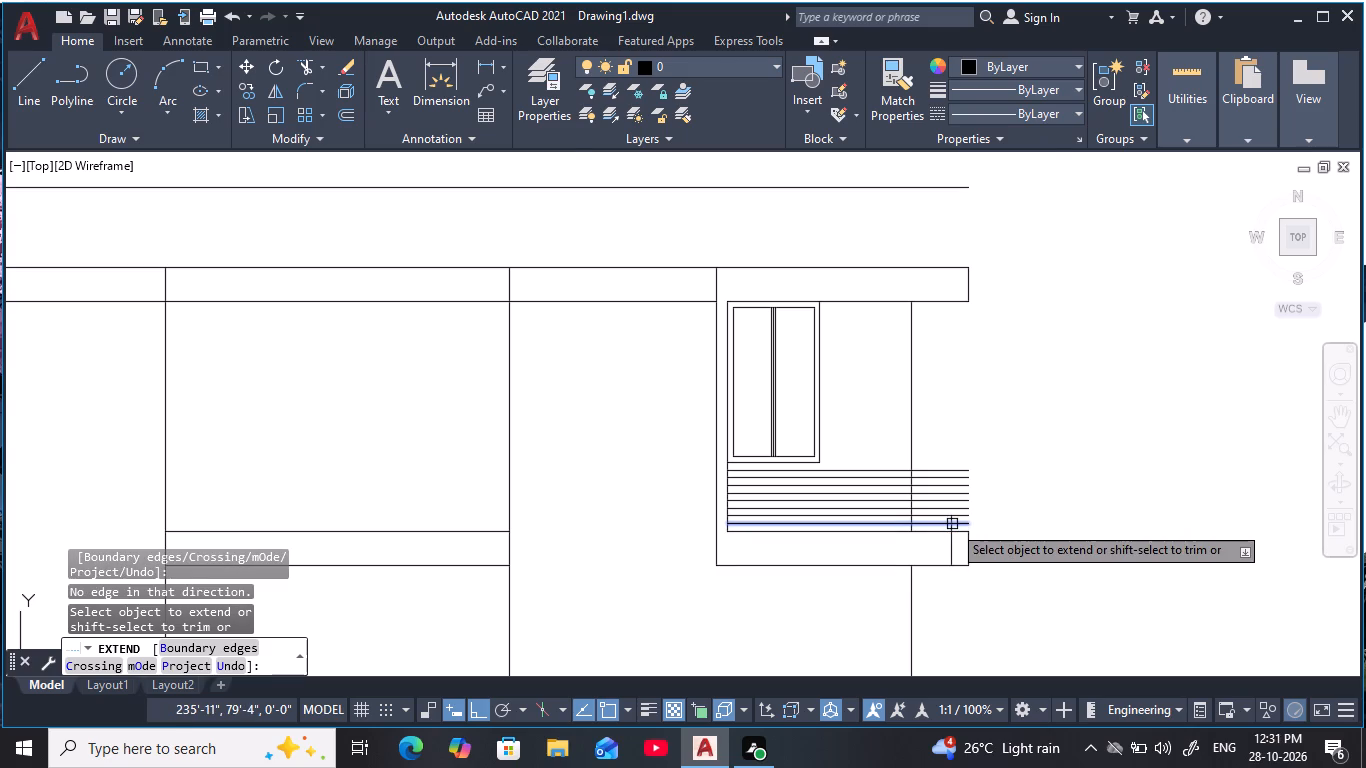
{"action": "scroll", "coordinate": [952, 524], "scroll_direction": "up", "scroll_amount": 4}
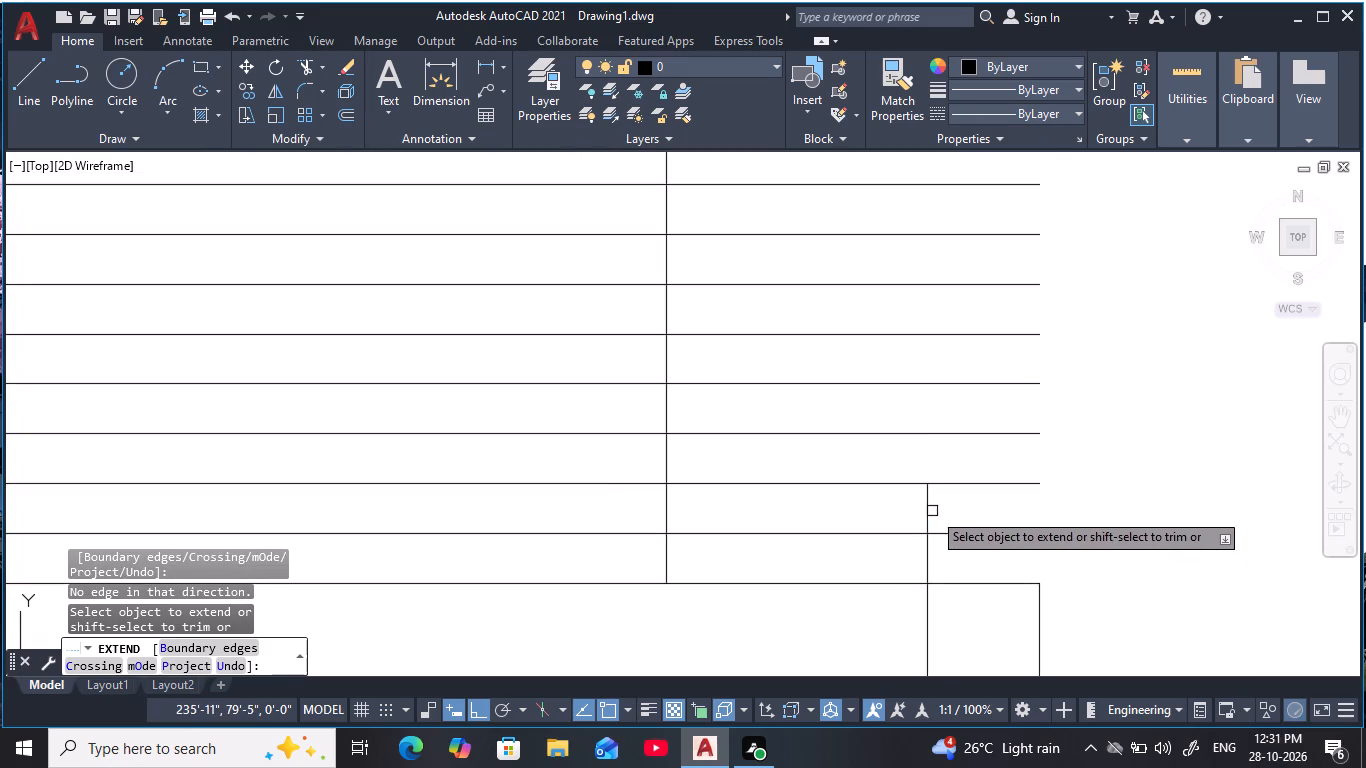
{"action": "left_click", "coordinate": [931, 509]}
{"action": "left_click", "coordinate": [936, 461]}
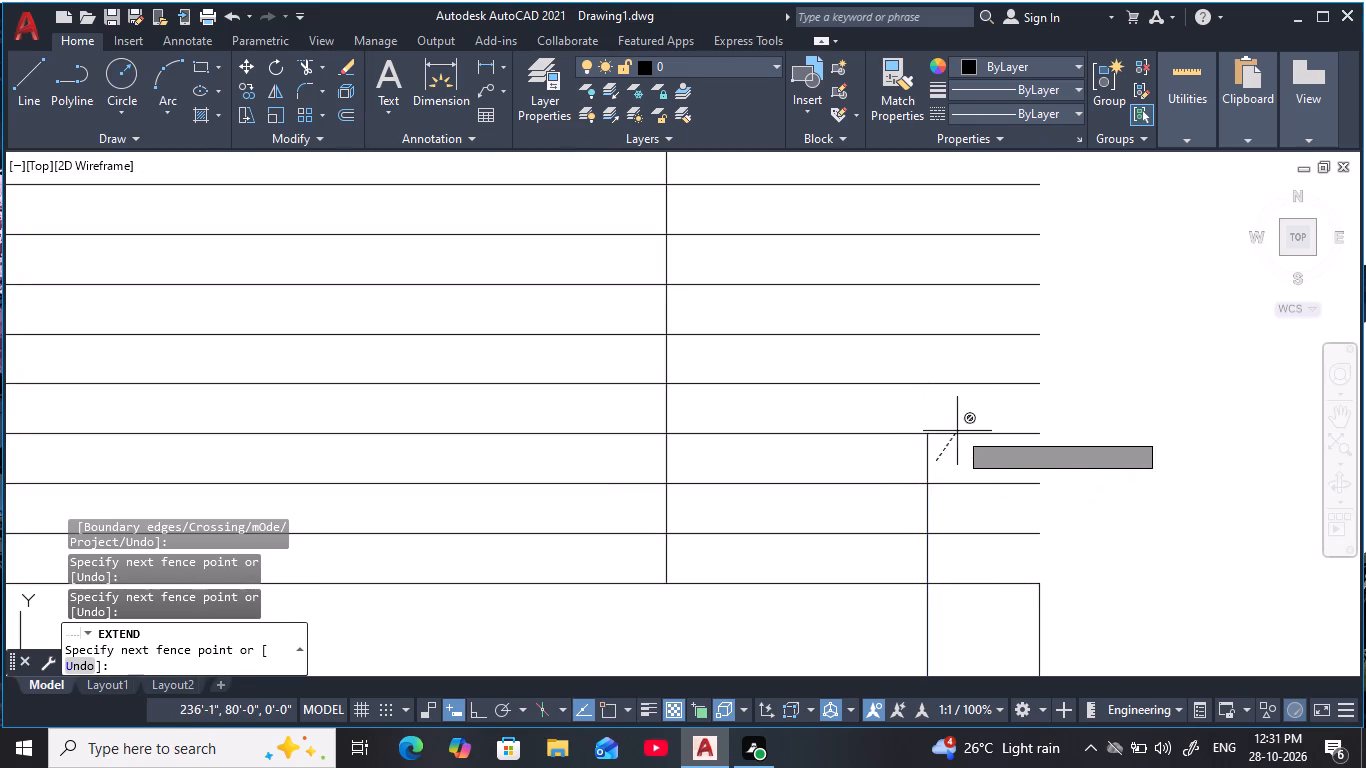
{"action": "left_click", "coordinate": [893, 474]}
{"action": "left_click_drag", "start_coordinate": [962, 408], "coordinate": [898, 425]}
{"action": "left_click_drag", "start_coordinate": [941, 370], "coordinate": [907, 377]}
{"action": "left_click_drag", "start_coordinate": [947, 320], "coordinate": [894, 328]}
{"action": "middle_click_drag", "start_coordinate": [906, 280], "coordinate": [910, 408]}
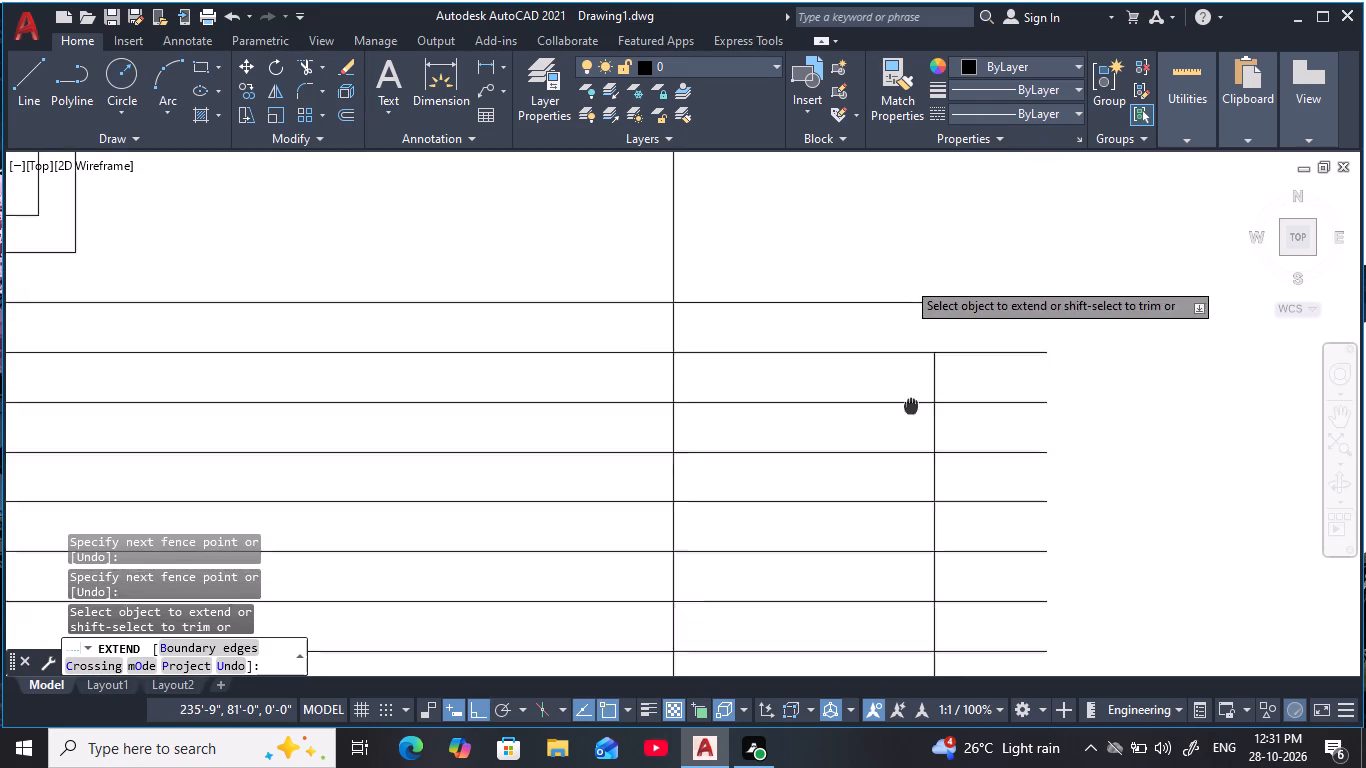
{"action": "middle_click_drag", "start_coordinate": [910, 408], "coordinate": [907, 414]}
{"action": "left_click_drag", "start_coordinate": [951, 396], "coordinate": [862, 402]}
{"action": "left_click_drag", "start_coordinate": [957, 333], "coordinate": [892, 347]}
{"action": "middle_click_drag", "start_coordinate": [917, 247], "coordinate": [919, 249]}
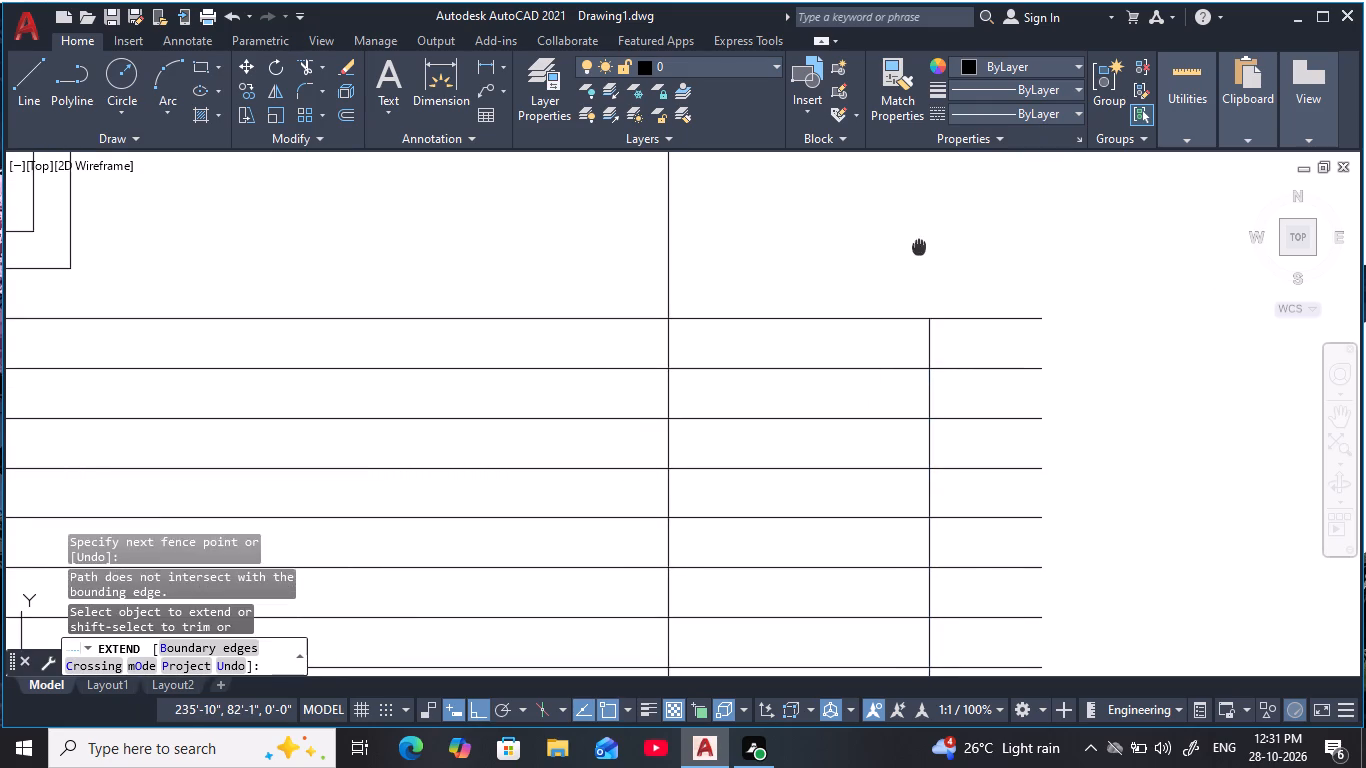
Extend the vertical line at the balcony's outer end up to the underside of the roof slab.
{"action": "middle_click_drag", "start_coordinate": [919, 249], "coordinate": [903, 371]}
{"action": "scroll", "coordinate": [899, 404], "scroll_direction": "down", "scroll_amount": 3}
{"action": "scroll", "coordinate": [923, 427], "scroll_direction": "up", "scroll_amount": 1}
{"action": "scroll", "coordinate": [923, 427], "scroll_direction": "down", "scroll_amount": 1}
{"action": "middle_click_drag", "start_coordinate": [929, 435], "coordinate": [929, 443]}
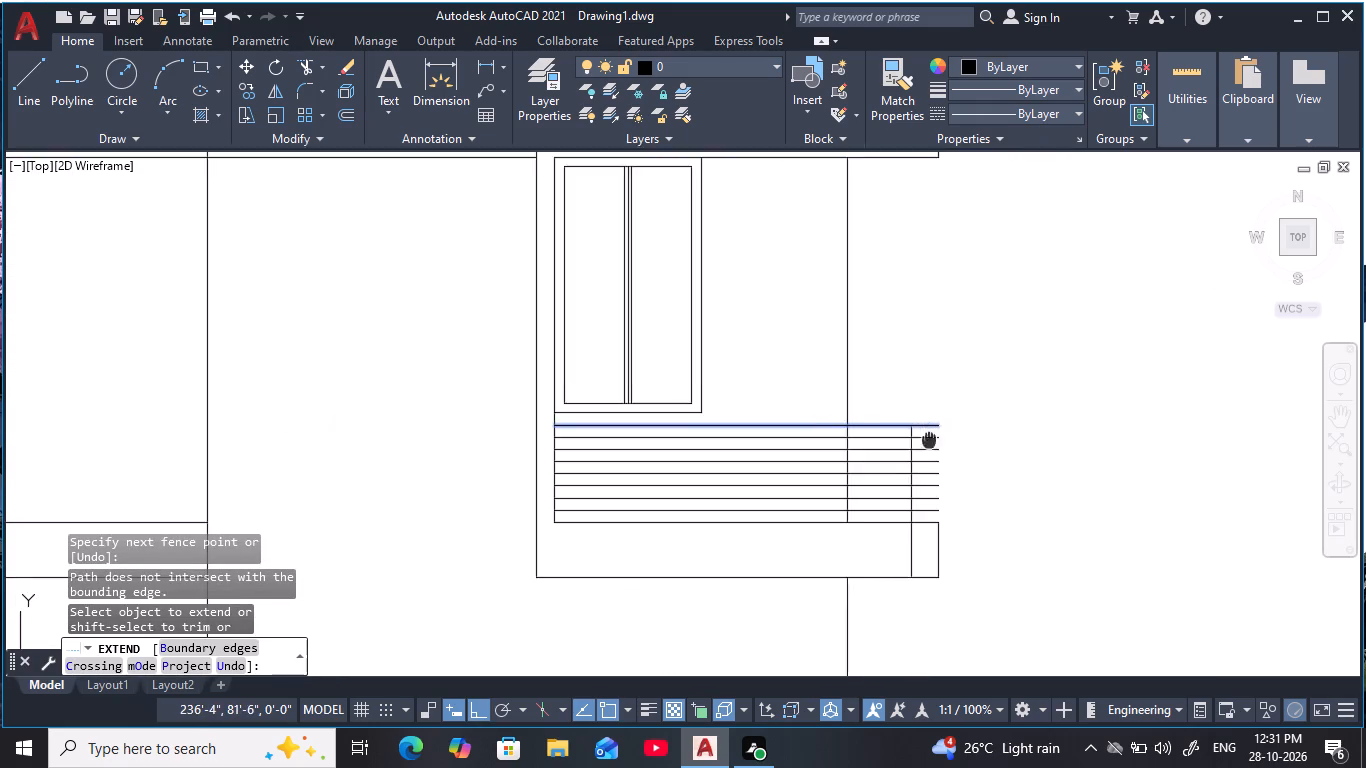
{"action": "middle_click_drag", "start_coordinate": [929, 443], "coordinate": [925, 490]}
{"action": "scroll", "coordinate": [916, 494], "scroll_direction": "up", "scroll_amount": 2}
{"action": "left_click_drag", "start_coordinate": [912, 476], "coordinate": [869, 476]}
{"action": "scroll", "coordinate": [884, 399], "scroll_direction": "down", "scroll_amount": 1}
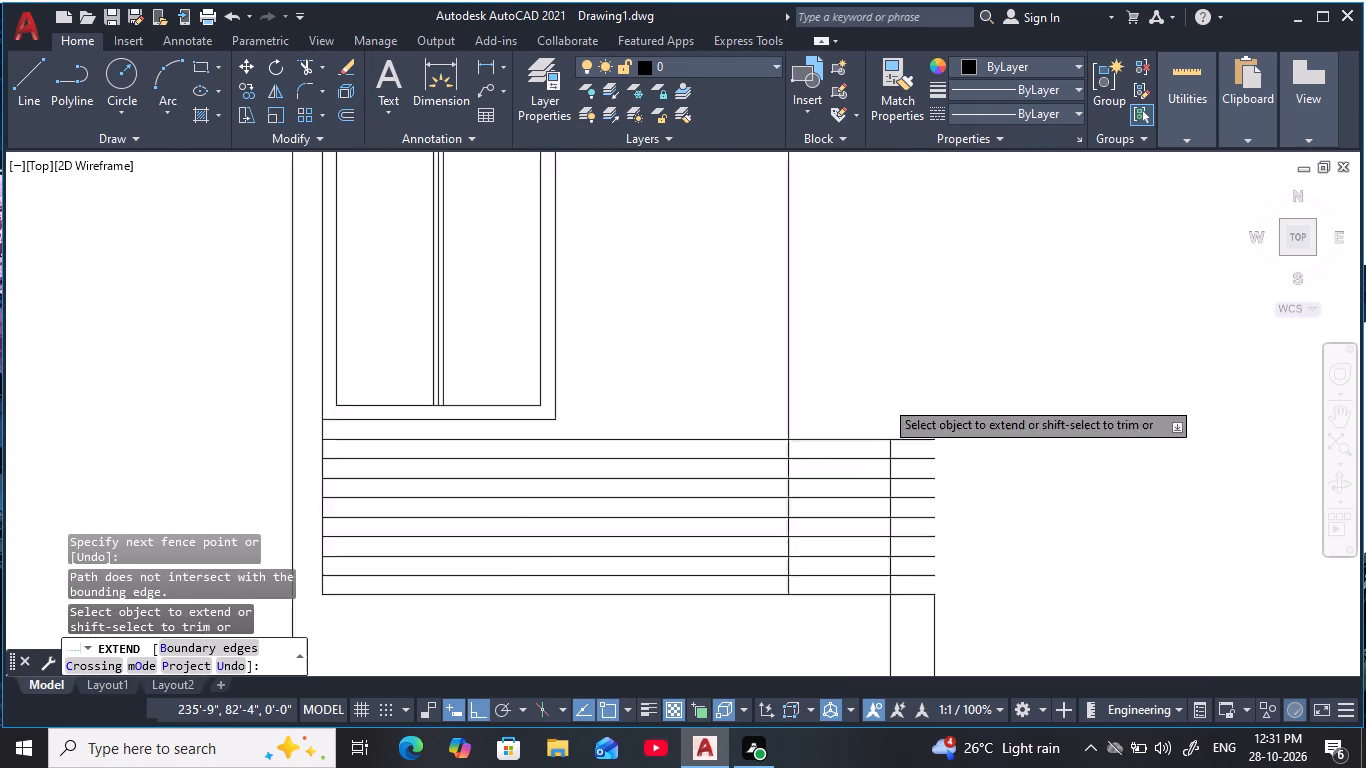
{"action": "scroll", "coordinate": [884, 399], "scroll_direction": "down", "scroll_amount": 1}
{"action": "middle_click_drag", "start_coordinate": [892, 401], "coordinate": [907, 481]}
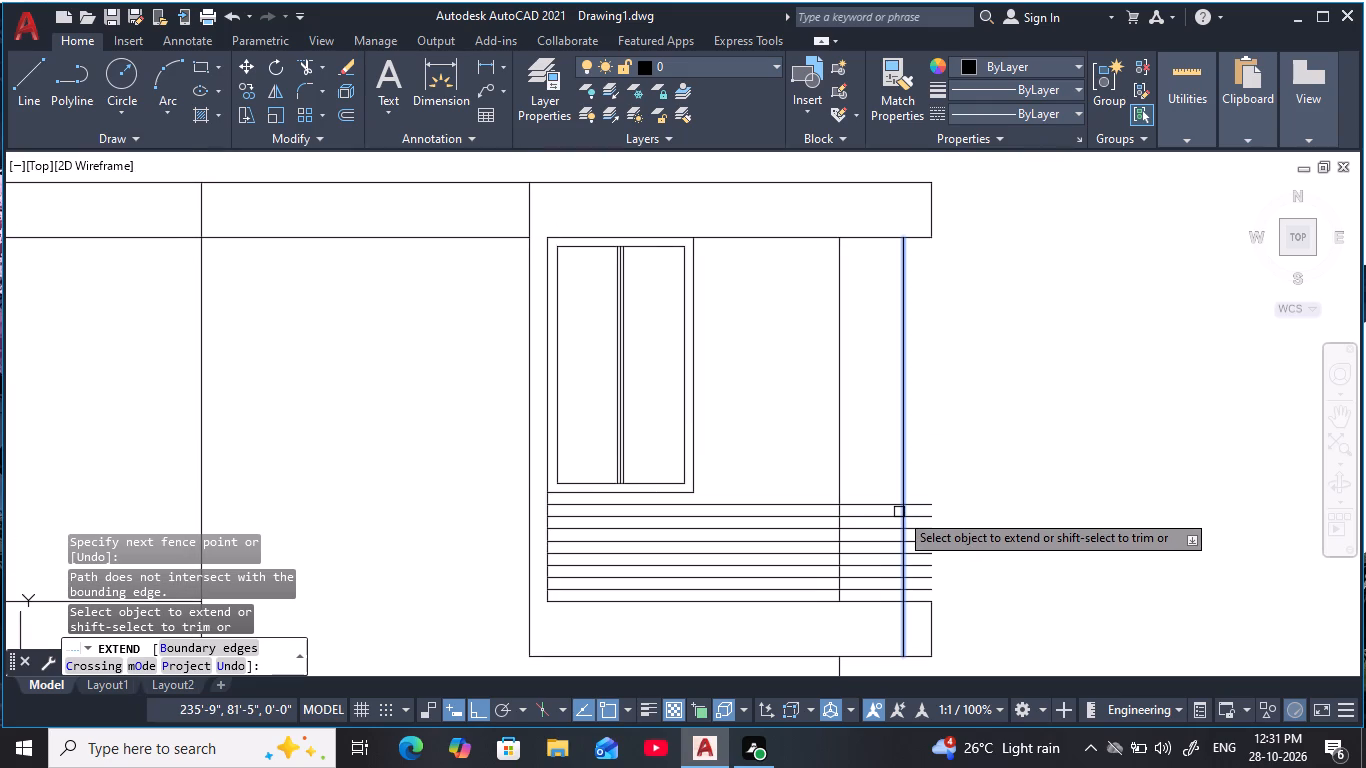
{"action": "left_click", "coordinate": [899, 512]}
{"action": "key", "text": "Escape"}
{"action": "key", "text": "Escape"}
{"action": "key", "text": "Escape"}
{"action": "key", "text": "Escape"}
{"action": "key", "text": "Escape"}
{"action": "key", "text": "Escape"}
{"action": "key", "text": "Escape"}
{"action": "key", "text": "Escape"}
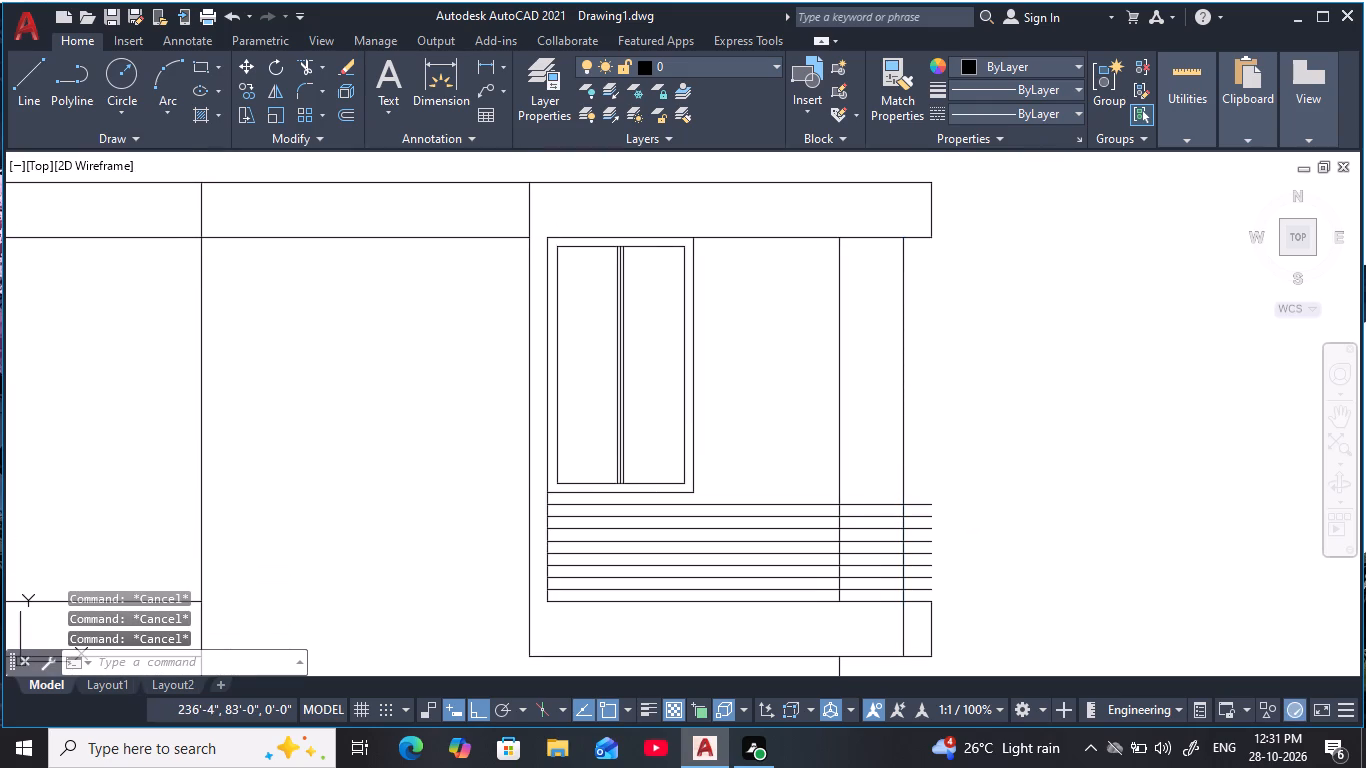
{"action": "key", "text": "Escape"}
Trim the vertical end line above the topmost balcony line and inside the slab, and the horizontal lines' ends beyond it.
{"action": "type", "text": "tr"}
{"action": "key", "text": "space"}
{"action": "left_click", "coordinate": [920, 453]}
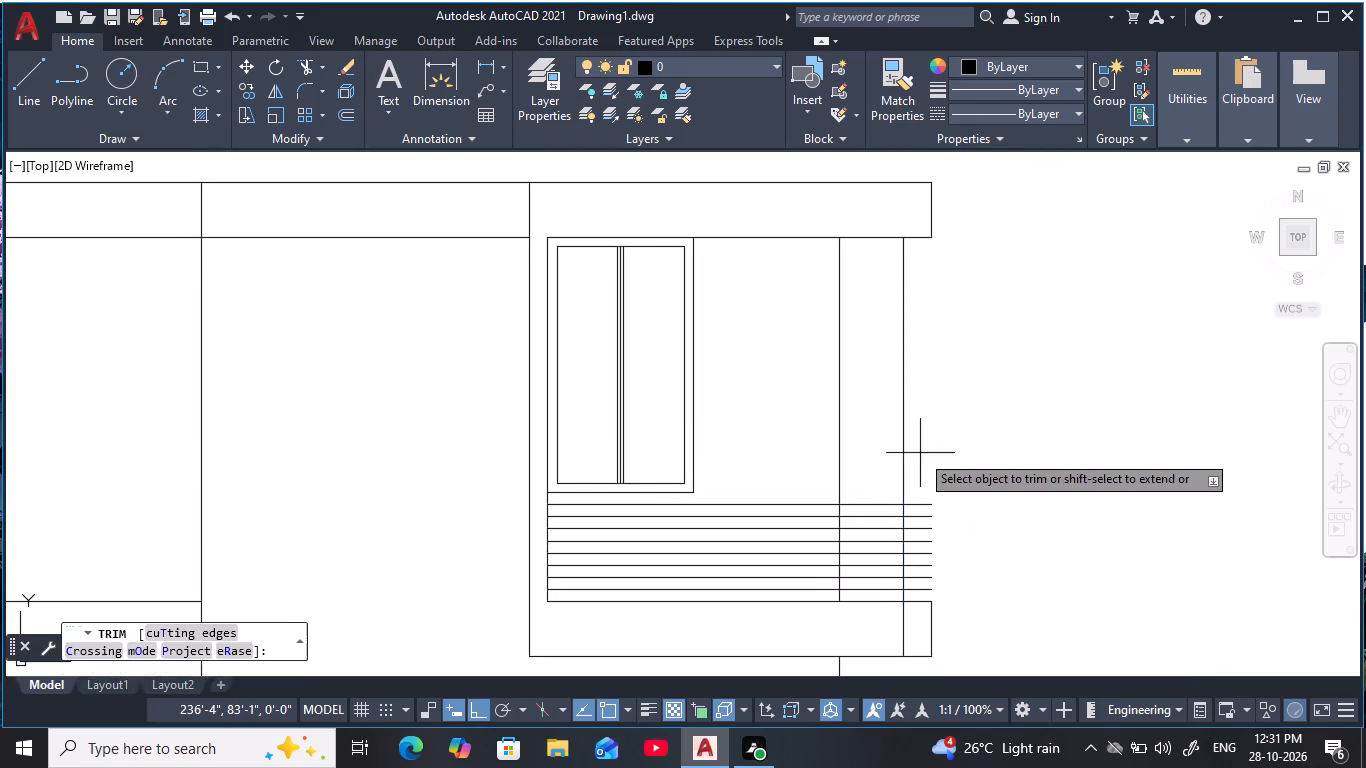
{"action": "left_click", "coordinate": [880, 473]}
{"action": "middle_click_drag", "start_coordinate": [933, 589], "coordinate": [934, 546]}
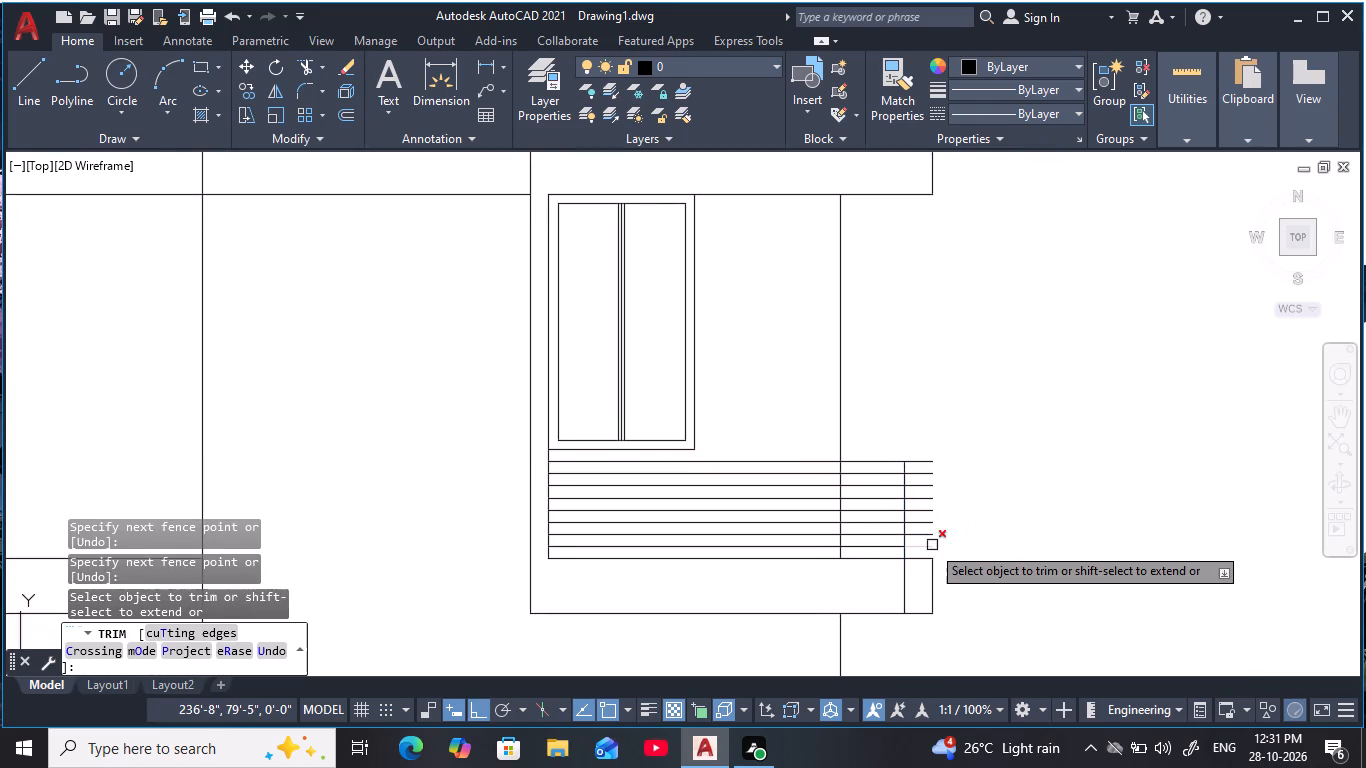
{"action": "scroll", "coordinate": [926, 550], "scroll_direction": "up", "scroll_amount": 2}
{"action": "left_click_drag", "start_coordinate": [925, 552], "coordinate": [918, 340]}
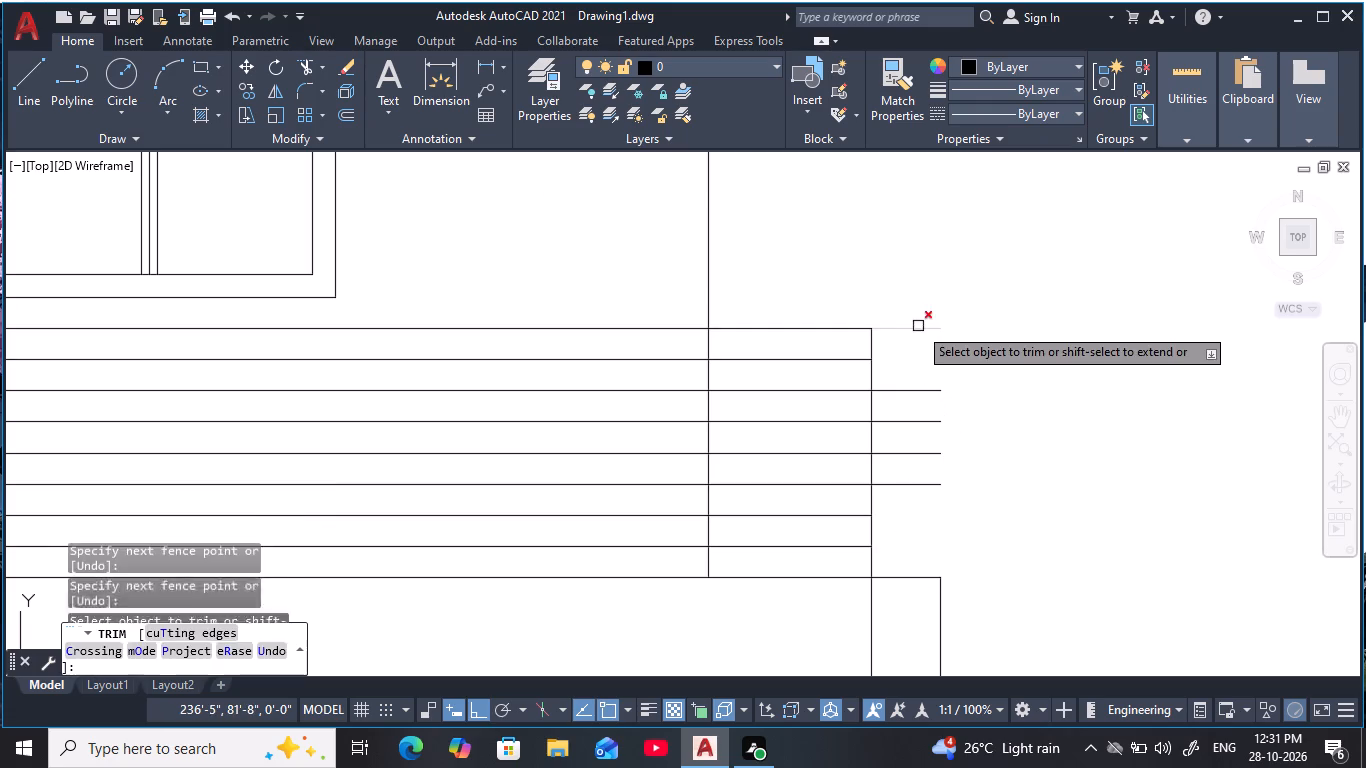
{"action": "left_click_drag", "start_coordinate": [910, 308], "coordinate": [892, 531]}
{"action": "middle_click_drag", "start_coordinate": [910, 520], "coordinate": [933, 383]}
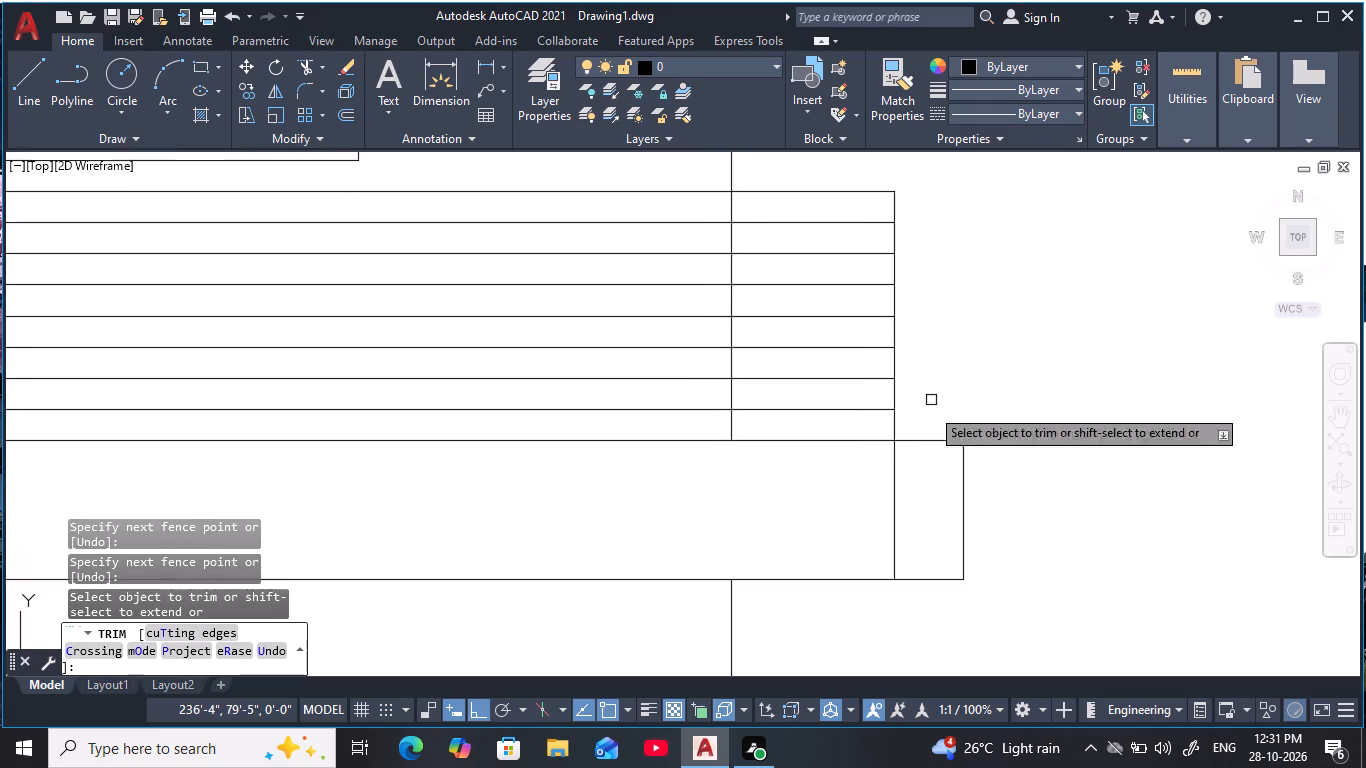
{"action": "left_click_drag", "start_coordinate": [909, 498], "coordinate": [853, 517]}
{"action": "scroll", "coordinate": [841, 495], "scroll_direction": "down", "scroll_amount": 2}
{"action": "middle_click_drag", "start_coordinate": [845, 495], "coordinate": [887, 524]}
{"action": "key", "text": "Escape"}
{"action": "key", "text": "Escape"}
{"action": "key", "text": "Escape"}
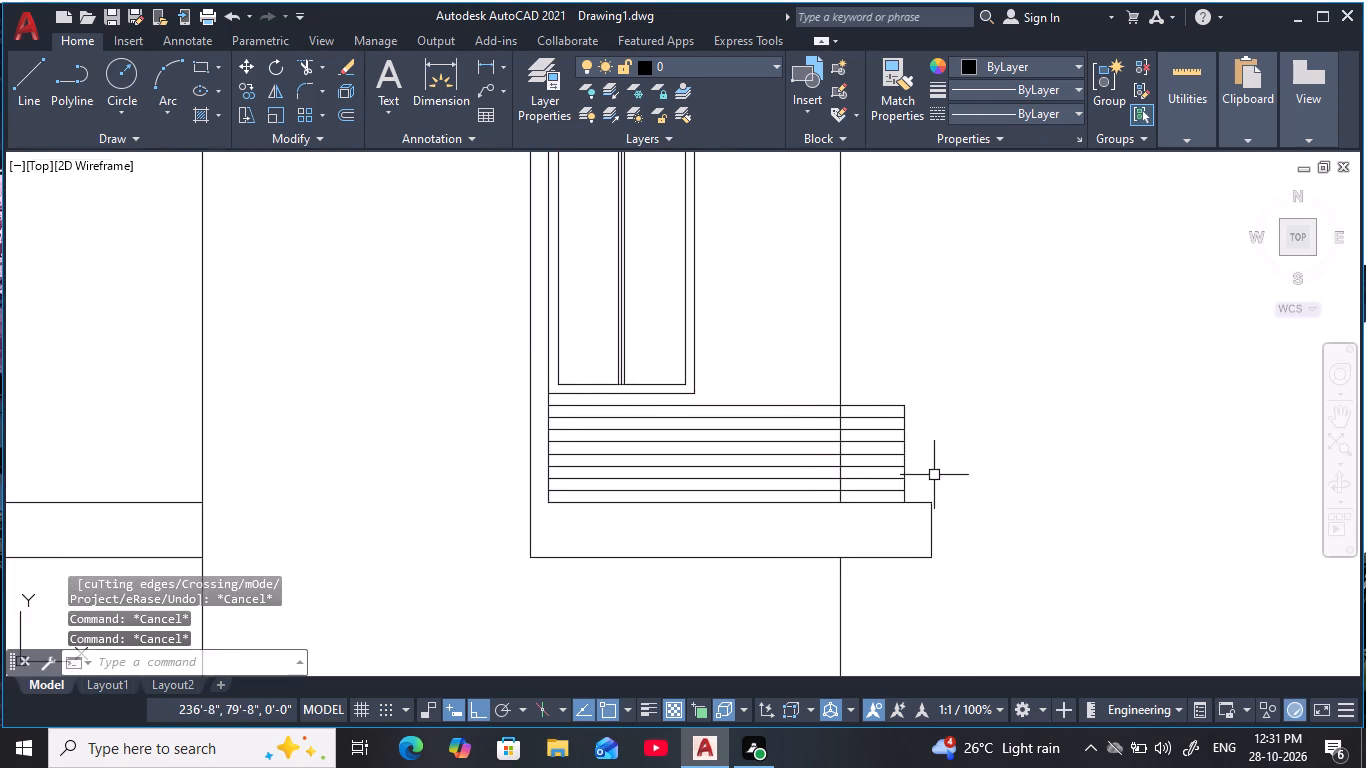
{"action": "key", "text": "Escape"}
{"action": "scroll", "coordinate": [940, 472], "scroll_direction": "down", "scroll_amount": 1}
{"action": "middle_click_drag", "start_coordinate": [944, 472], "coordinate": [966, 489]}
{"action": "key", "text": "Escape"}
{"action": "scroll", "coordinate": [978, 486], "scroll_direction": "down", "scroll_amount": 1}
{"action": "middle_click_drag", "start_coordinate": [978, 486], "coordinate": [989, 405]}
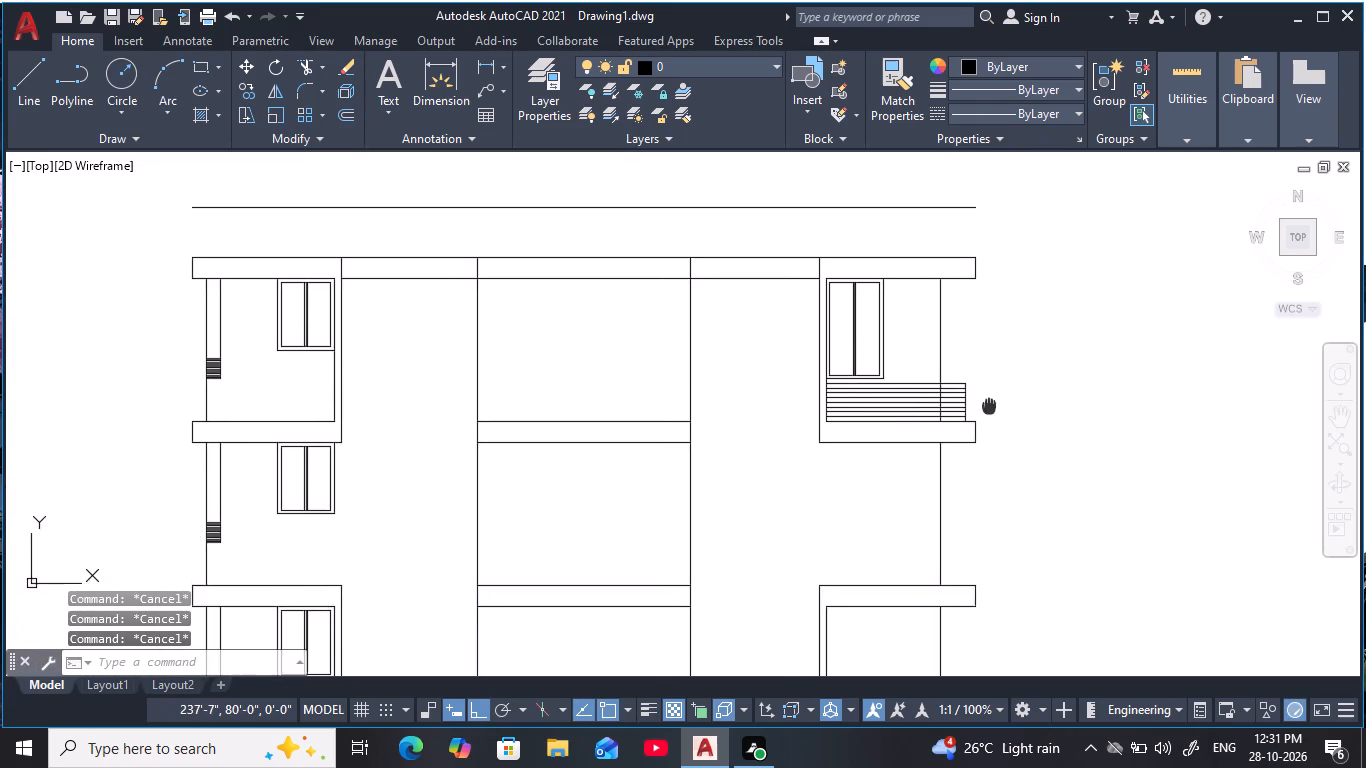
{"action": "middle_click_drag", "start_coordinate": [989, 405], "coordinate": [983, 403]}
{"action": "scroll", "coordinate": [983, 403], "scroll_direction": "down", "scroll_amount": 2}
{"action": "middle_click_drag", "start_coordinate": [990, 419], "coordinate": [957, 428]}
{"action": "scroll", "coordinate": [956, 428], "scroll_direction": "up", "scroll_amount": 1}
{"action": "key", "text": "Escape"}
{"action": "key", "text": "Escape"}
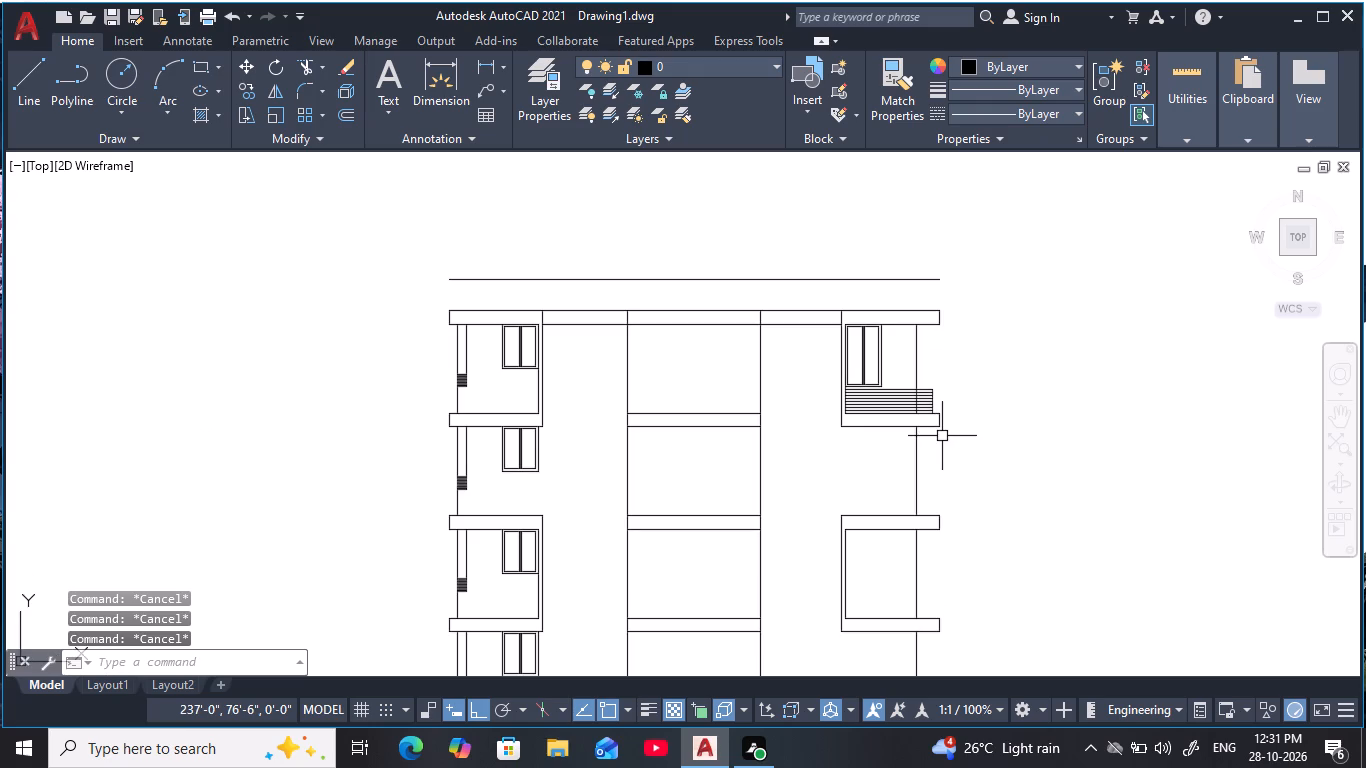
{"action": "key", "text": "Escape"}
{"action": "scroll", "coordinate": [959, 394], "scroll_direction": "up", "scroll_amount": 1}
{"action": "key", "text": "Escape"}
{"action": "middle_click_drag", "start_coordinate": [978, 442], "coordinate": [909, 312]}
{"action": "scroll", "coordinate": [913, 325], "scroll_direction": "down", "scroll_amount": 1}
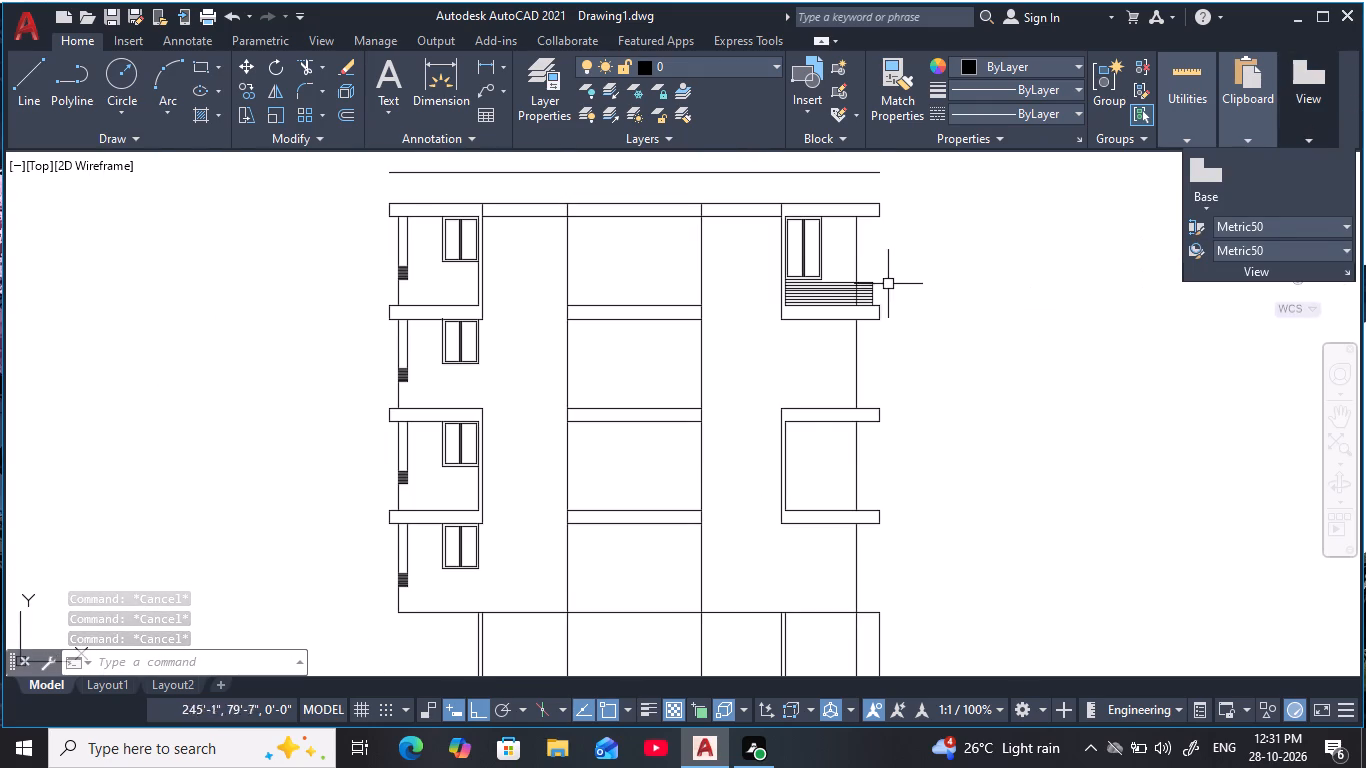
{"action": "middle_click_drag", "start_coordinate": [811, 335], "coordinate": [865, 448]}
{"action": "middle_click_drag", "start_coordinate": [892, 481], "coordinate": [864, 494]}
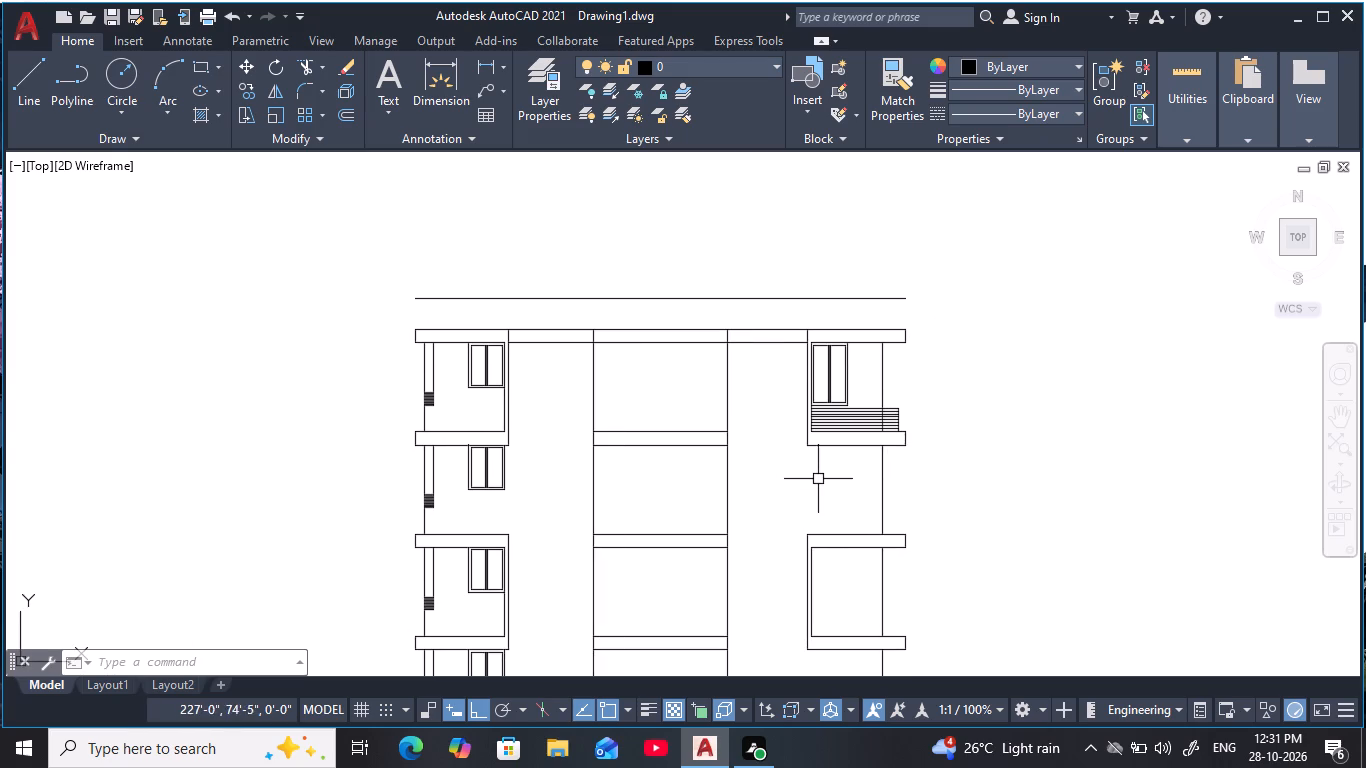
Offset the top edge of the right column's second slab below the roof 3' upward.
{"action": "scroll", "coordinate": [829, 502], "scroll_direction": "up", "scroll_amount": 1}
{"action": "middle_click_drag", "start_coordinate": [827, 522], "coordinate": [818, 509]}
{"action": "key", "text": "Escape"}
{"action": "key", "text": "Escape"}
{"action": "key", "text": "Escape"}
{"action": "middle_click_drag", "start_coordinate": [846, 534], "coordinate": [806, 509]}
{"action": "key", "text": "Escape"}
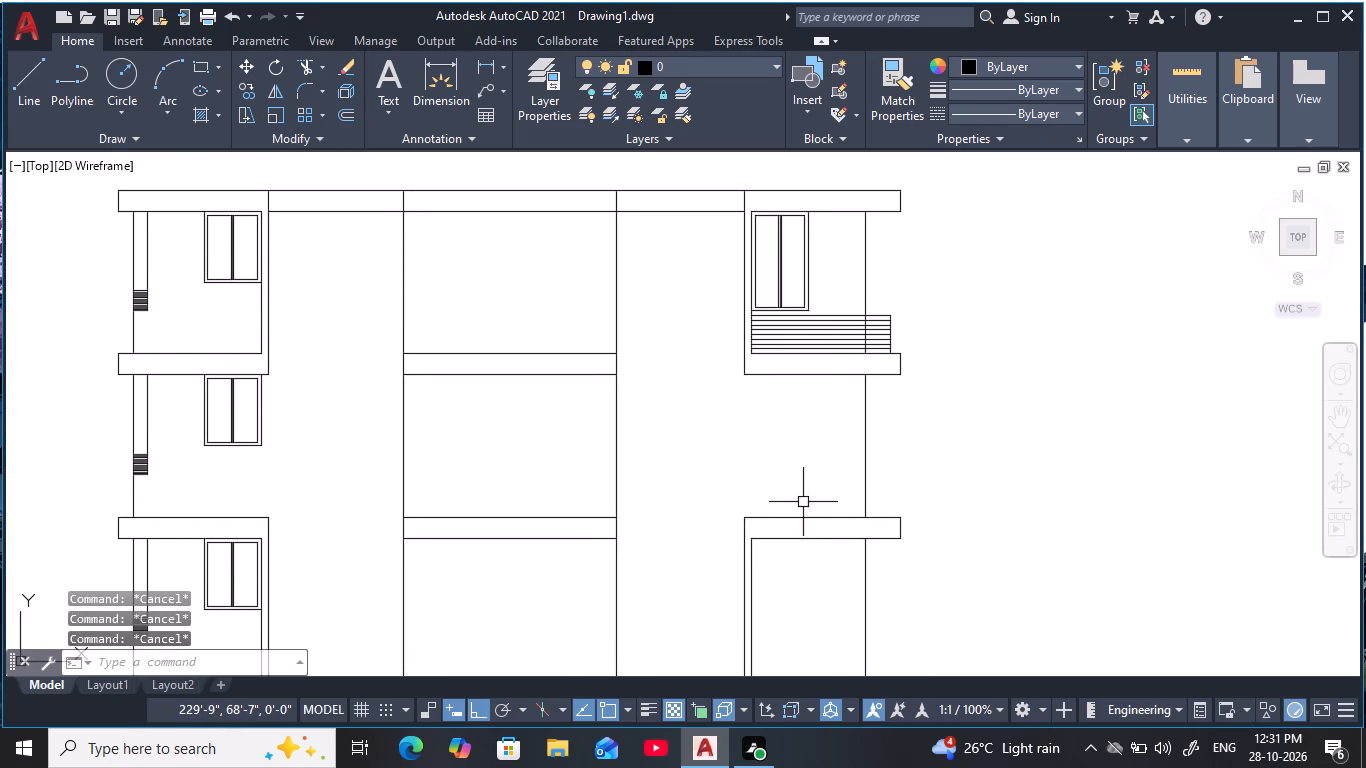
{"action": "type", "text": "o"}
{"action": "key", "text": "space"}
{"action": "key", "text": "3"}
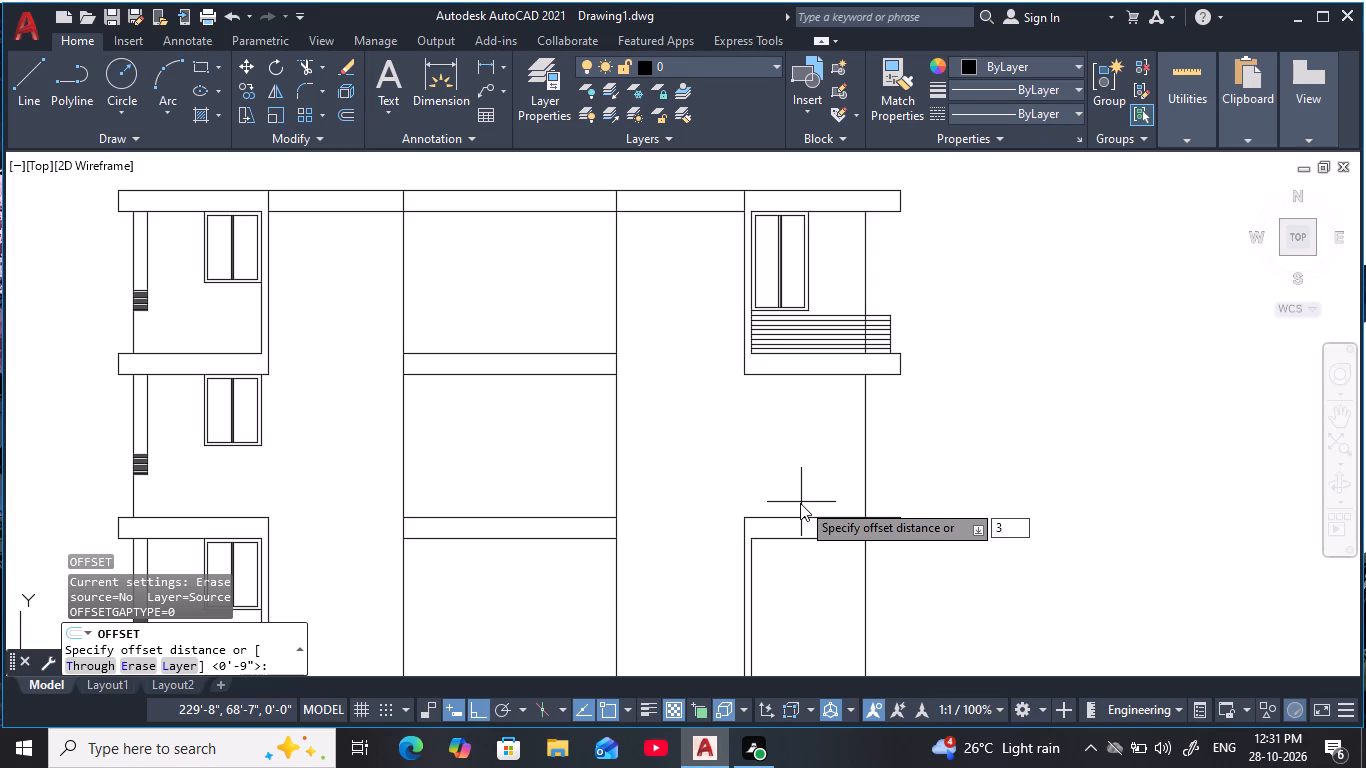
{"action": "type", "text": "'"}
{"action": "key", "text": "space"}
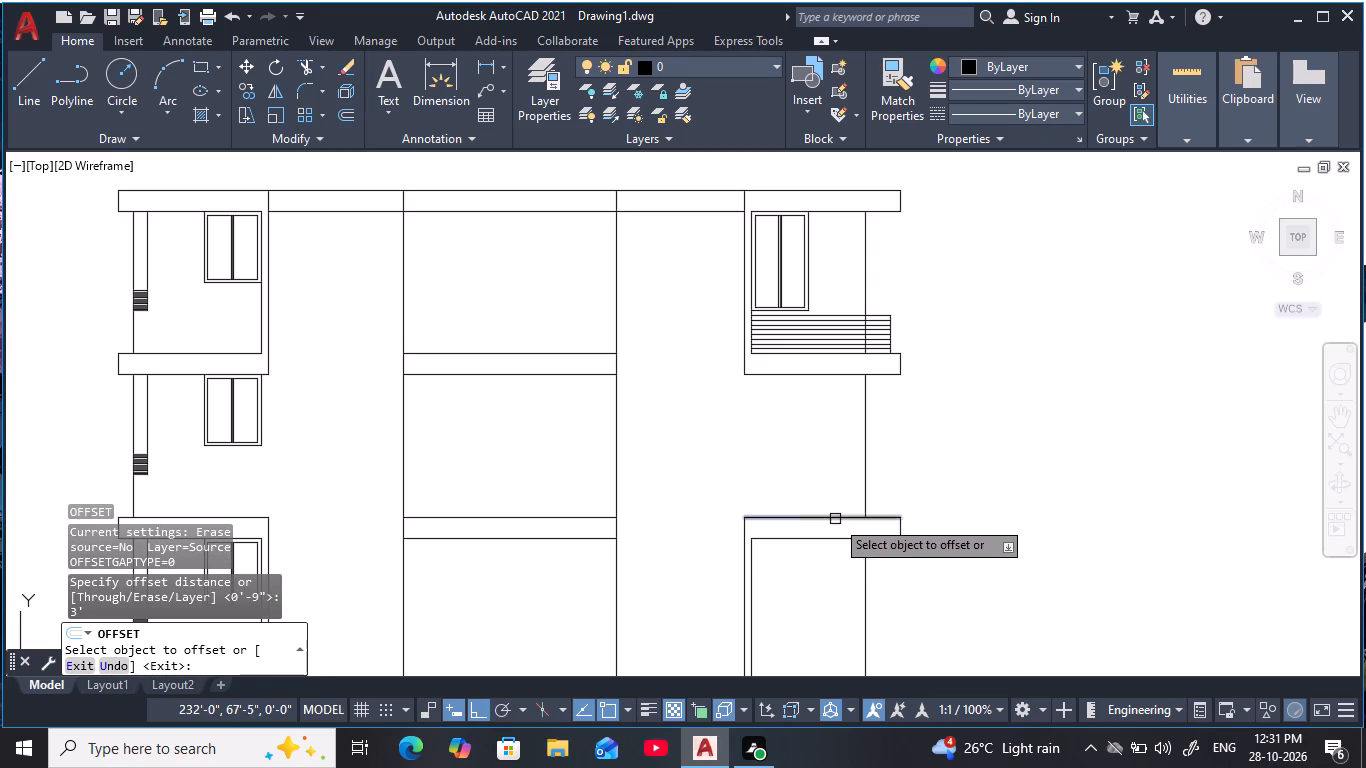
{"action": "left_click", "coordinate": [835, 519]}
{"action": "left_click", "coordinate": [825, 441]}
{"action": "key", "text": "Escape"}
{"action": "key", "text": "Escape"}
{"action": "middle_click_drag", "start_coordinate": [825, 436], "coordinate": [877, 487]}
{"action": "key", "text": "Escape"}
{"action": "key", "text": "Escape"}
{"action": "key", "text": "Escape"}
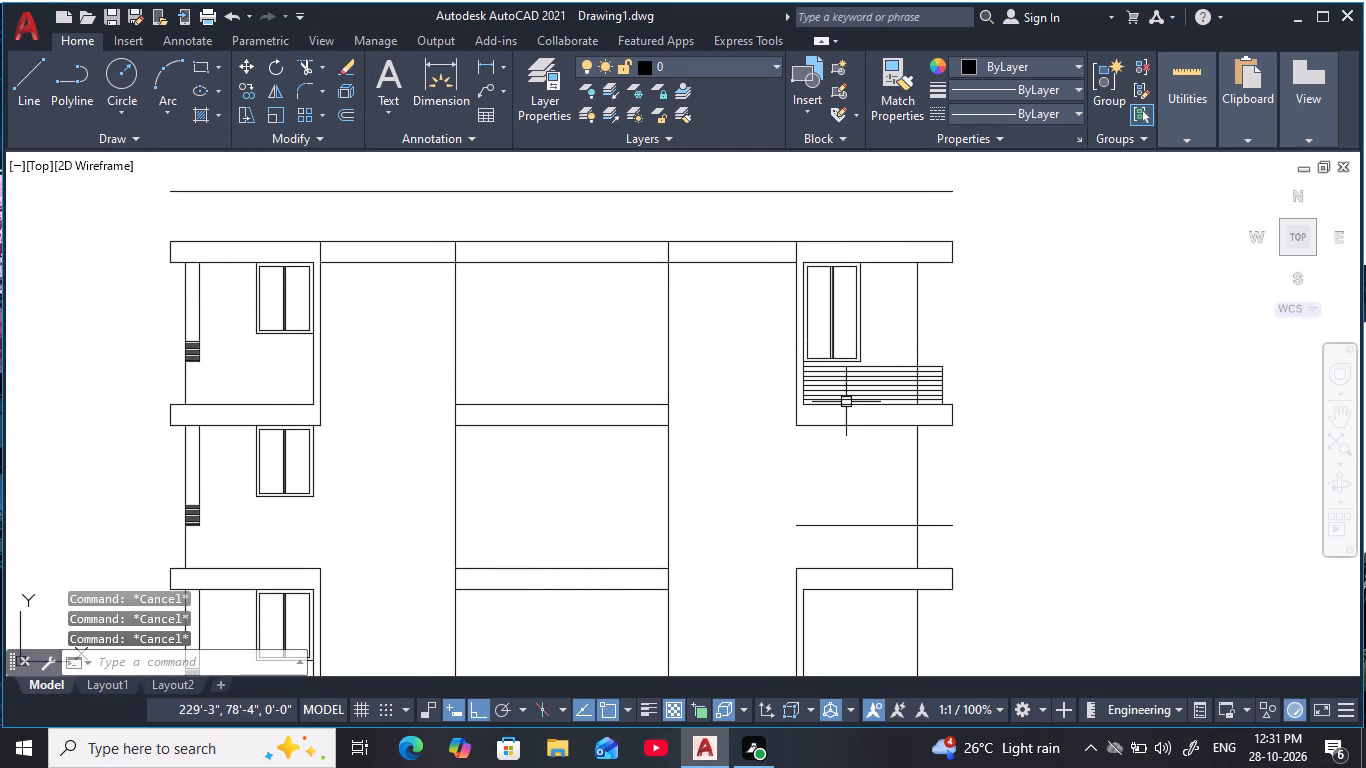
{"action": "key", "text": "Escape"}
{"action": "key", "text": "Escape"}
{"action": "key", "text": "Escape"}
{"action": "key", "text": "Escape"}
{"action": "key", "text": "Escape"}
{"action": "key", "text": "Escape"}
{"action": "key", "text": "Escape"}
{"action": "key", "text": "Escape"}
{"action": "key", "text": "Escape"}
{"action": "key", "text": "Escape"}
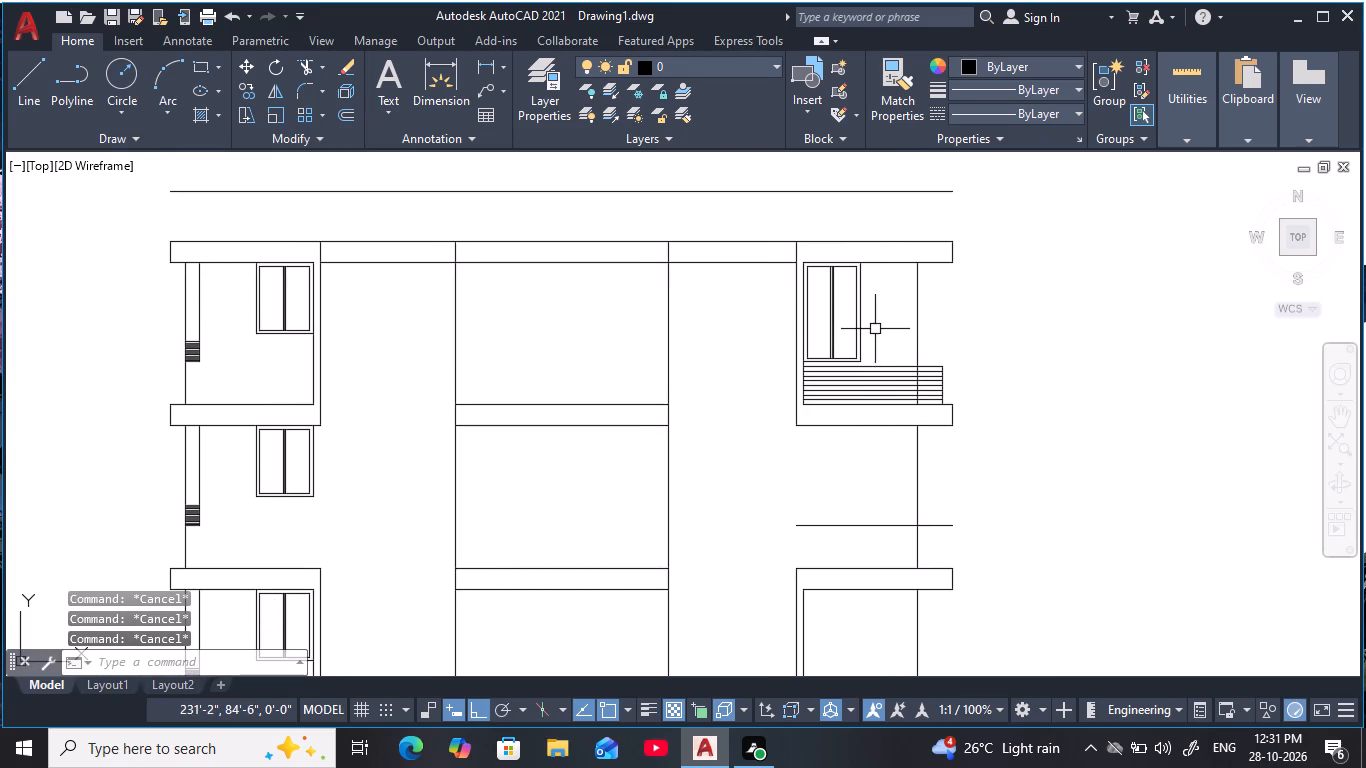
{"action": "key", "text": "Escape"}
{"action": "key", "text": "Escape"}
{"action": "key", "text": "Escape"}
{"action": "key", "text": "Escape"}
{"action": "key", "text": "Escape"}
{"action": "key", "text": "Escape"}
Copy the top-floor right-column window from its upper frame corner to the slab undersides of the three floors below.
{"action": "scroll", "coordinate": [837, 294], "scroll_direction": "up", "scroll_amount": 2}
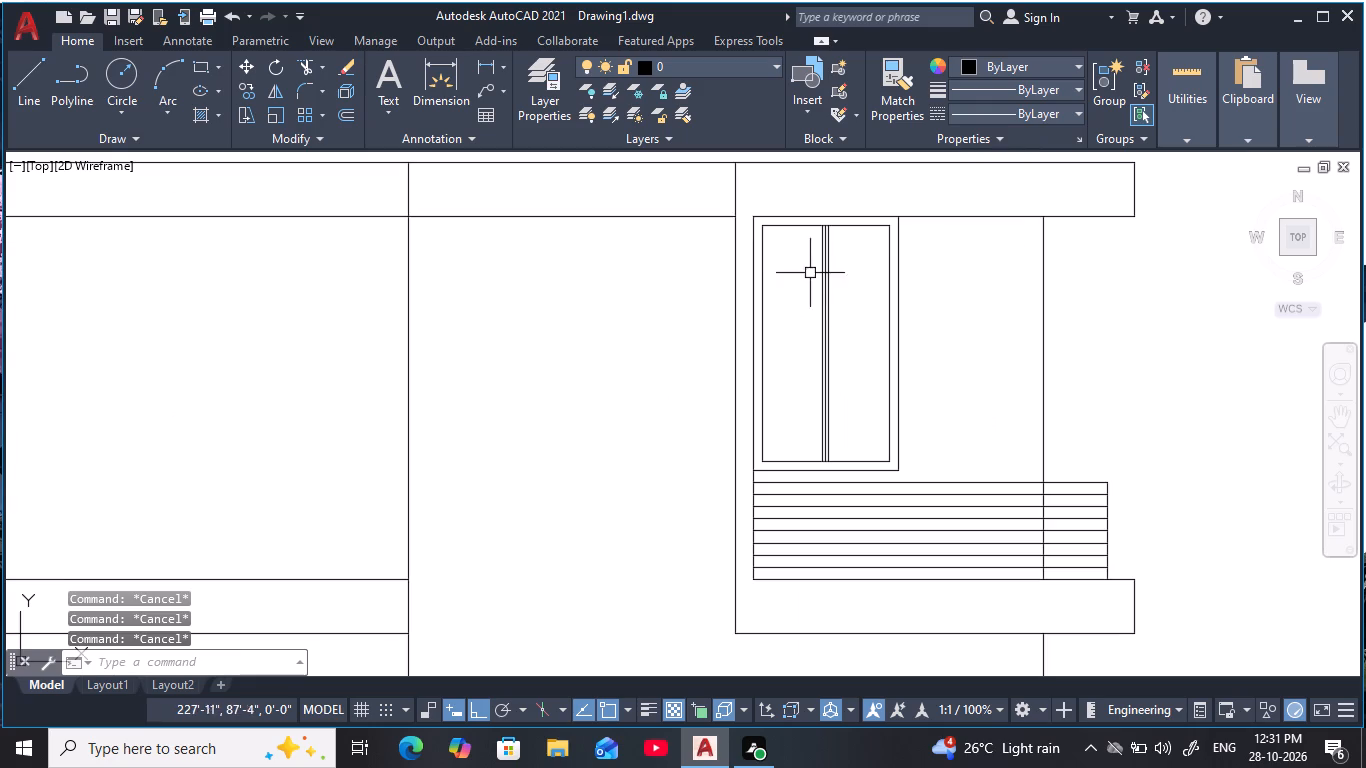
{"action": "left_click", "coordinate": [745, 204]}
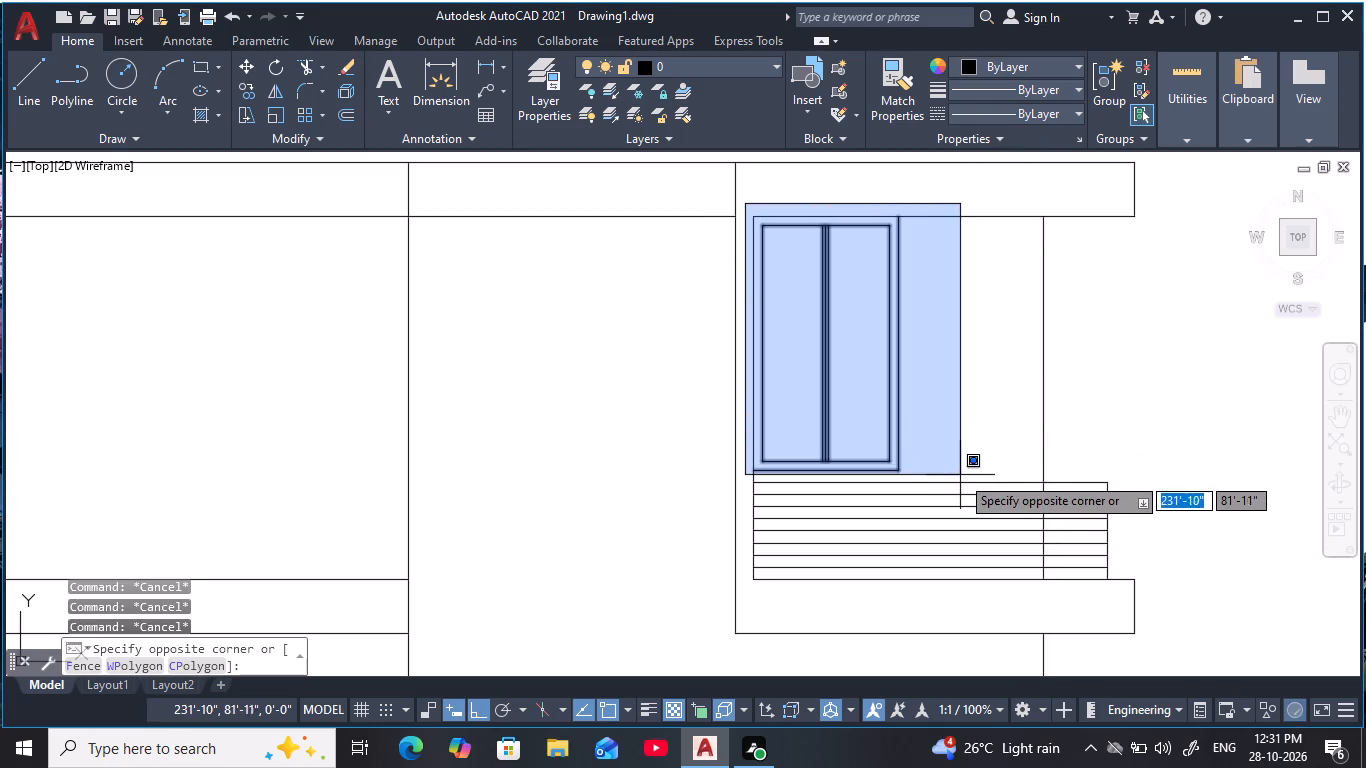
{"action": "left_click", "coordinate": [961, 476]}
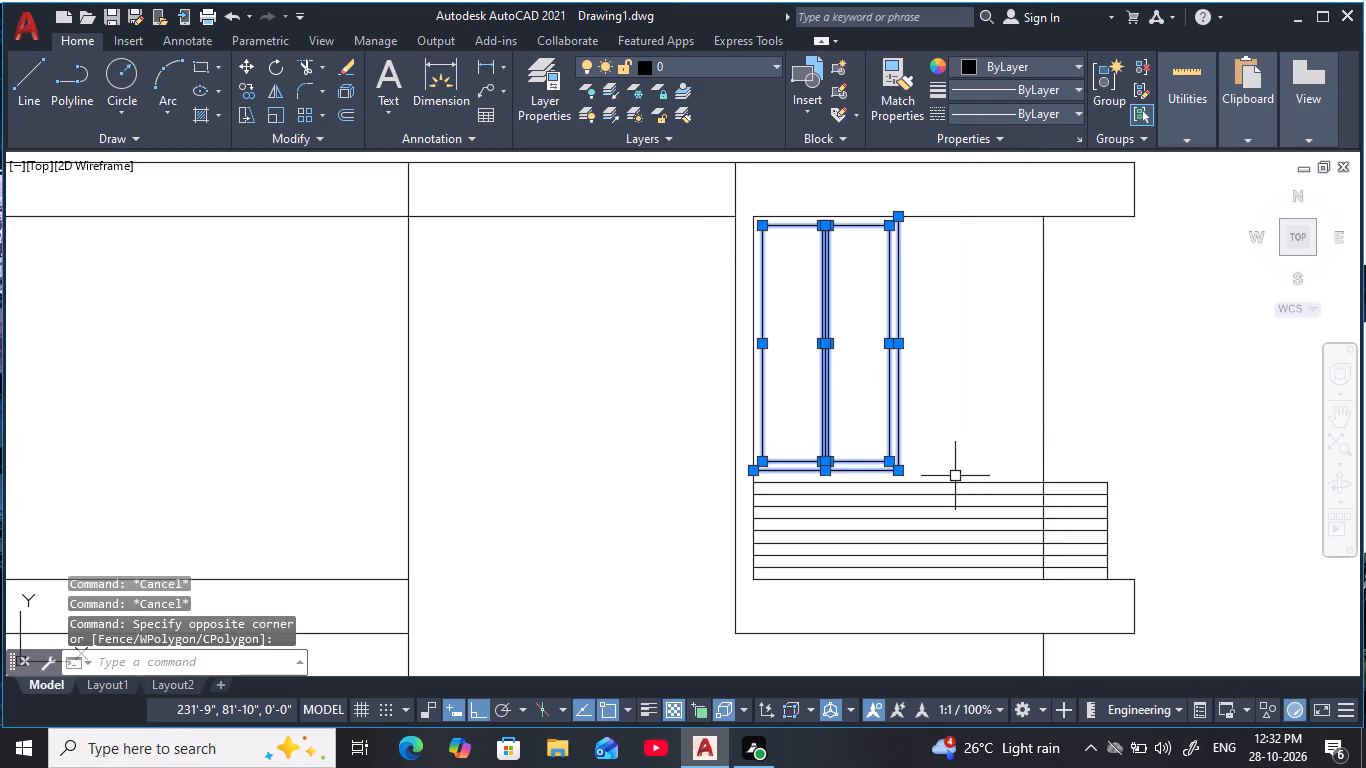
{"action": "key", "text": "c"}
{"action": "key", "text": "o"}
{"action": "key", "text": "space"}
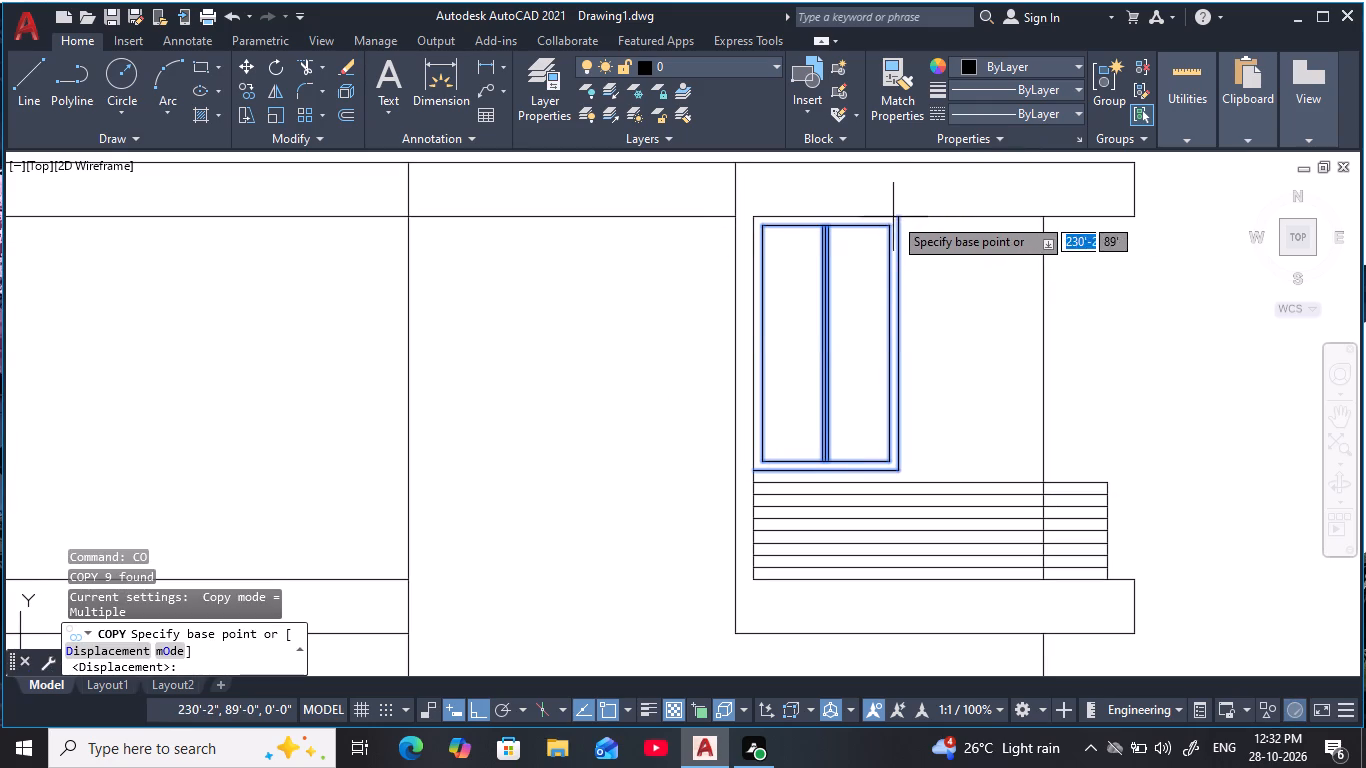
{"action": "left_click", "coordinate": [895, 215]}
{"action": "middle_click_drag", "start_coordinate": [891, 494], "coordinate": [876, 230]}
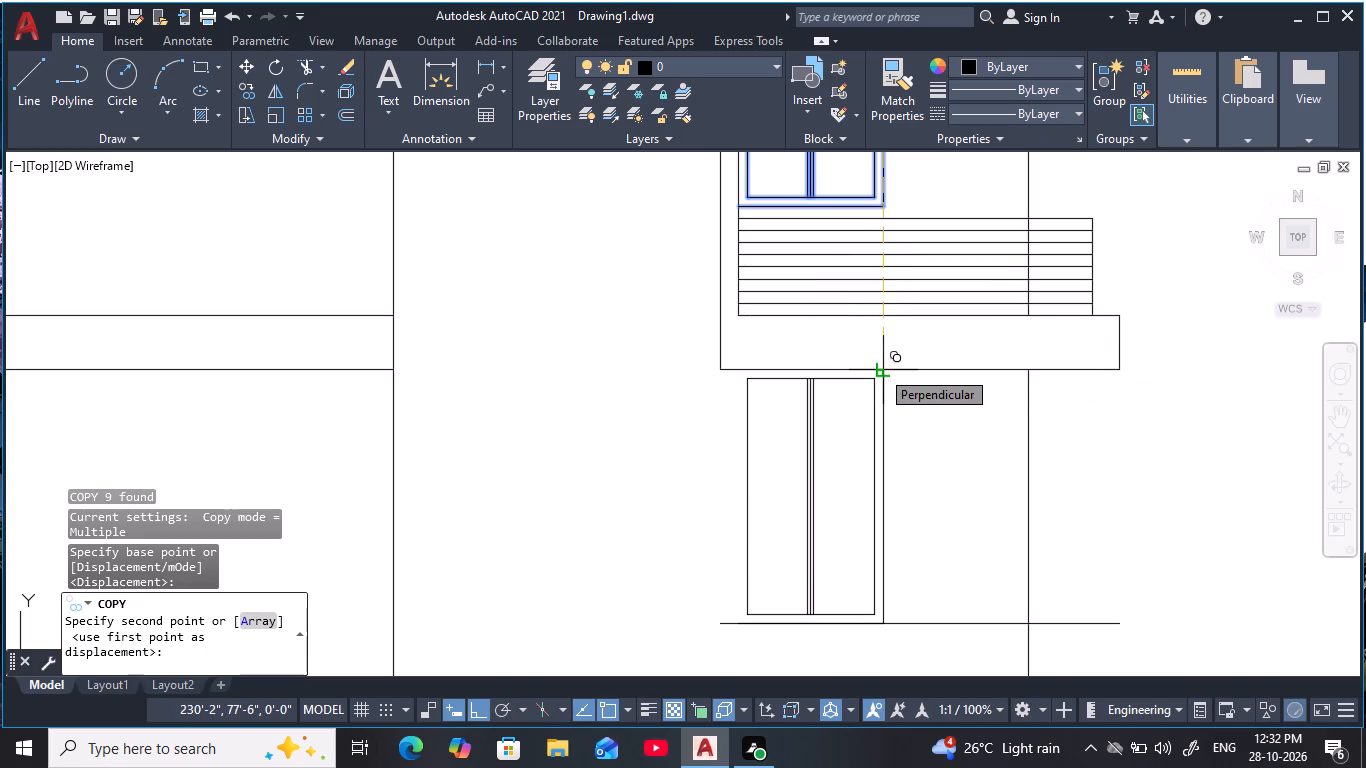
{"action": "left_click", "coordinate": [880, 369]}
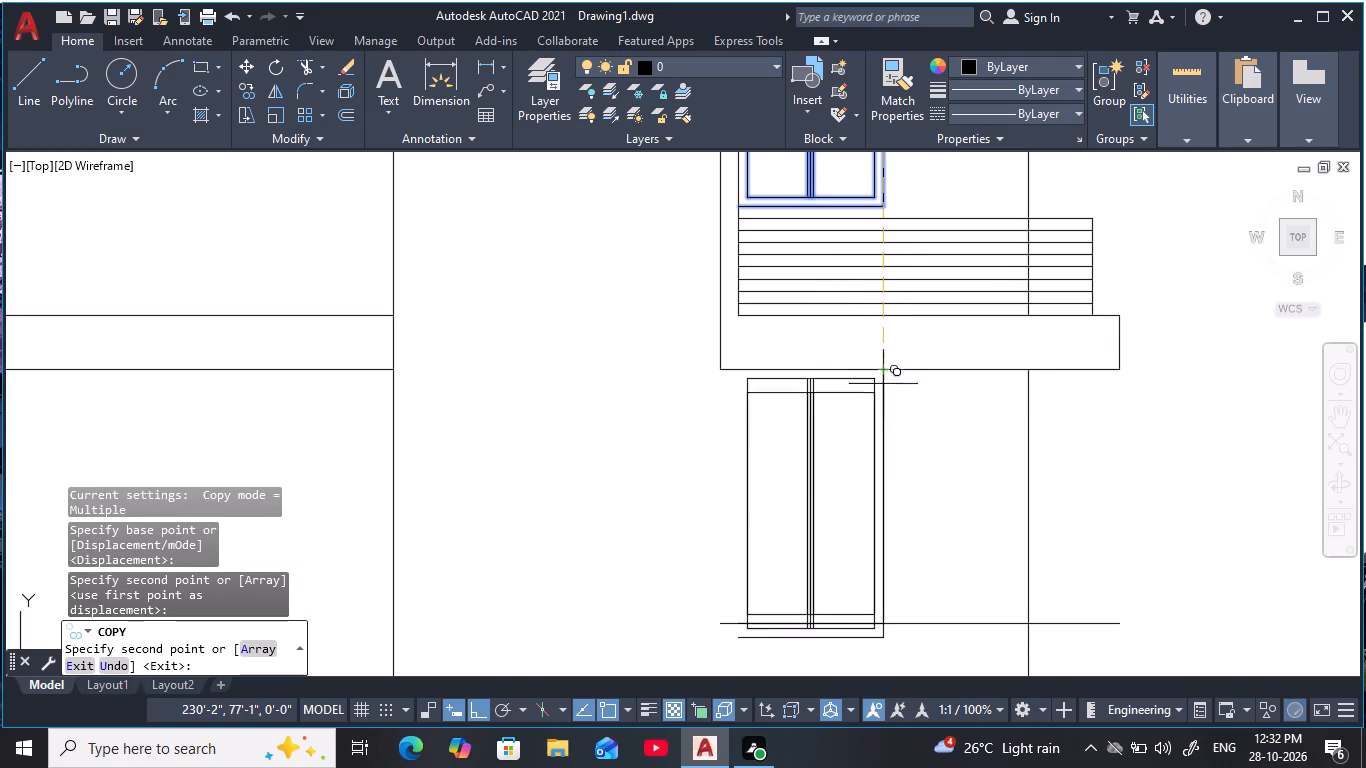
{"action": "middle_click_drag", "start_coordinate": [951, 484], "coordinate": [972, 318]}
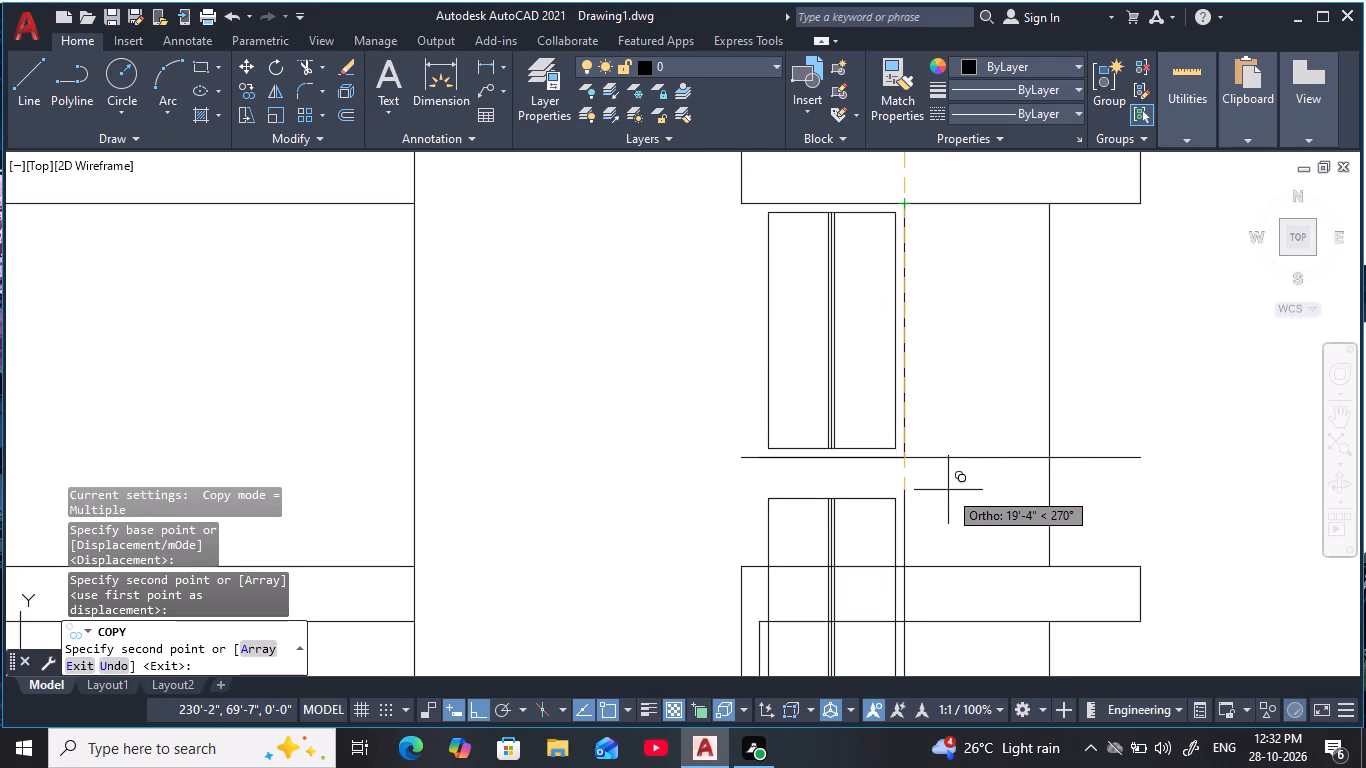
{"action": "middle_click_drag", "start_coordinate": [948, 490], "coordinate": [957, 257]}
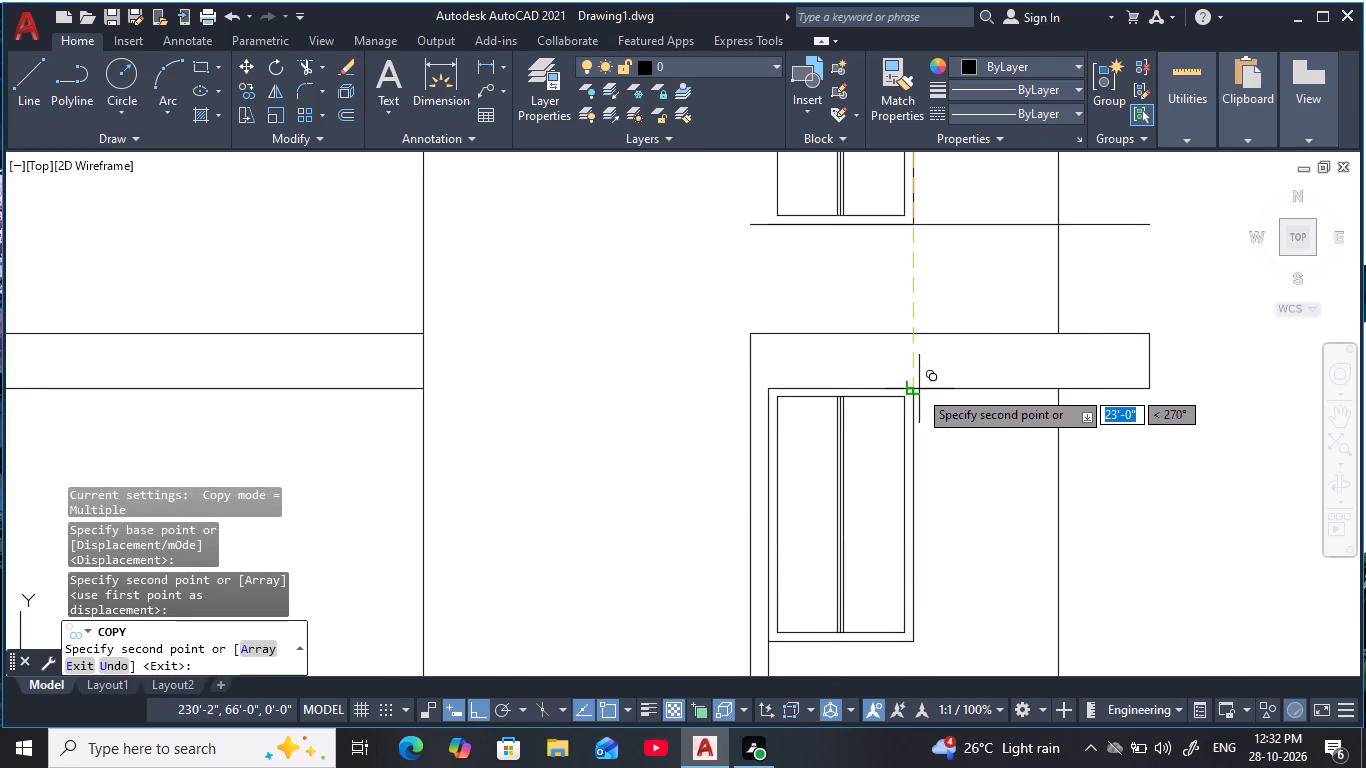
{"action": "left_click", "coordinate": [918, 389]}
{"action": "middle_click_drag", "start_coordinate": [942, 531], "coordinate": [963, 176]}
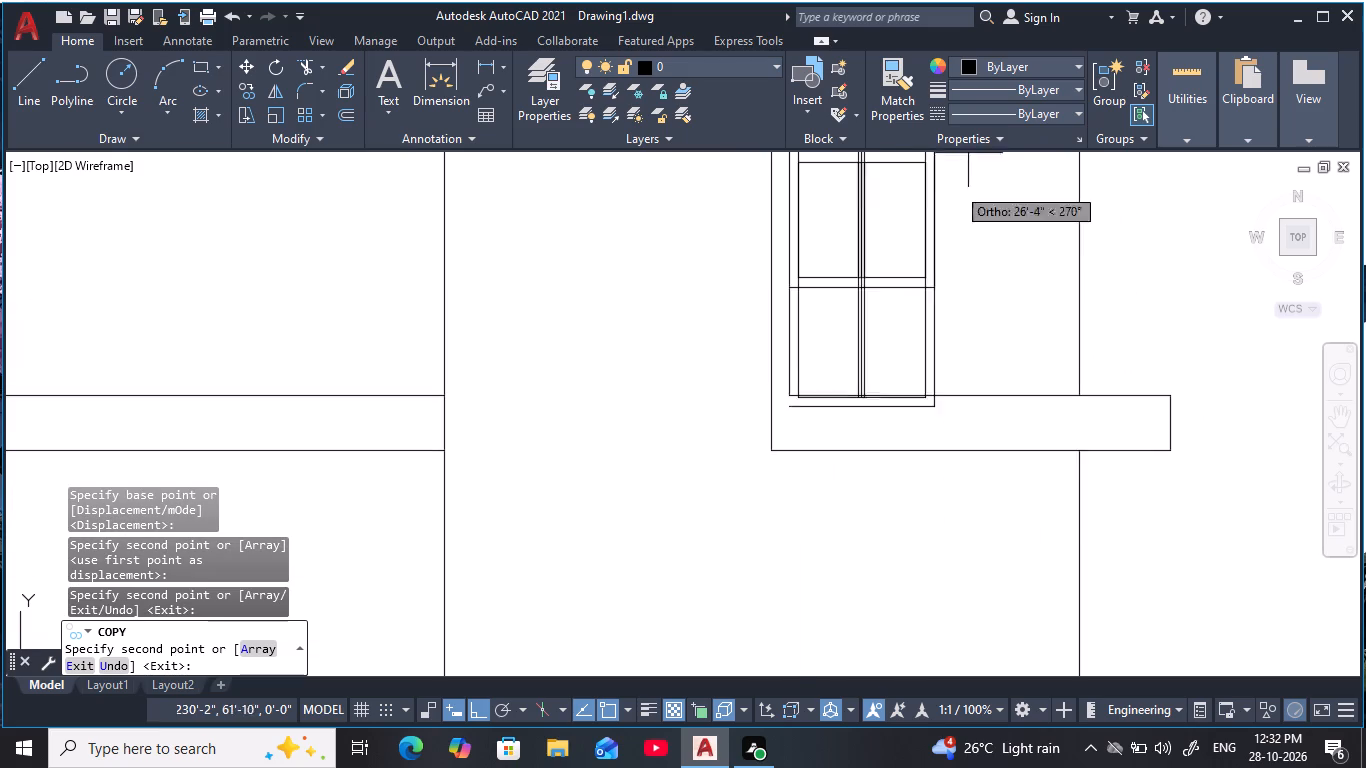
{"action": "left_click", "coordinate": [931, 447]}
{"action": "scroll", "coordinate": [966, 351], "scroll_direction": "down", "scroll_amount": 1}
{"action": "key", "text": "Escape"}
{"action": "key", "text": "Escape"}
{"action": "scroll", "coordinate": [966, 342], "scroll_direction": "down", "scroll_amount": 1}
{"action": "middle_click_drag", "start_coordinate": [966, 342], "coordinate": [962, 432]}
{"action": "key", "text": "Escape"}
{"action": "key", "text": "Escape"}
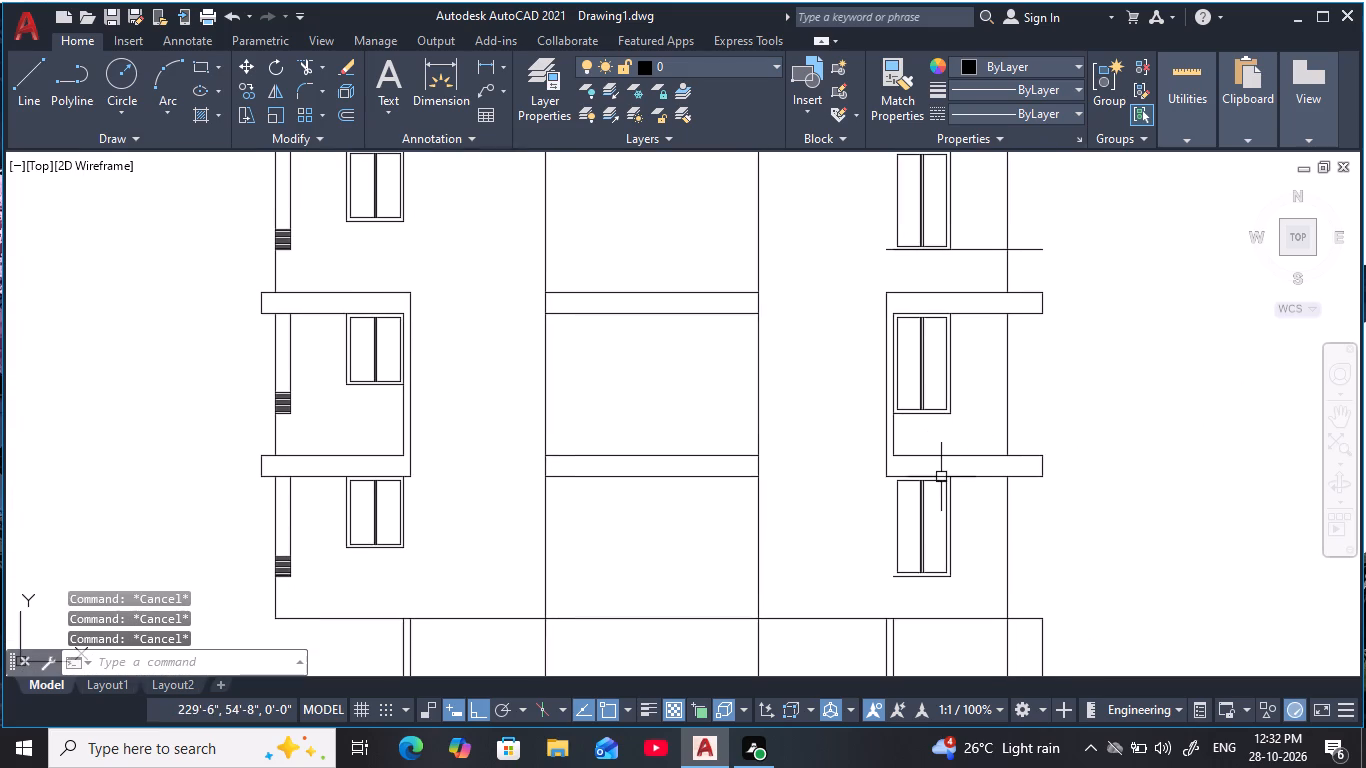
Offset the left inner frame line of the lowest copied window 3" outward.
{"action": "key", "text": "o"}
{"action": "key", "text": "space"}
{"action": "type", "text": "3"}
{"action": "key", "text": "space"}
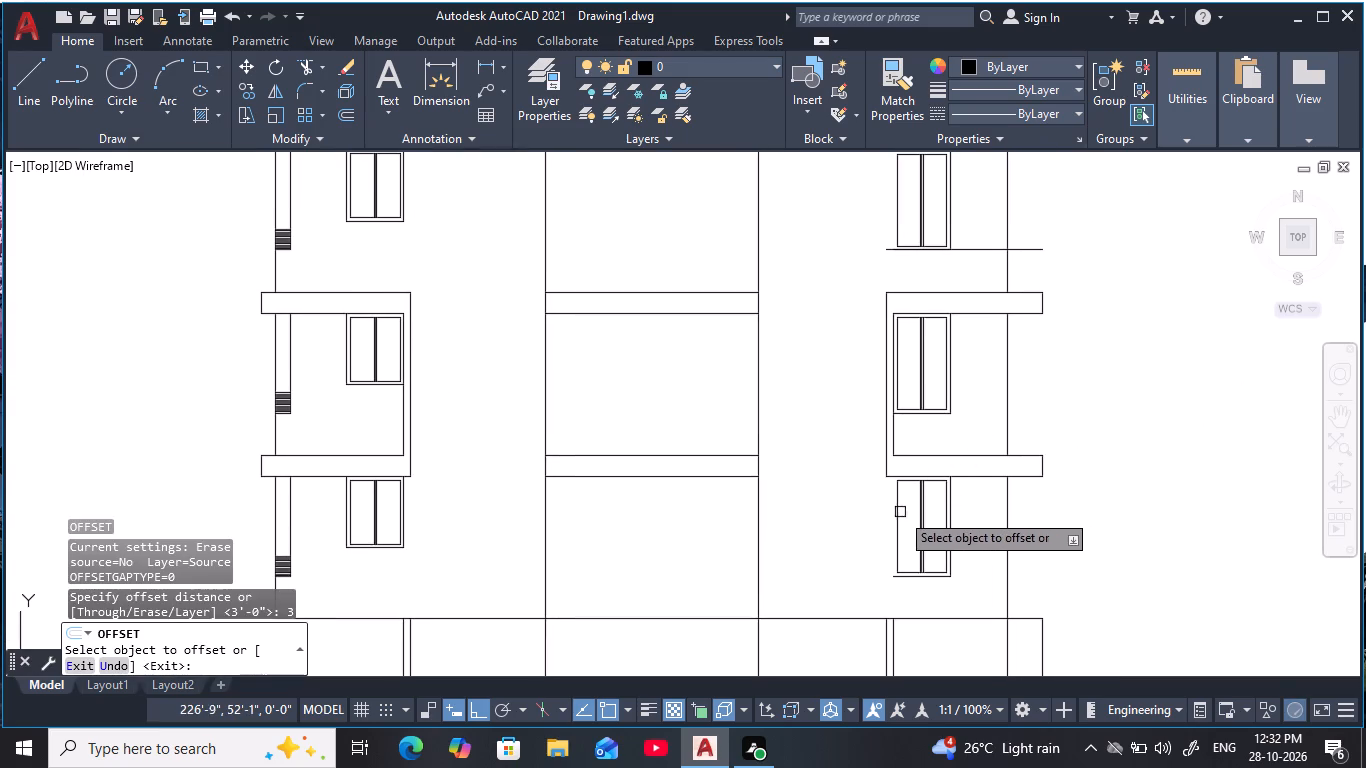
{"action": "left_click", "coordinate": [896, 513]}
{"action": "left_click", "coordinate": [853, 518]}
{"action": "middle_click_drag", "start_coordinate": [936, 401], "coordinate": [947, 487]}
{"action": "key", "text": "Escape"}
{"action": "key", "text": "Escape"}
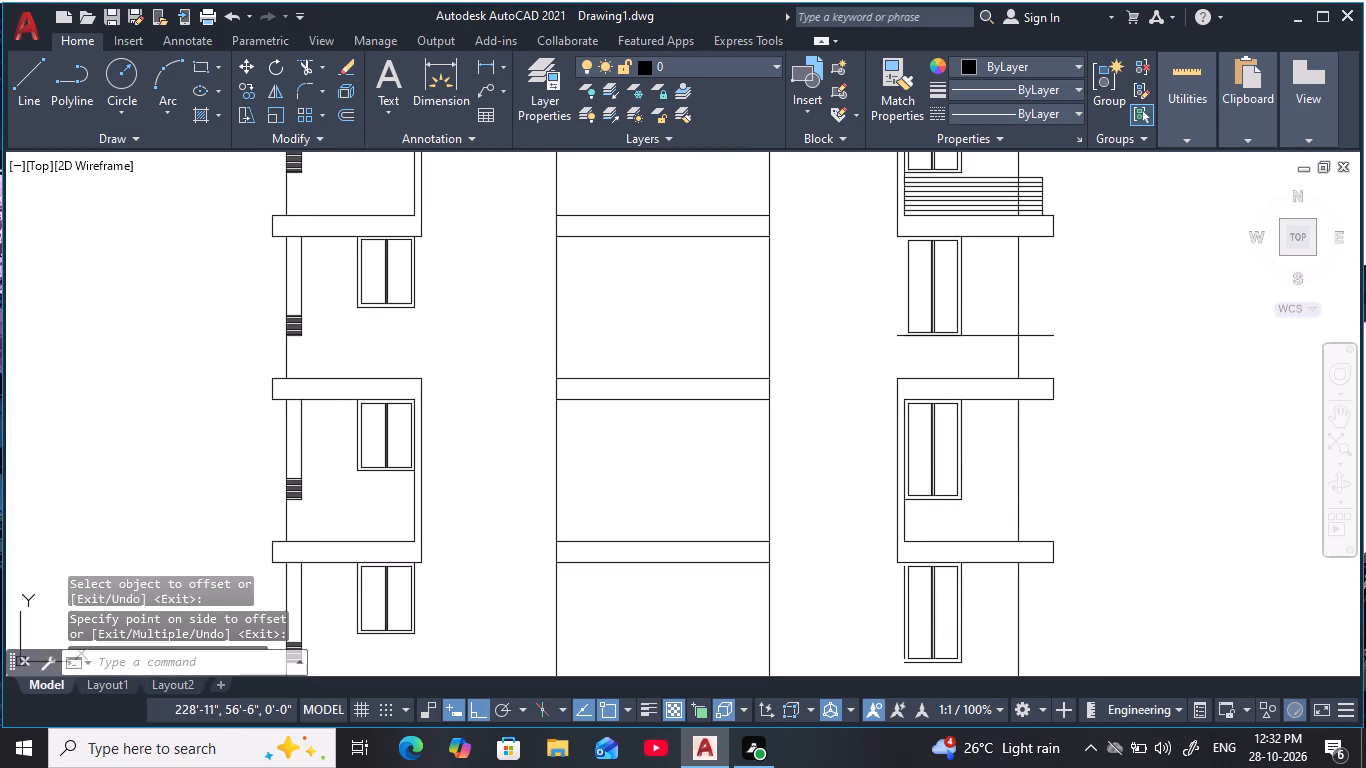
Extend the lowest window's offset left frame line up to the slab underside and down to the bottom frame line.
{"action": "middle_click_drag", "start_coordinate": [947, 539], "coordinate": [946, 478]}
{"action": "key", "text": "Escape"}
{"action": "key", "text": "Escape"}
{"action": "key", "text": "Escape"}
{"action": "type", "text": "ex"}
{"action": "key", "text": "space"}
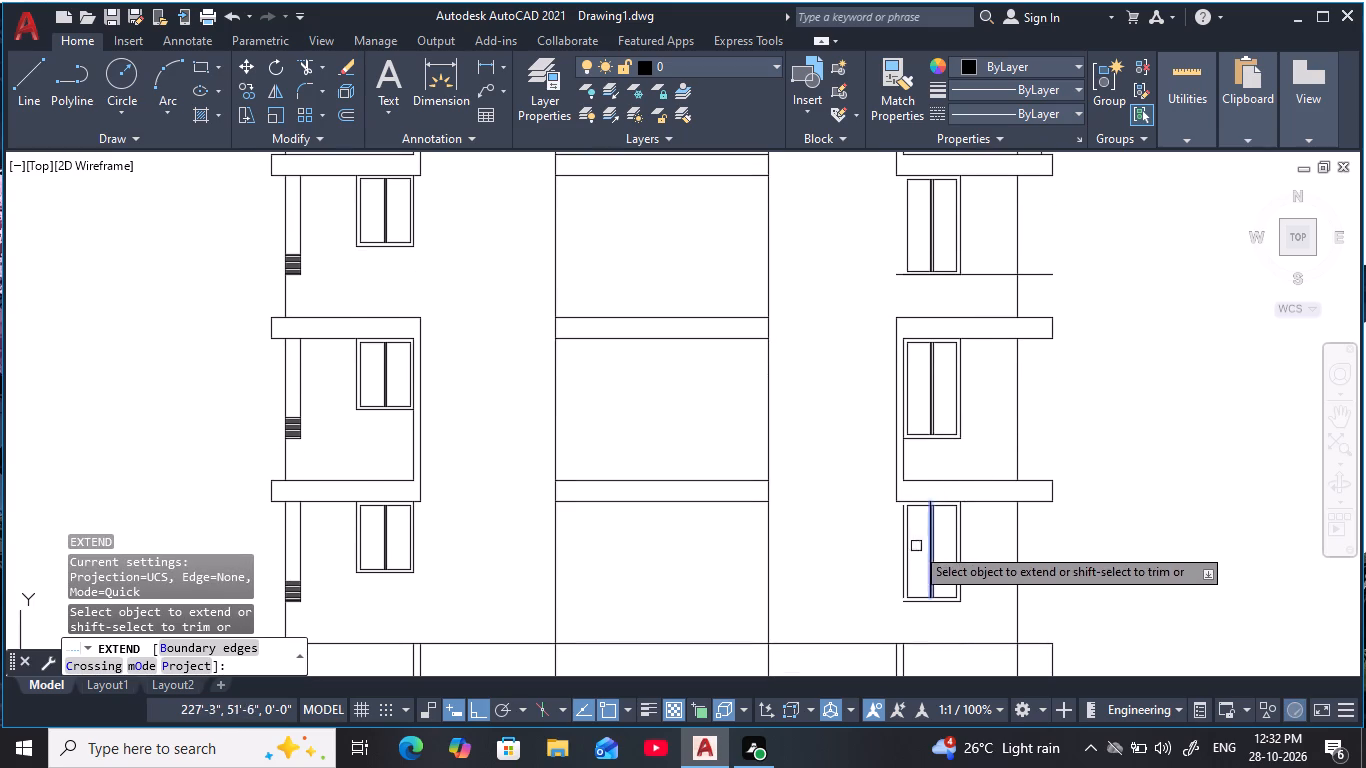
{"action": "left_click", "coordinate": [902, 534]}
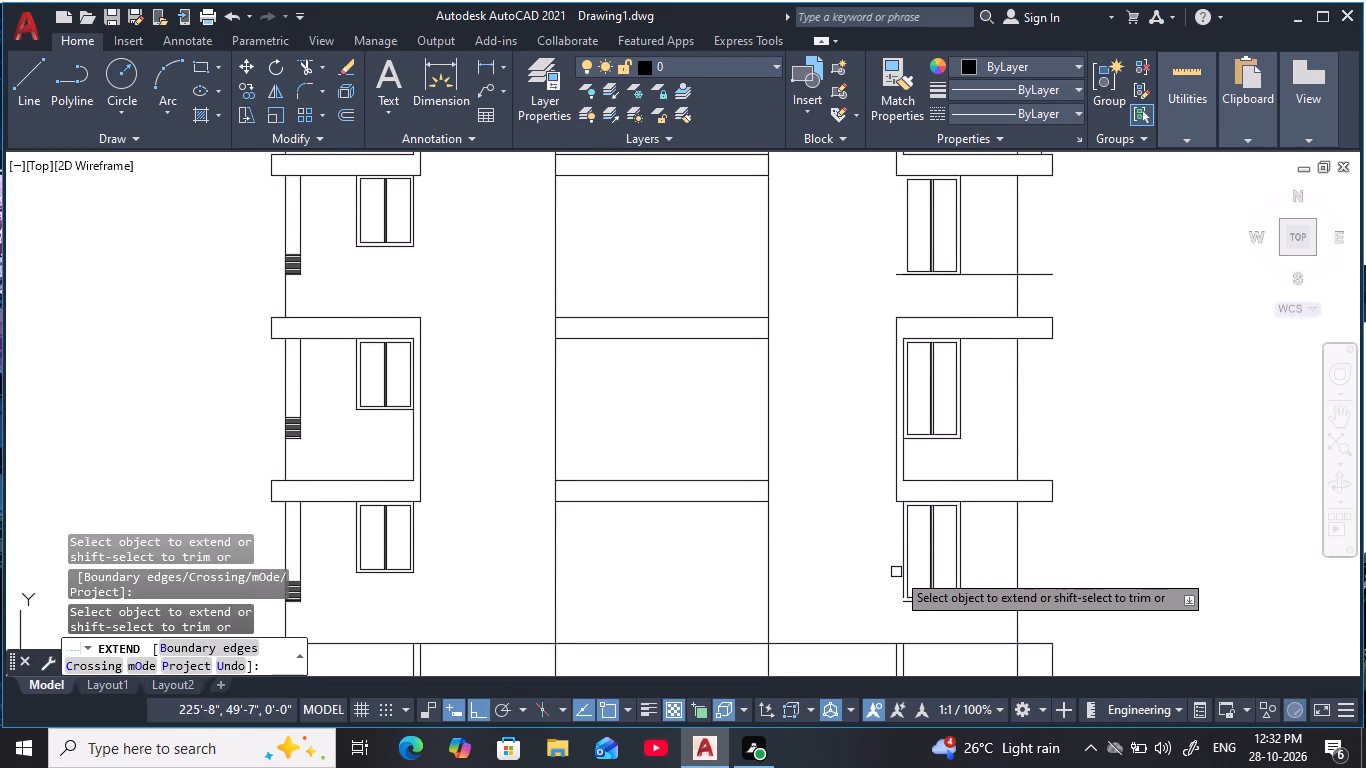
{"action": "left_click", "coordinate": [901, 579]}
{"action": "key", "text": "Escape"}
{"action": "key", "text": "Escape"}
{"action": "key", "text": "Escape"}
{"action": "middle_click_drag", "start_coordinate": [938, 531], "coordinate": [933, 569]}
{"action": "key", "text": "Escape"}
{"action": "key", "text": "Escape"}
{"action": "key", "text": "Escape"}
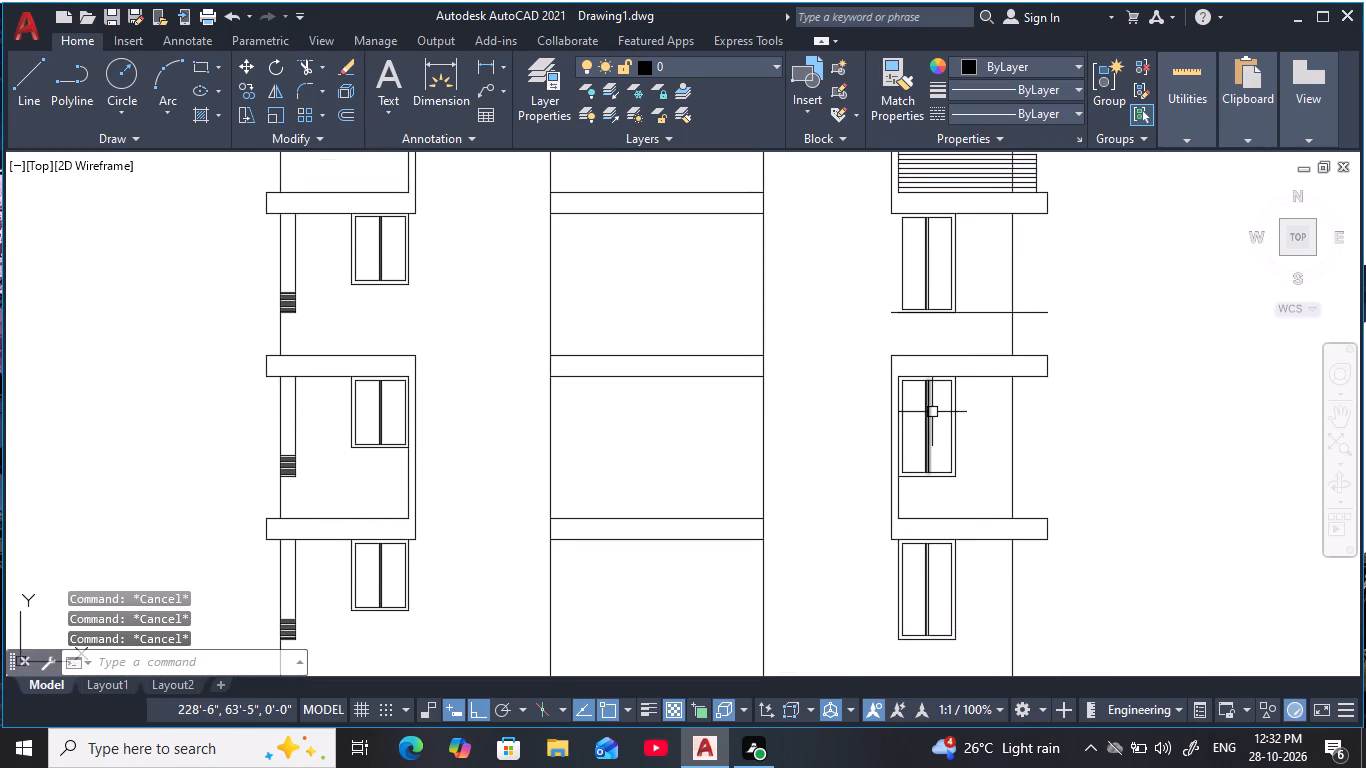
{"action": "key", "text": "Escape"}
Offset the left inner frame line of the right column's second window from the top 3" outward.
{"action": "scroll", "coordinate": [932, 415], "scroll_direction": "up", "scroll_amount": 2}
{"action": "key", "text": "Escape"}
{"action": "key", "text": "Escape"}
{"action": "key", "text": "Escape"}
{"action": "middle_click_drag", "start_coordinate": [893, 414], "coordinate": [892, 596]}
{"action": "scroll", "coordinate": [930, 457], "scroll_direction": "down", "scroll_amount": 1}
{"action": "middle_click_drag", "start_coordinate": [915, 431], "coordinate": [931, 520]}
{"action": "key", "text": "Escape"}
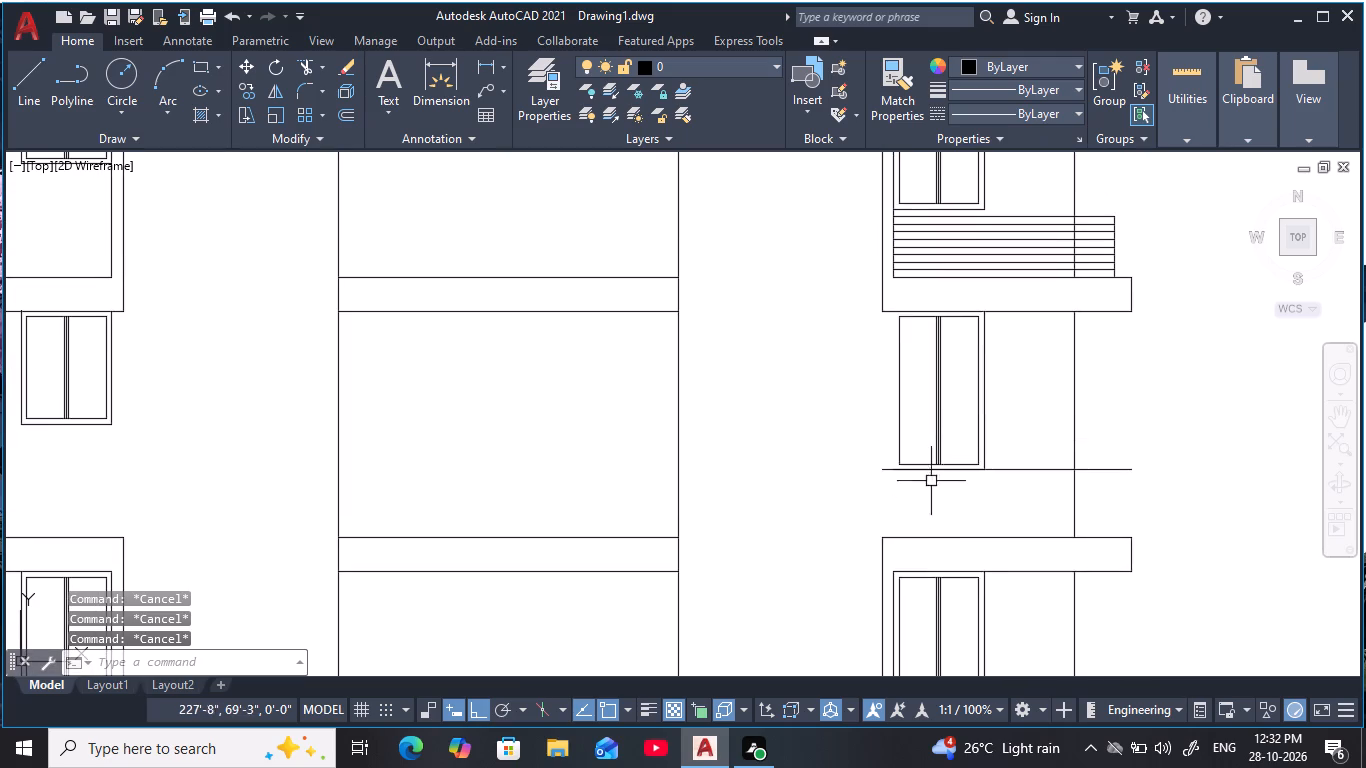
{"action": "key", "text": "Escape"}
{"action": "key", "text": "o"}
{"action": "key", "text": "space"}
{"action": "type", "text": "3"}
{"action": "key", "text": "space"}
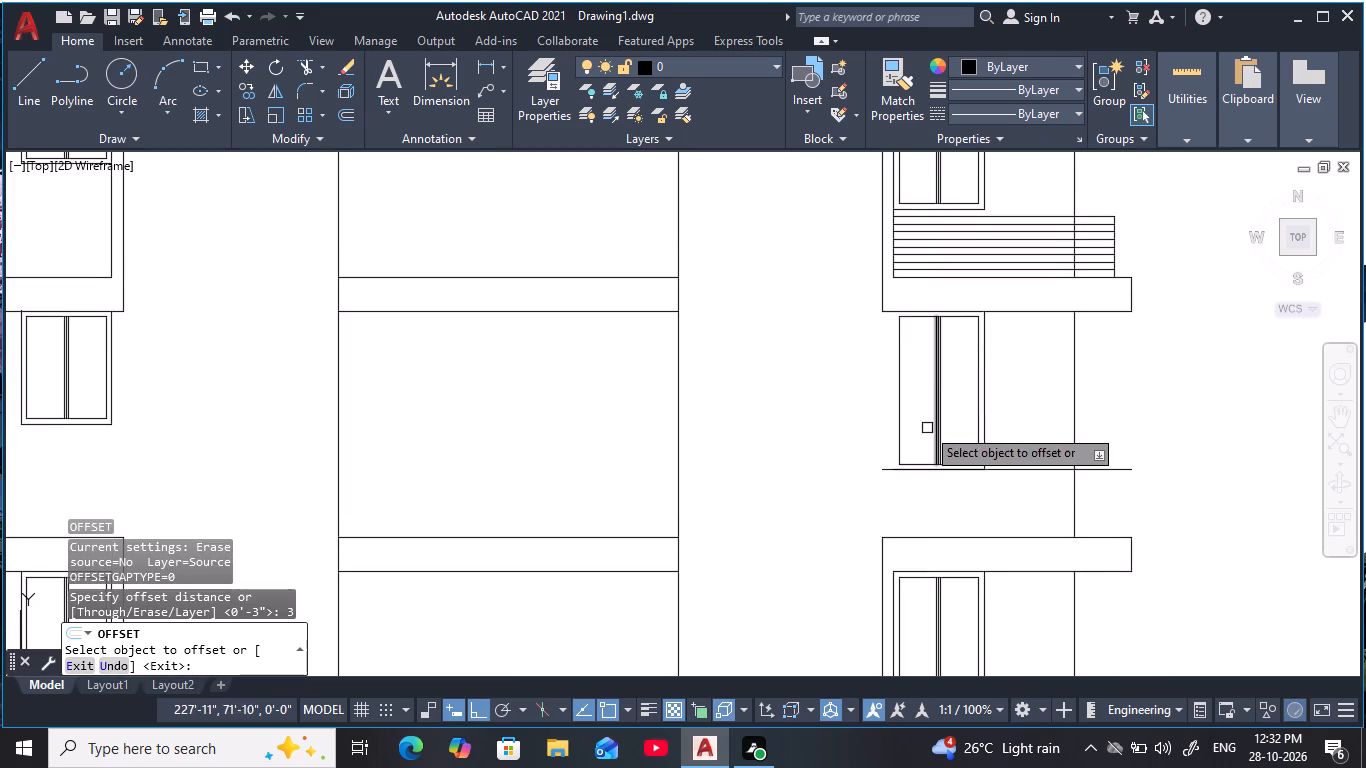
{"action": "left_click", "coordinate": [895, 397]}
{"action": "left_click", "coordinate": [799, 411]}
{"action": "key", "text": "Escape"}
{"action": "key", "text": "Escape"}
{"action": "key", "text": "Escape"}
Extend that window's offset left frame line up to the slab underside and down to the horizontal line beneath it.
{"action": "type", "text": "ex"}
{"action": "key", "text": "space"}
{"action": "left_click", "coordinate": [901, 348]}
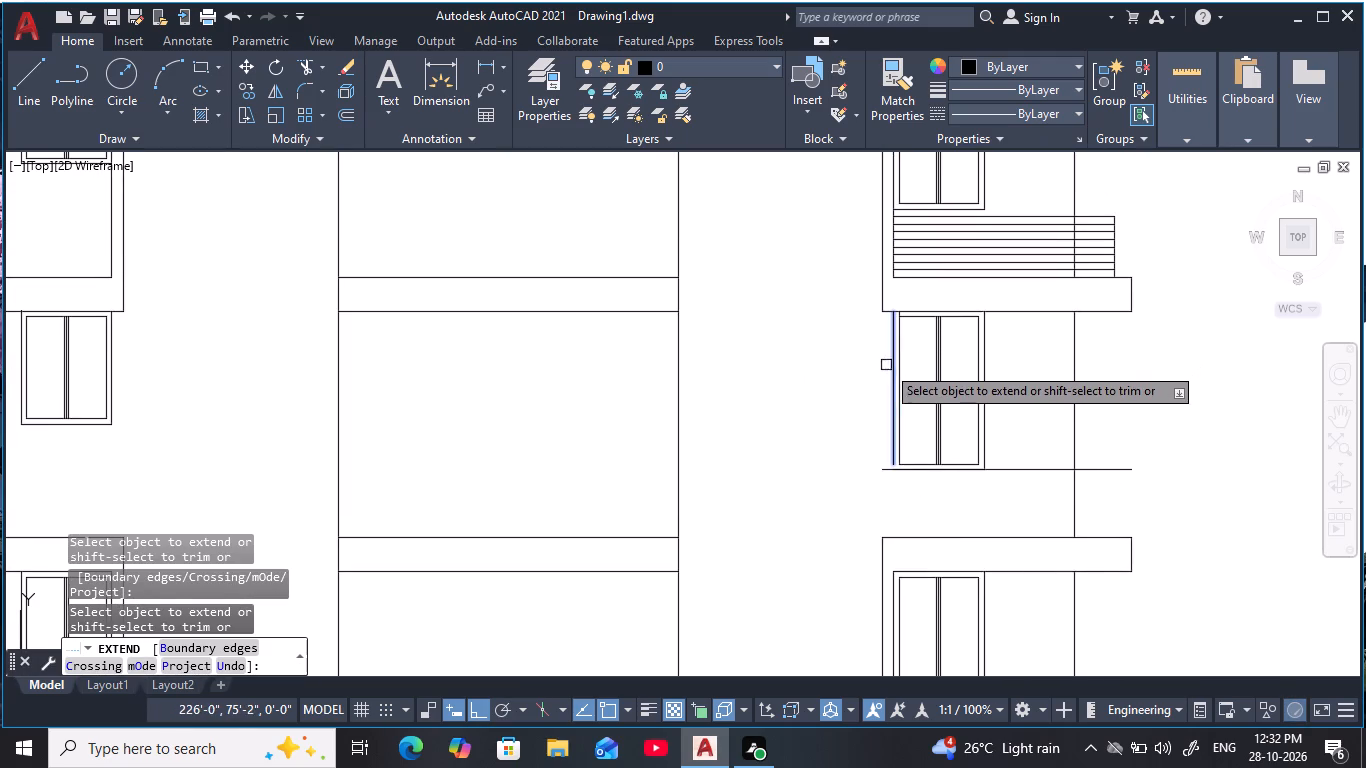
{"action": "left_click", "coordinate": [893, 367]}
{"action": "left_click", "coordinate": [890, 433]}
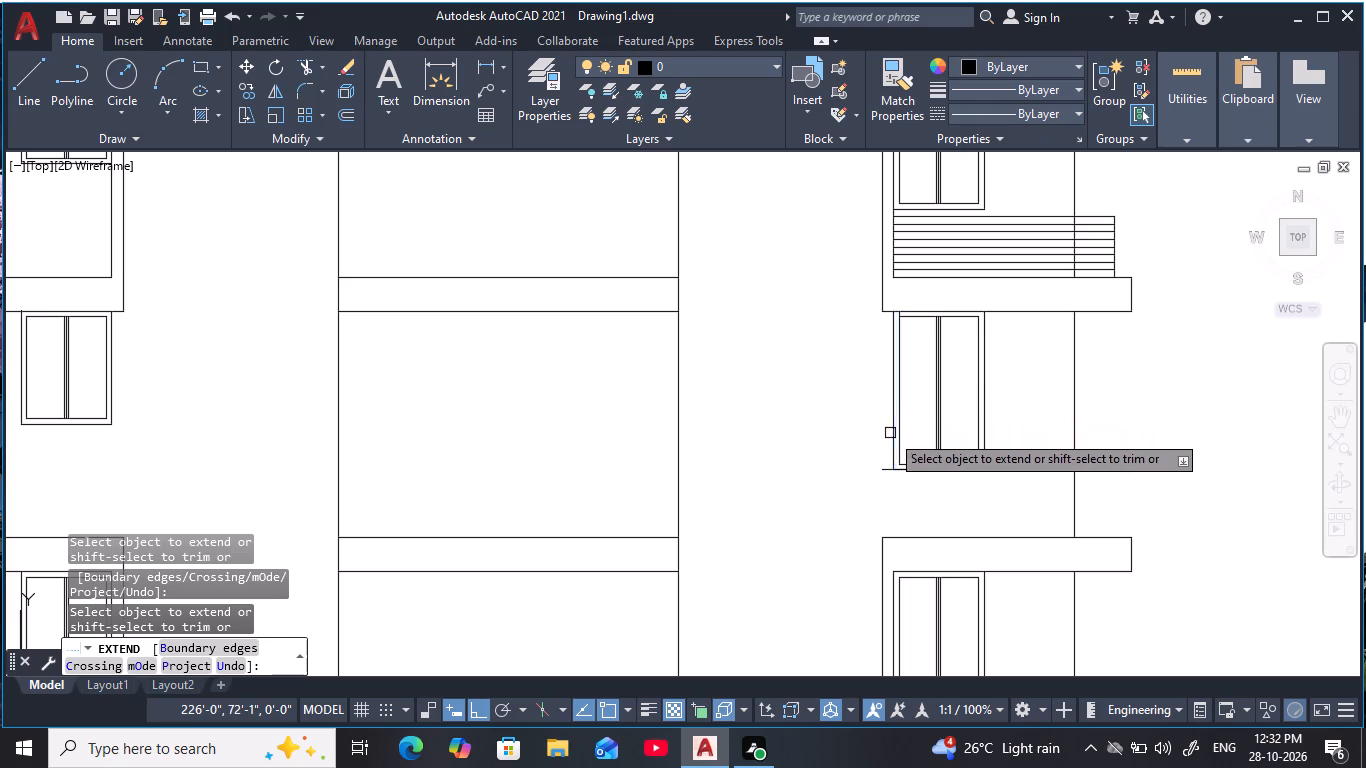
{"action": "key", "text": "Escape"}
{"action": "key", "text": "Escape"}
{"action": "key", "text": "Escape"}
{"action": "key", "text": "Escape"}
{"action": "key", "text": "Escape"}
{"action": "key", "text": "Escape"}
{"action": "key", "text": "Escape"}
Trim the part of the horizontal line under the second window that projects past its left frame line.
{"action": "type", "text": "tr"}
{"action": "key", "text": "space"}
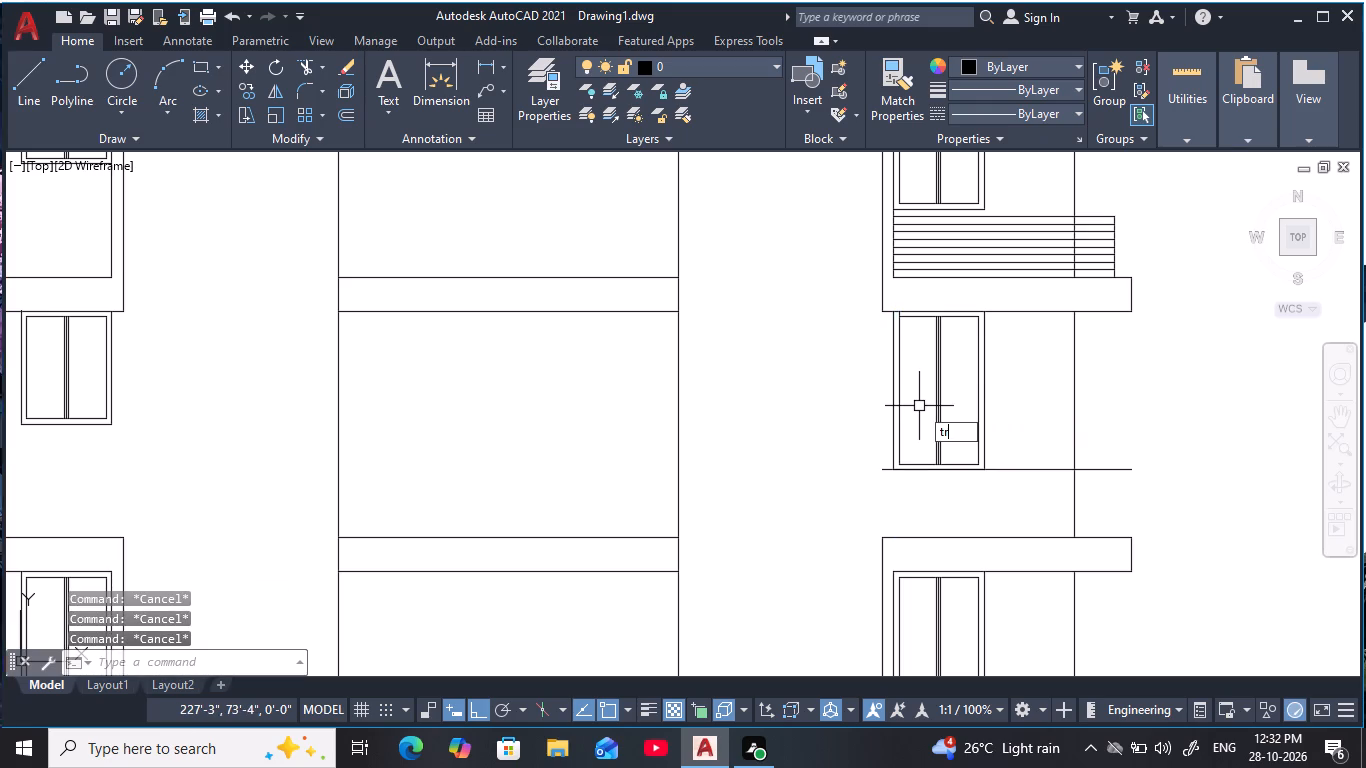
{"action": "scroll", "coordinate": [918, 412], "scroll_direction": "up", "scroll_amount": 1}
{"action": "left_click", "coordinate": [864, 510]}
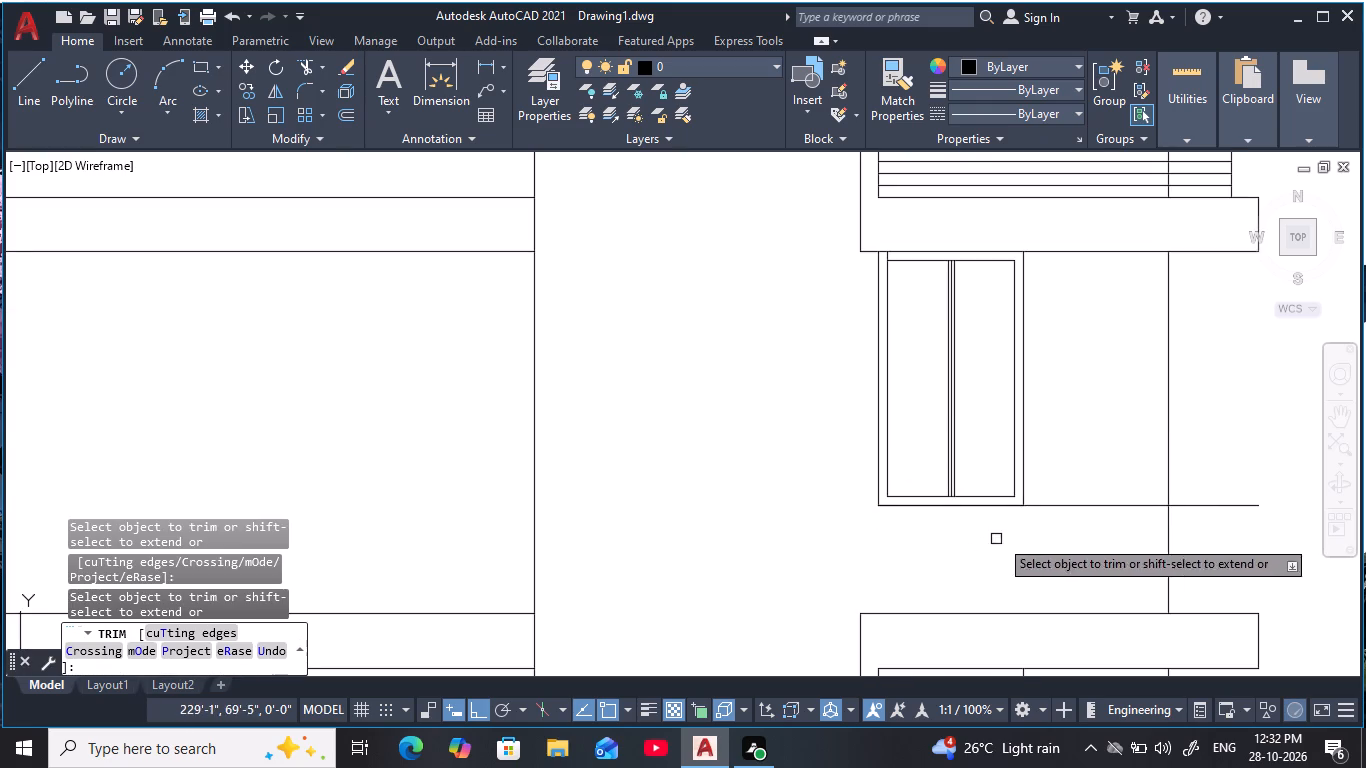
{"action": "scroll", "coordinate": [1098, 544], "scroll_direction": "down", "scroll_amount": 1}
{"action": "middle_click_drag", "start_coordinate": [1098, 543], "coordinate": [951, 272]}
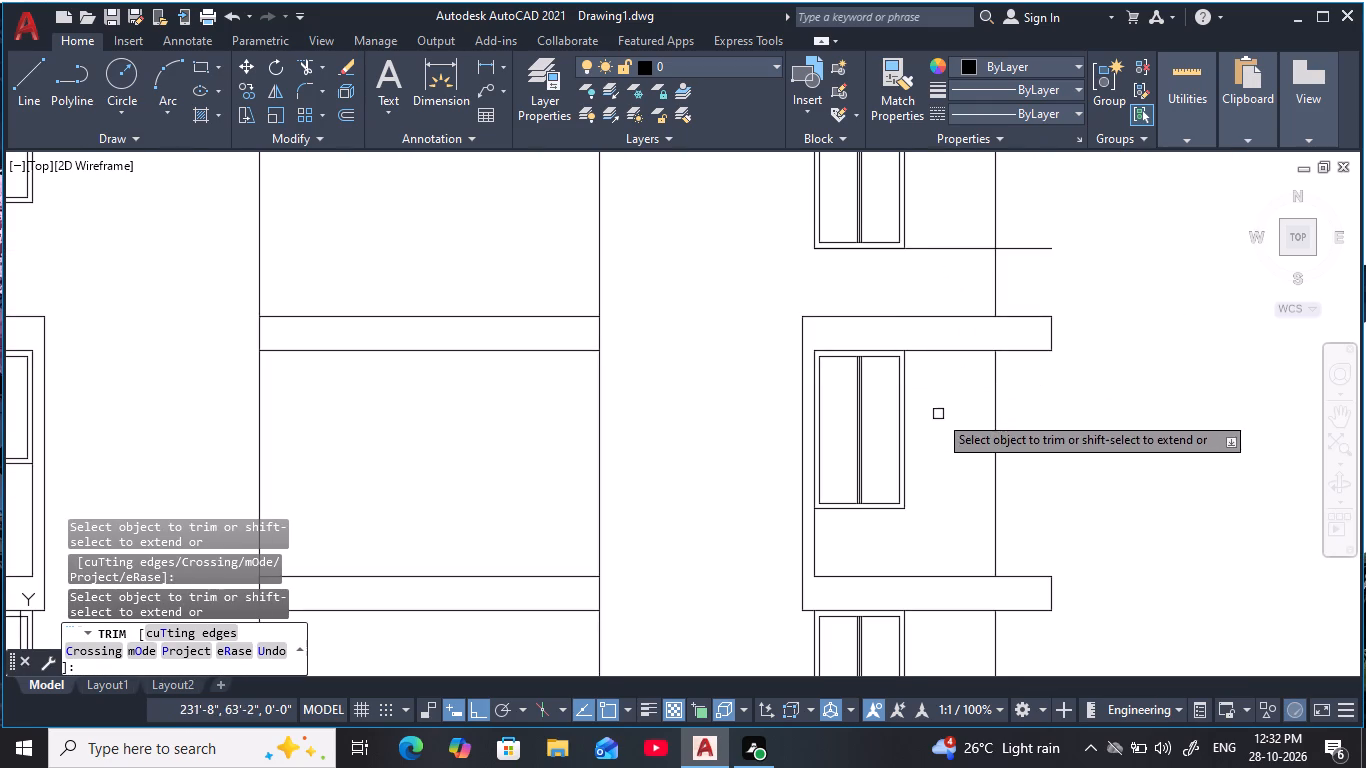
{"action": "middle_click_drag", "start_coordinate": [940, 417], "coordinate": [953, 452]}
{"action": "middle_click_drag", "start_coordinate": [911, 238], "coordinate": [914, 245]}
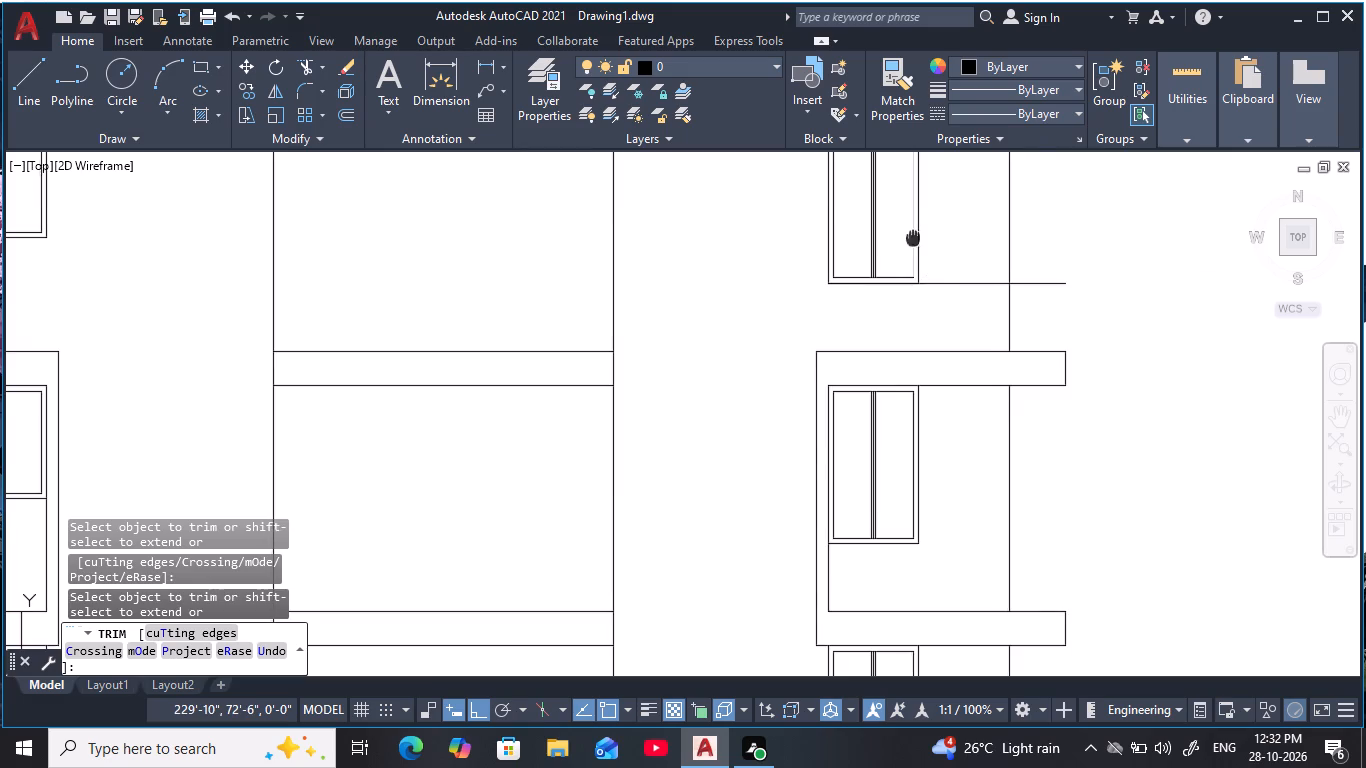
{"action": "middle_click_drag", "start_coordinate": [914, 245], "coordinate": [897, 421]}
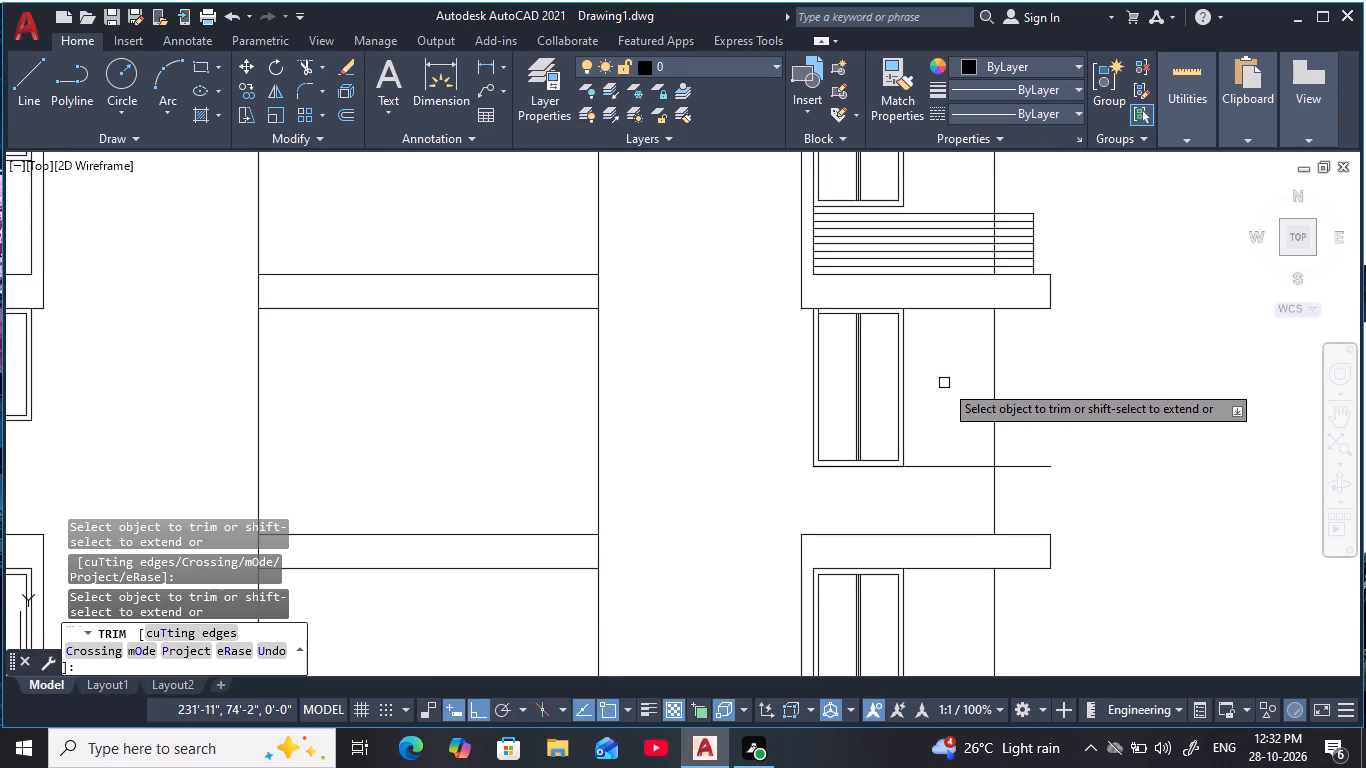
{"action": "key", "text": "Escape"}
{"action": "key", "text": "Escape"}
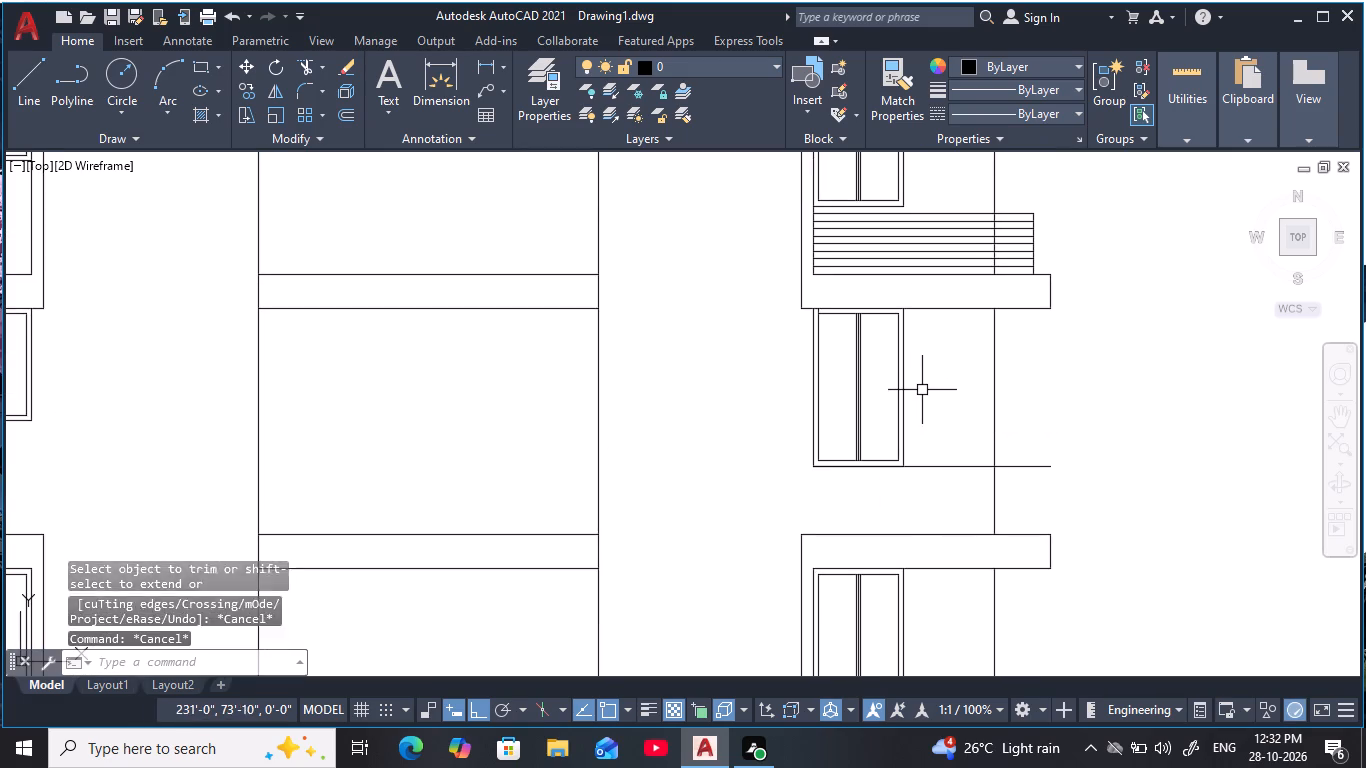
{"action": "key", "text": "Escape"}
{"action": "key", "text": "Escape"}
{"action": "key", "text": "Escape"}
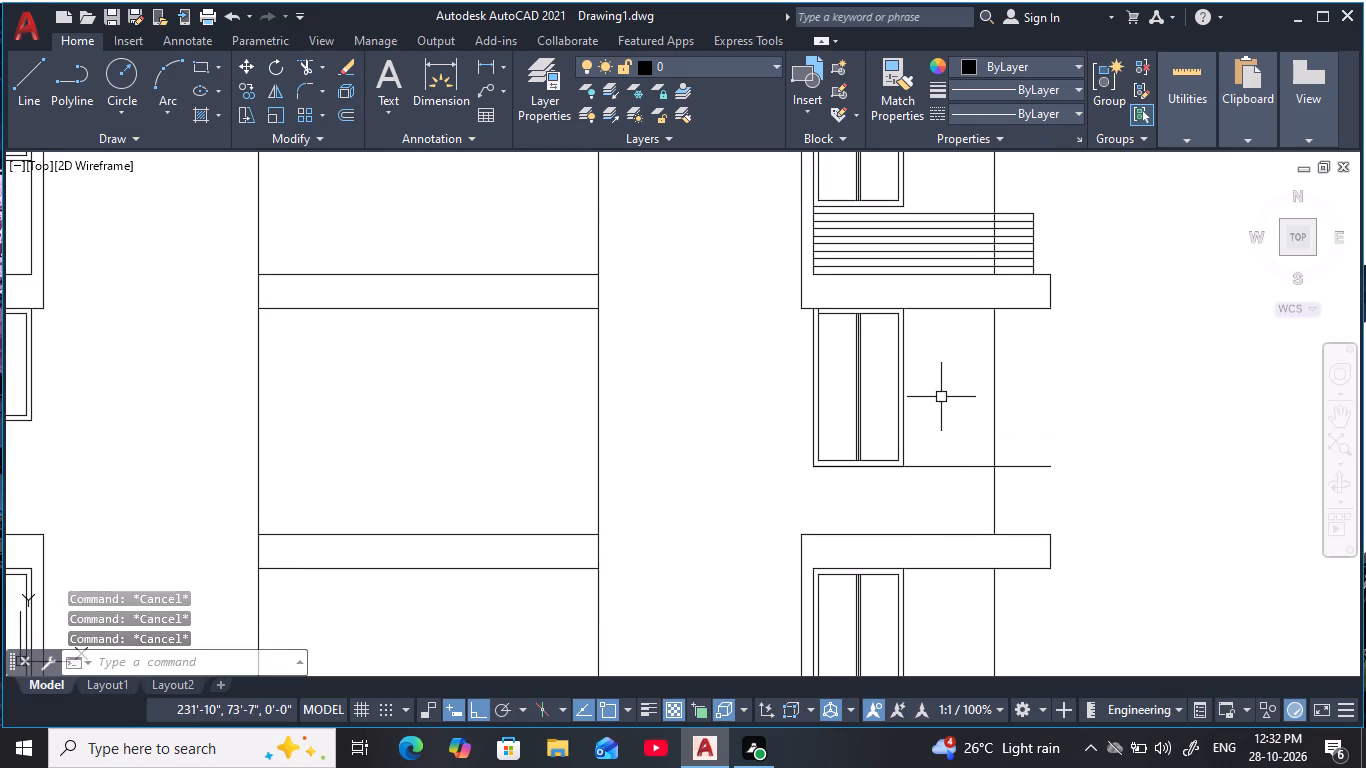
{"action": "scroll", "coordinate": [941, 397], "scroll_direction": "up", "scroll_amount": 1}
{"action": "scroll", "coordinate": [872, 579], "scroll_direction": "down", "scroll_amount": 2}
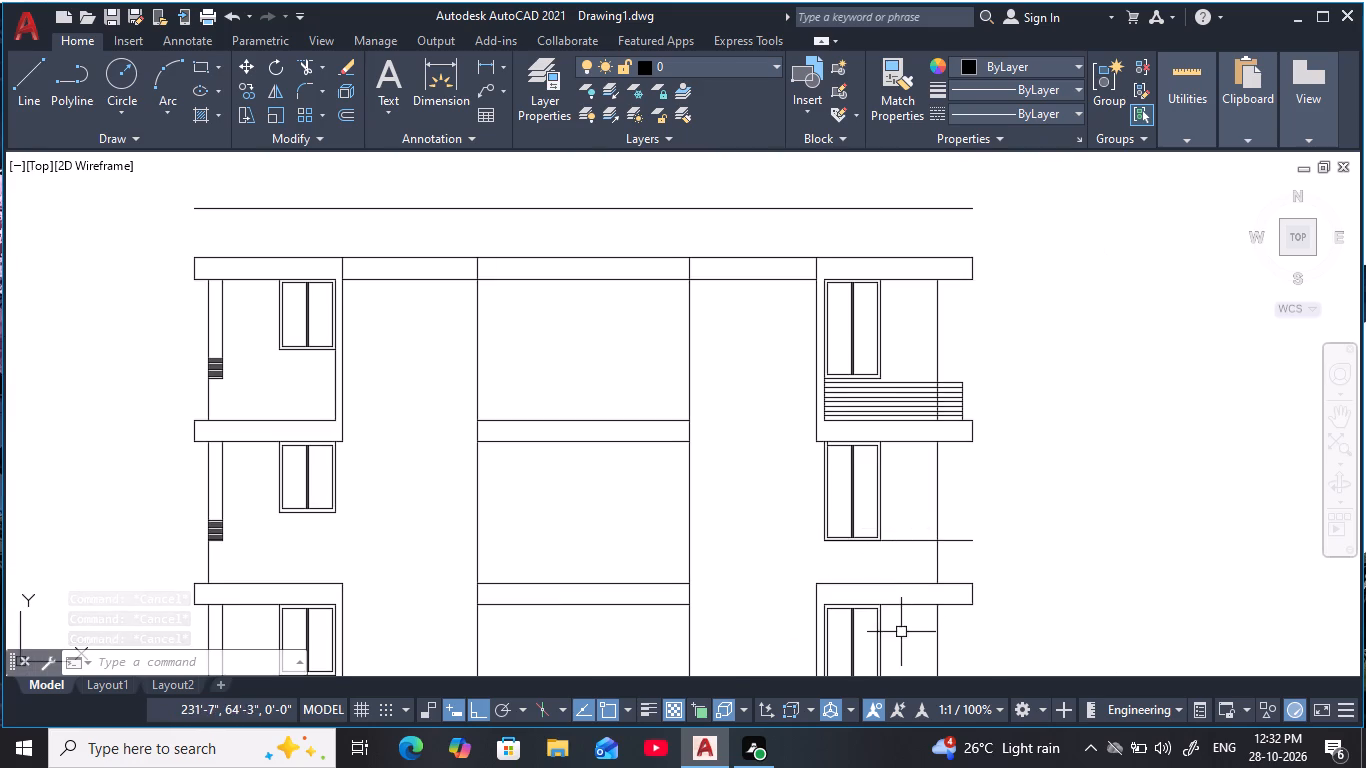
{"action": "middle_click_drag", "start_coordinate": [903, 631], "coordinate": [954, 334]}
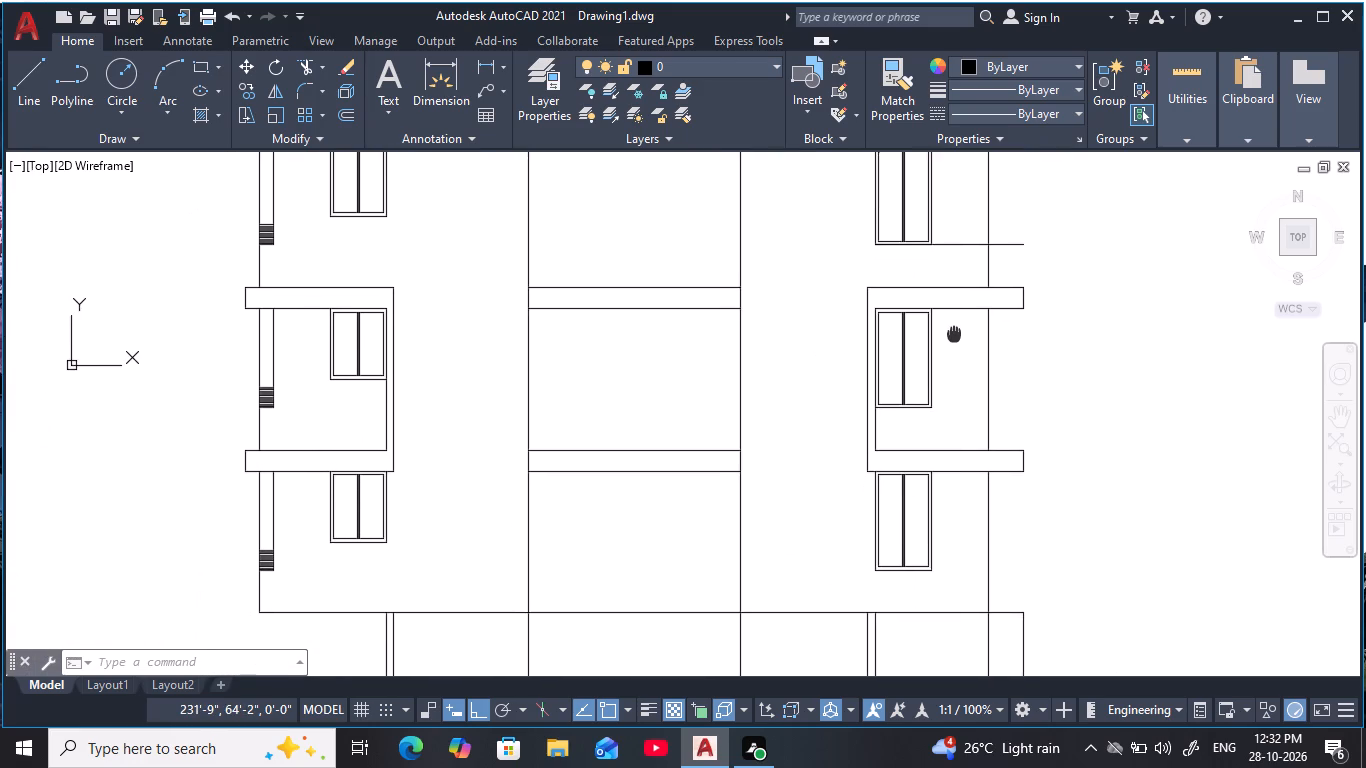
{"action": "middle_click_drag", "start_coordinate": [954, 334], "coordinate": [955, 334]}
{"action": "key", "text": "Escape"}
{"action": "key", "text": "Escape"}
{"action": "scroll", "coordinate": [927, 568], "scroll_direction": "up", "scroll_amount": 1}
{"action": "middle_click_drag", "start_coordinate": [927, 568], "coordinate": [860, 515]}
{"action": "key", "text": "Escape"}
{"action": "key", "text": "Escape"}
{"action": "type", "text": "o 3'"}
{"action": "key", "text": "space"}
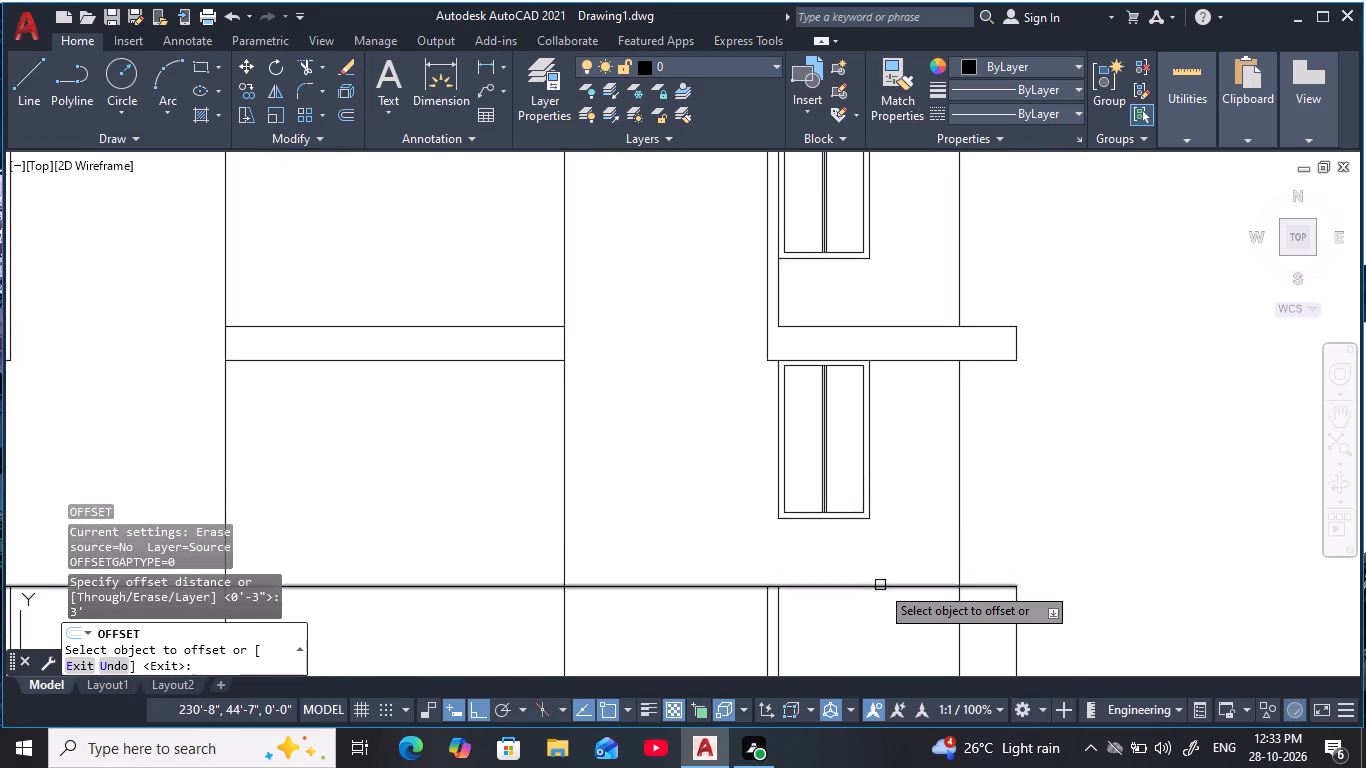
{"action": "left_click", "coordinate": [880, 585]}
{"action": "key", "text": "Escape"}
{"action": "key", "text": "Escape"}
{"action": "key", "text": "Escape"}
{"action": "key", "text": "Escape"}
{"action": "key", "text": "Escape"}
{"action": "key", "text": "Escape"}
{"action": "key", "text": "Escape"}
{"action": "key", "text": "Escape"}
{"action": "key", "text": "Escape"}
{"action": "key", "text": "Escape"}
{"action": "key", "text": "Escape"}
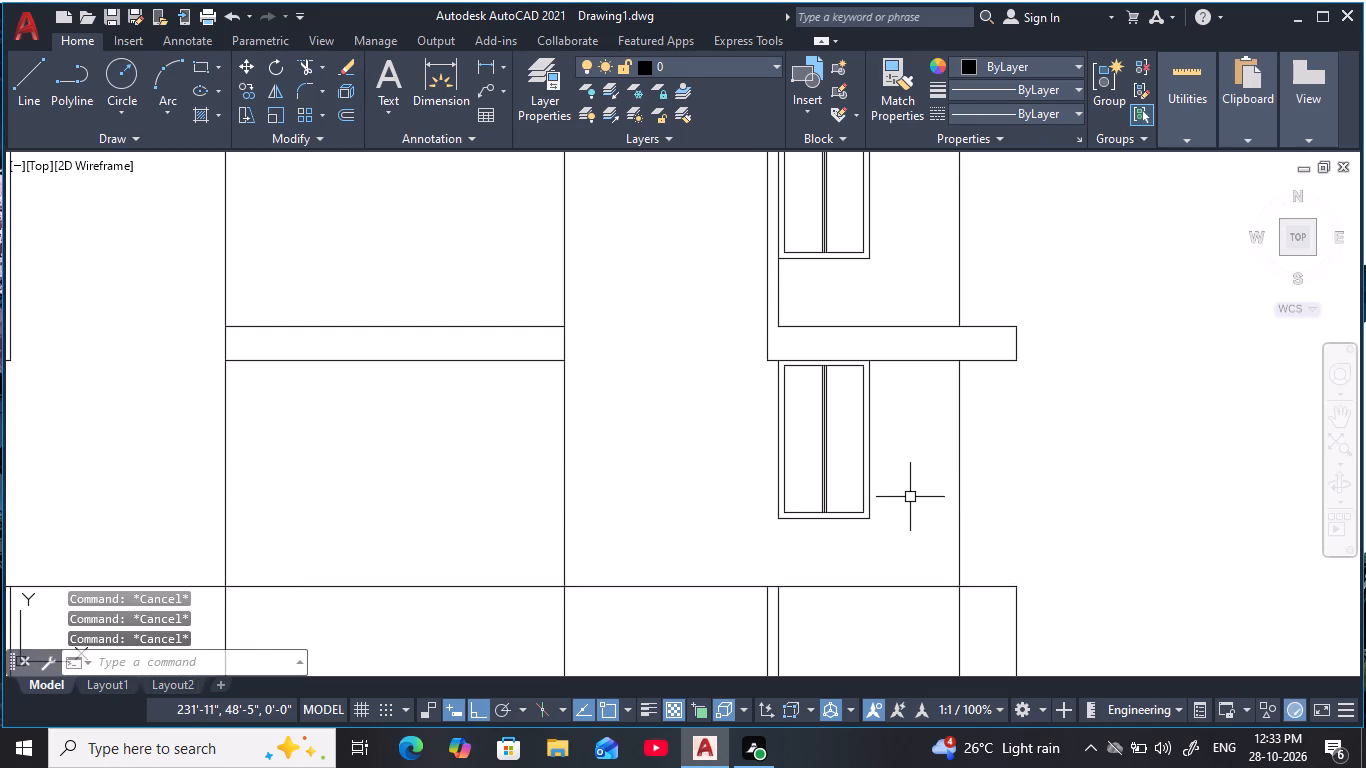
Offset the top edge of the right column's second slab below the roof upward eight times at 4" spacing.
{"action": "scroll", "coordinate": [896, 504], "scroll_direction": "up", "scroll_amount": 1}
{"action": "scroll", "coordinate": [893, 506], "scroll_direction": "down", "scroll_amount": 2}
{"action": "middle_click_drag", "start_coordinate": [888, 514], "coordinate": [844, 668]}
{"action": "middle_click_drag", "start_coordinate": [887, 362], "coordinate": [877, 512]}
{"action": "key", "text": "Escape"}
{"action": "key", "text": "Escape"}
{"action": "key", "text": "o"}
{"action": "key", "text": "space"}
{"action": "type", "text": "4"}
{"action": "key", "text": "space"}
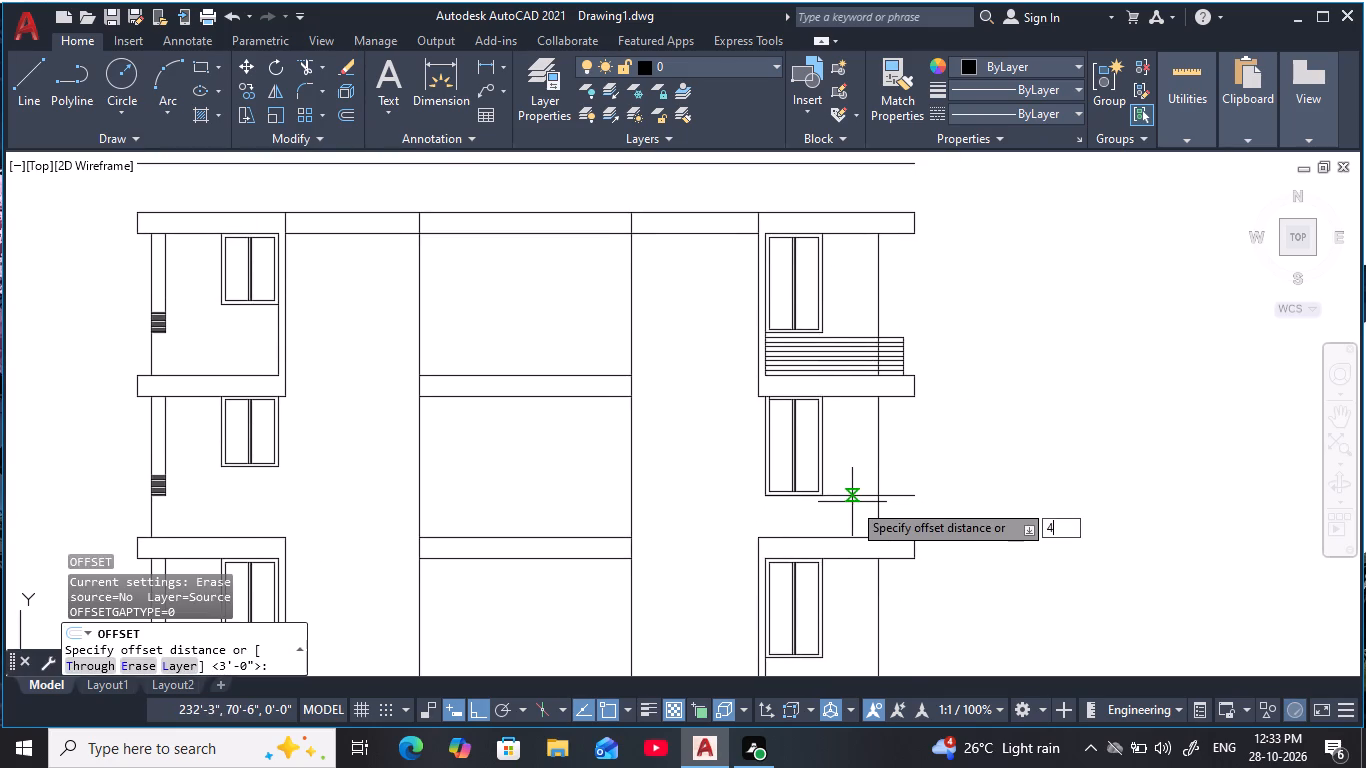
{"action": "left_click", "coordinate": [861, 537]}
{"action": "key", "text": "m"}
{"action": "key", "text": "space"}
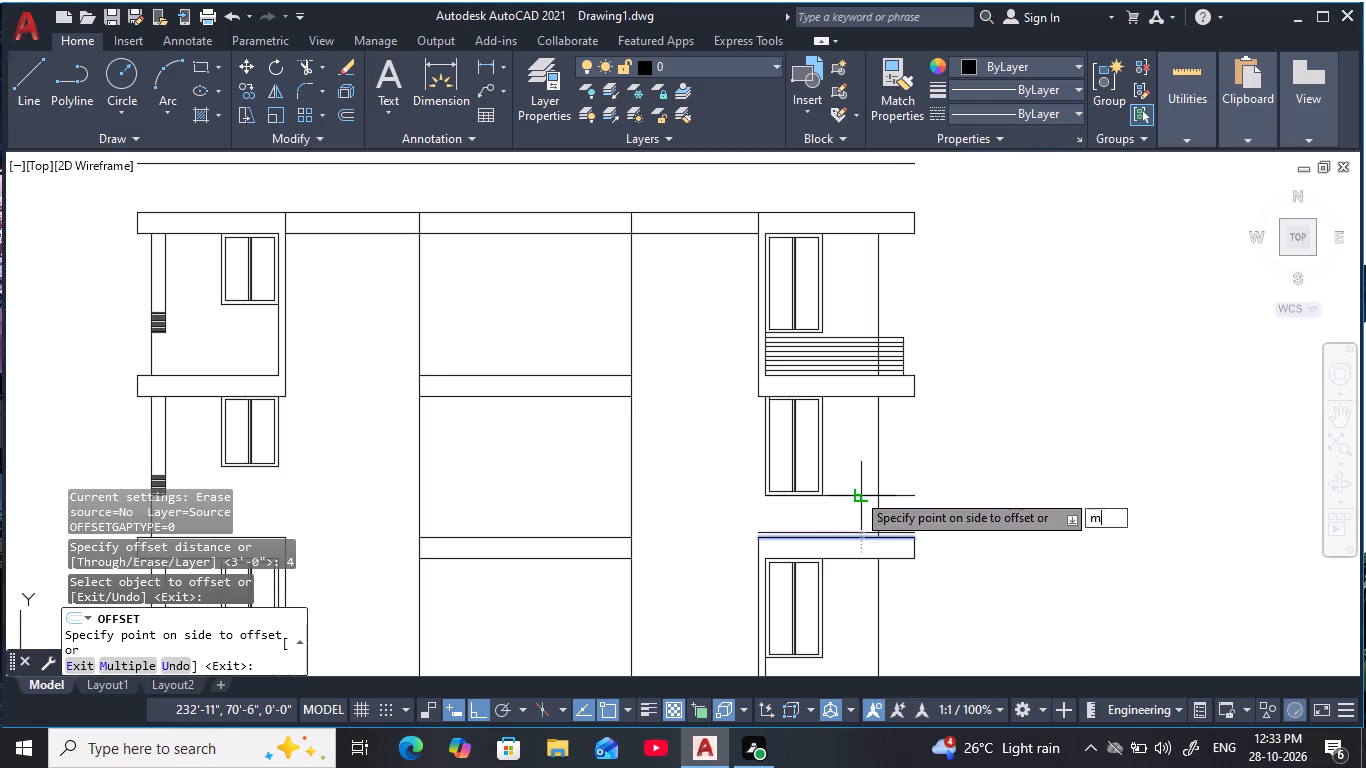
{"action": "left_click", "coordinate": [855, 490]}
{"action": "left_click", "coordinate": [862, 461]}
{"action": "triple_click", "coordinate": [861, 451]}
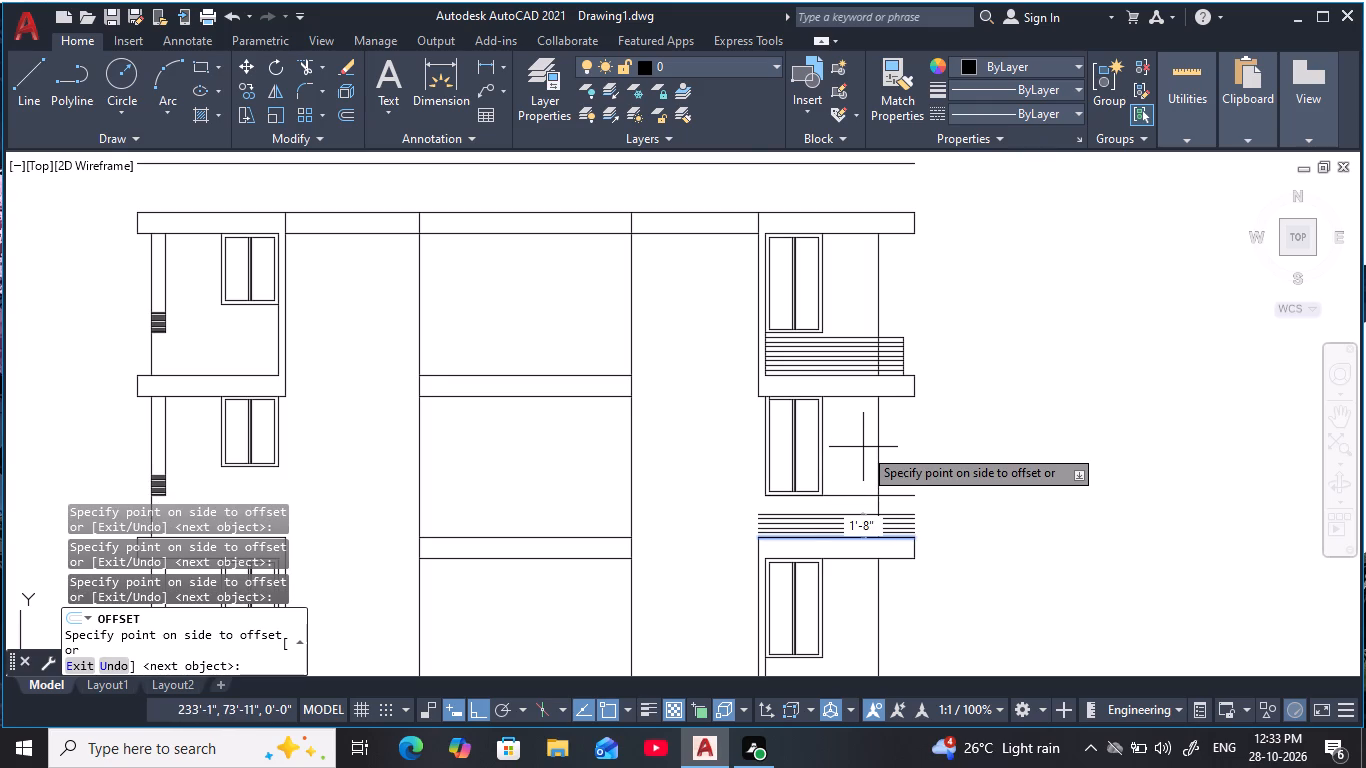
{"action": "scroll", "coordinate": [863, 447], "scroll_direction": "up", "scroll_amount": 3}
{"action": "scroll", "coordinate": [864, 446], "scroll_direction": "down", "scroll_amount": 2}
{"action": "middle_click_drag", "start_coordinate": [862, 447], "coordinate": [859, 415]}
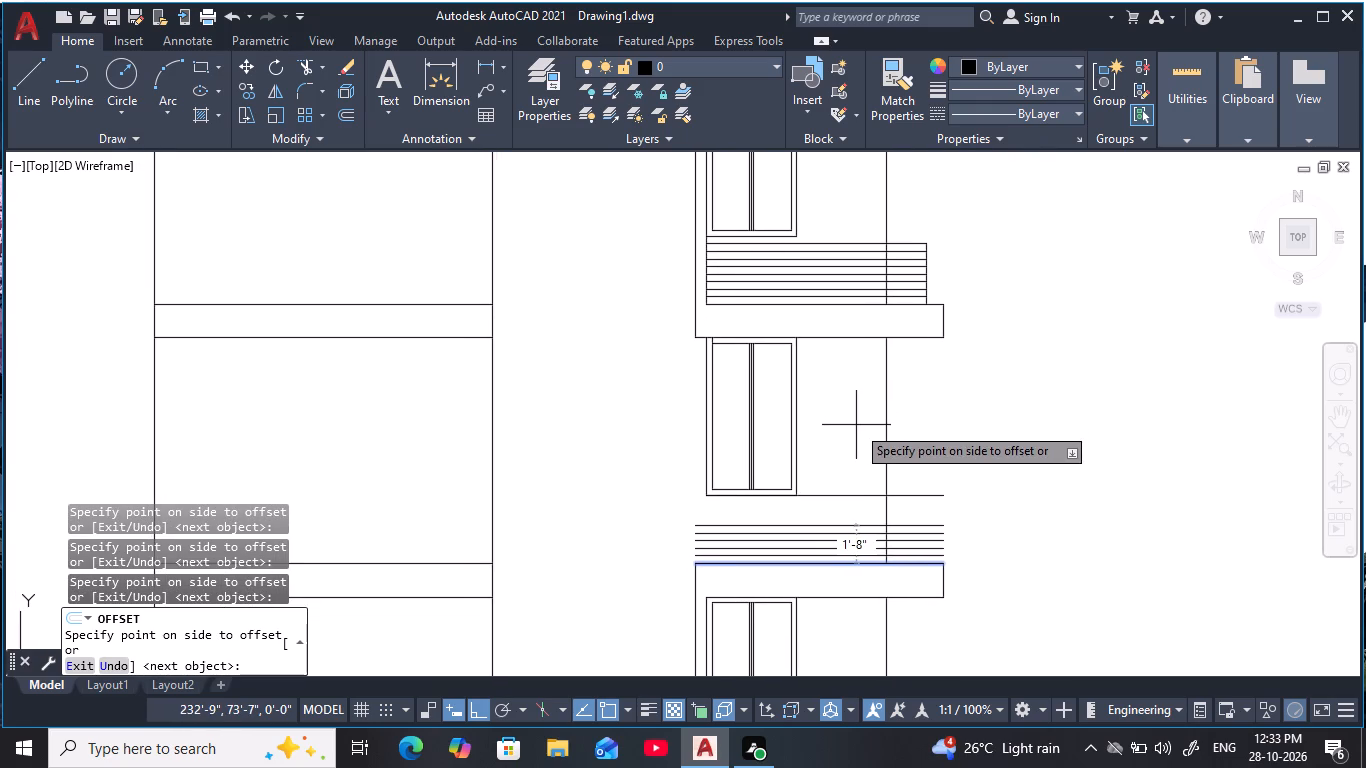
{"action": "triple_click", "coordinate": [856, 425]}
{"action": "double_click", "coordinate": [856, 424]}
{"action": "left_click", "coordinate": [857, 421]}
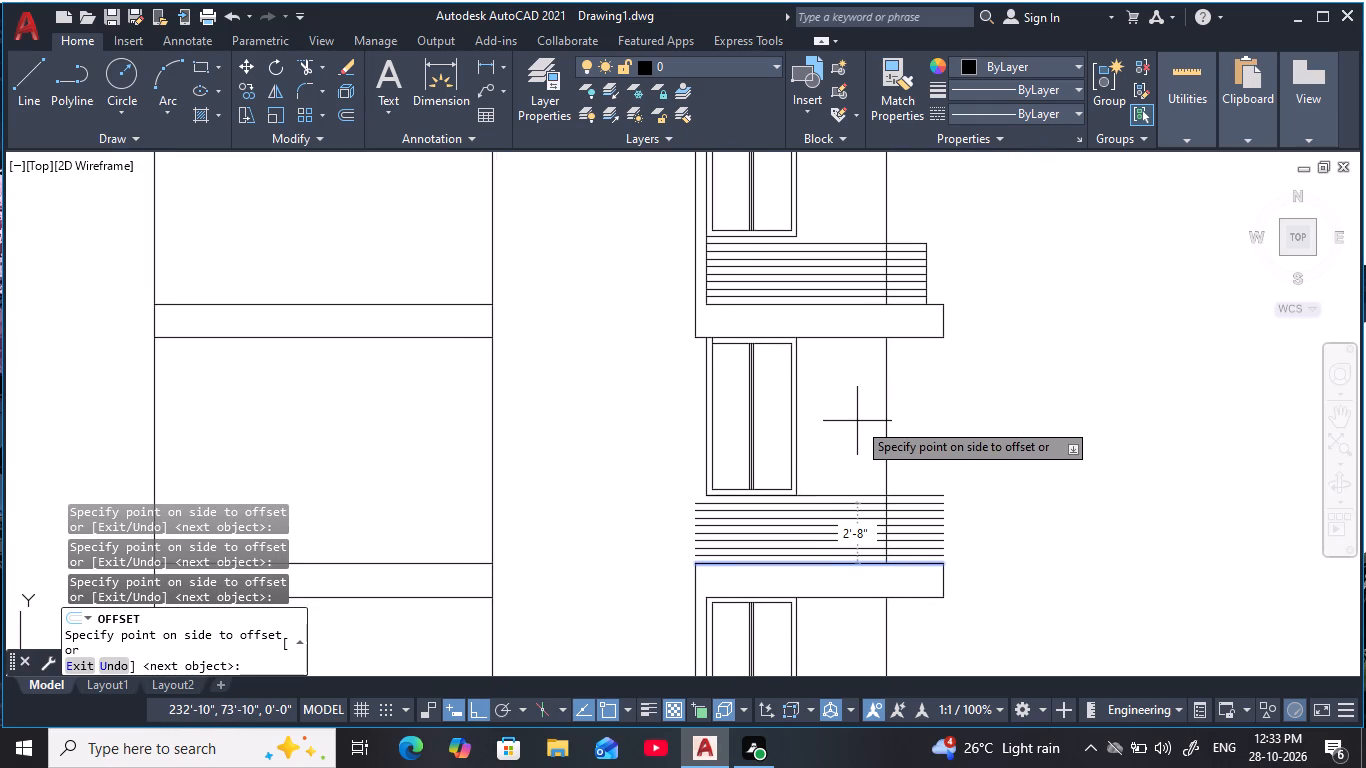
{"action": "left_click", "coordinate": [857, 420]}
{"action": "key", "text": "Escape"}
{"action": "key", "text": "Escape"}
{"action": "key", "text": "Escape"}
{"action": "key", "text": "Escape"}
{"action": "middle_click_drag", "start_coordinate": [857, 426], "coordinate": [851, 414]}
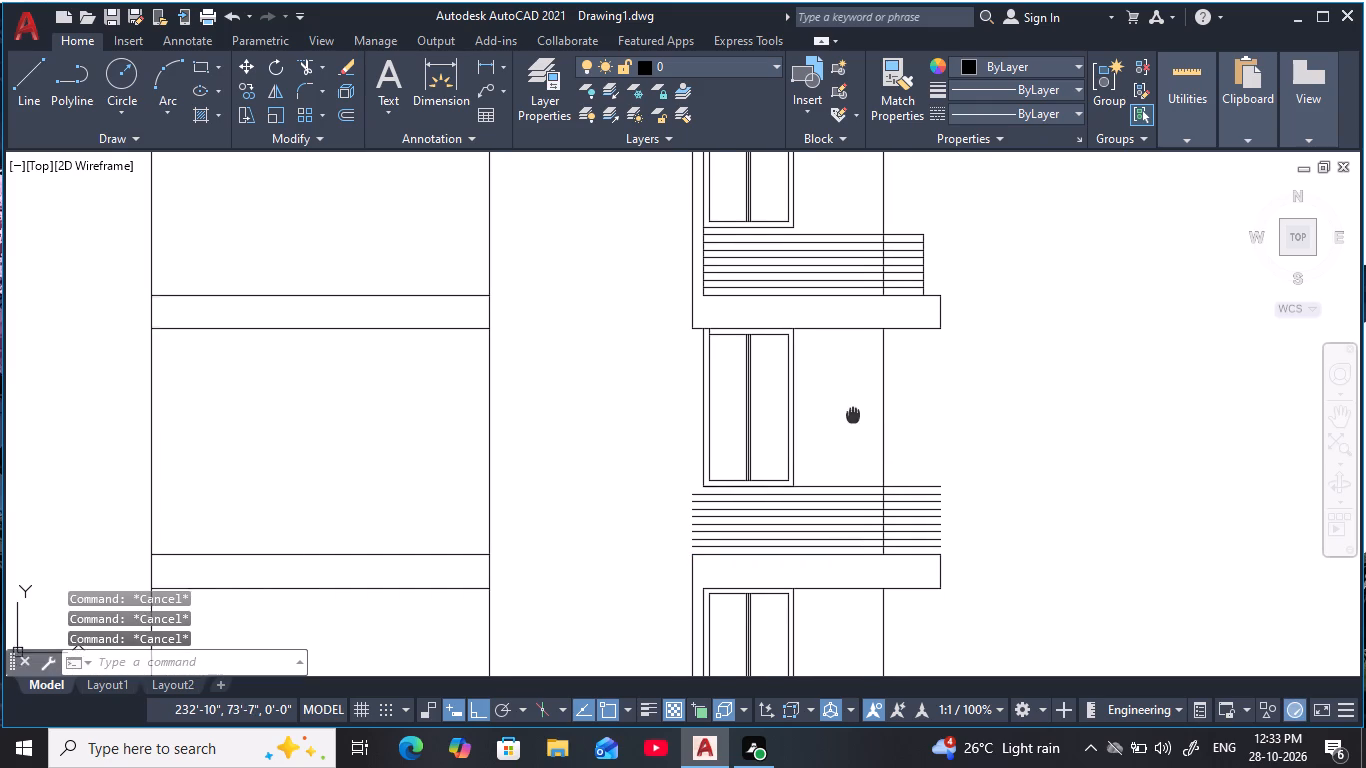
{"action": "key", "text": "Escape"}
{"action": "middle_click_drag", "start_coordinate": [851, 414], "coordinate": [848, 410]}
{"action": "key", "text": "Escape"}
{"action": "key", "text": "Escape"}
{"action": "key", "text": "Escape"}
{"action": "key", "text": "Escape"}
{"action": "key", "text": "Escape"}
{"action": "key", "text": "Escape"}
{"action": "key", "text": "Escape"}
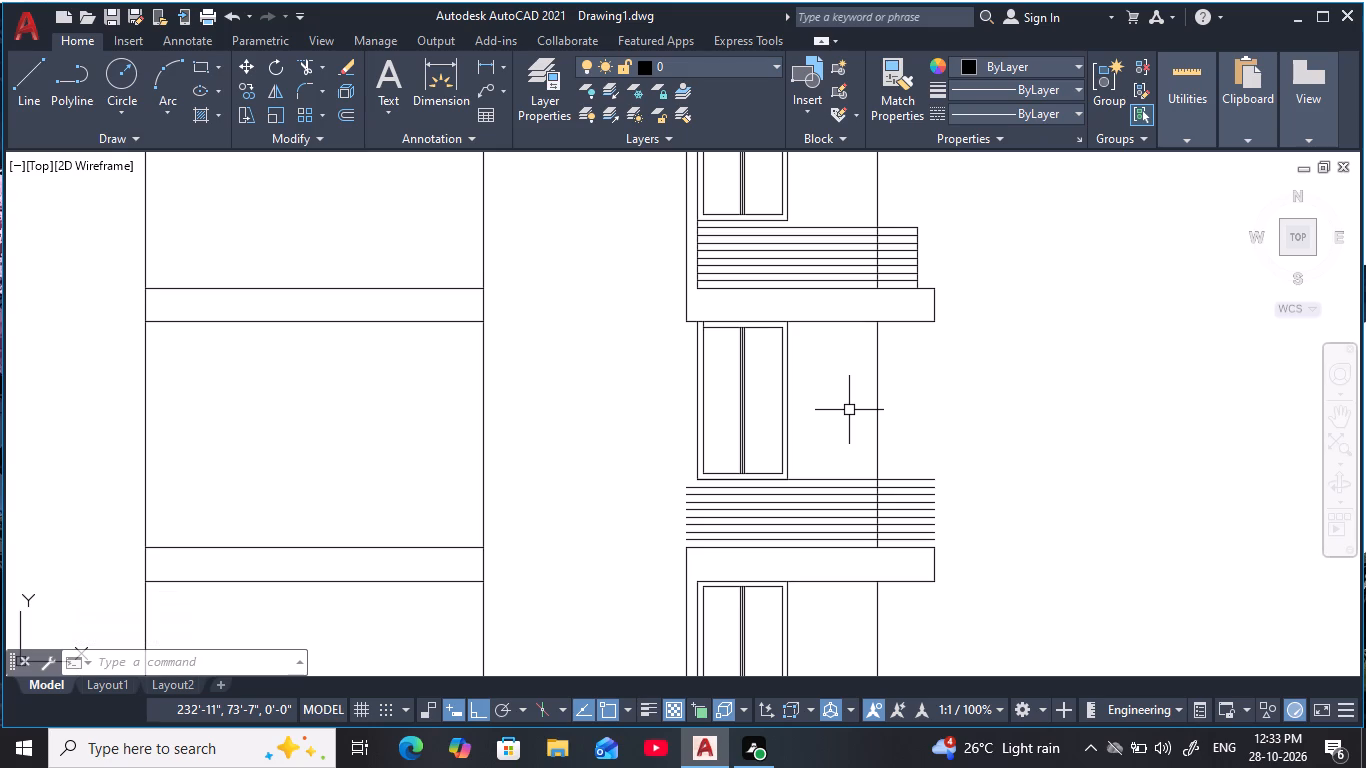
Extend the second window's left frame line down to the uppermost of the 4"-spaced balcony lines.
{"action": "middle_click_drag", "start_coordinate": [801, 385], "coordinate": [800, 395]}
{"action": "key", "text": "Escape"}
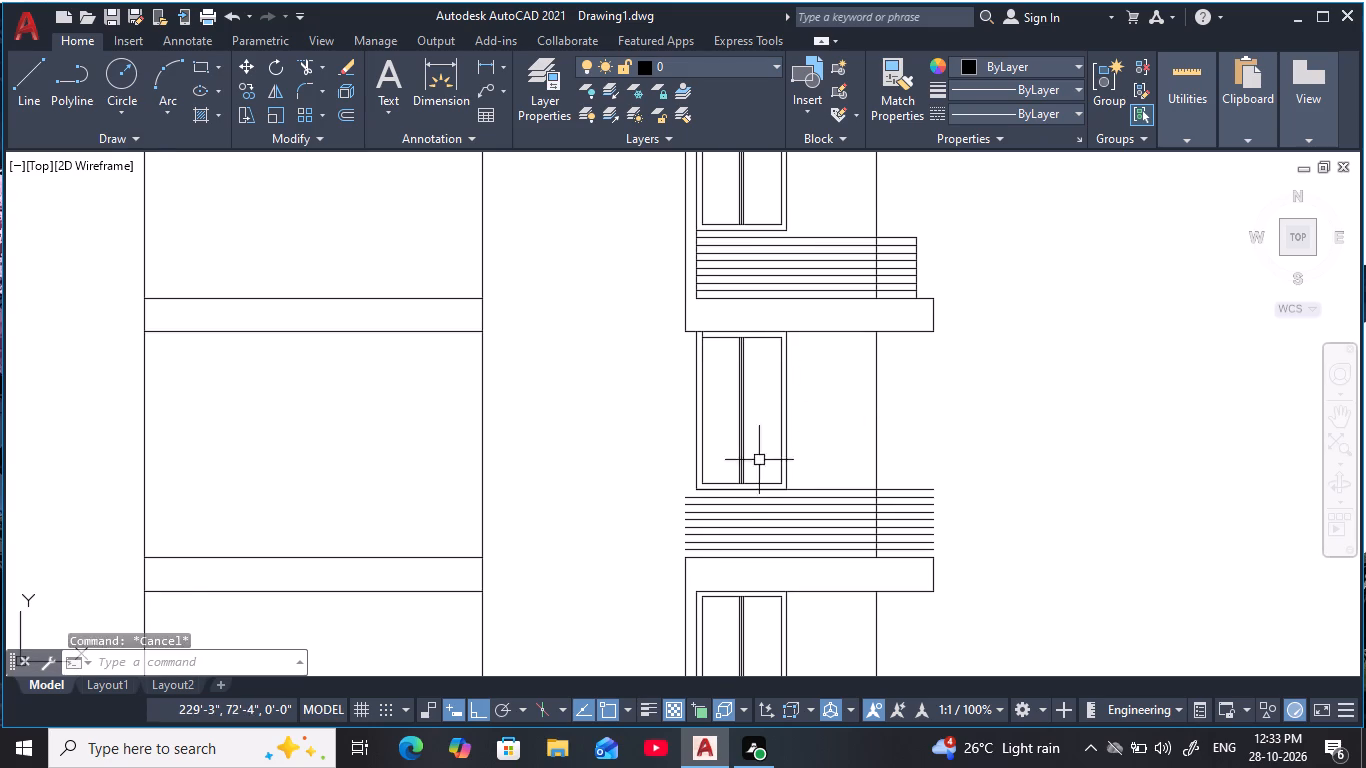
{"action": "key", "text": "Escape"}
{"action": "key", "text": "Escape"}
{"action": "key", "text": "Escape"}
{"action": "key", "text": "Escape"}
{"action": "key", "text": "Escape"}
{"action": "key", "text": "Escape"}
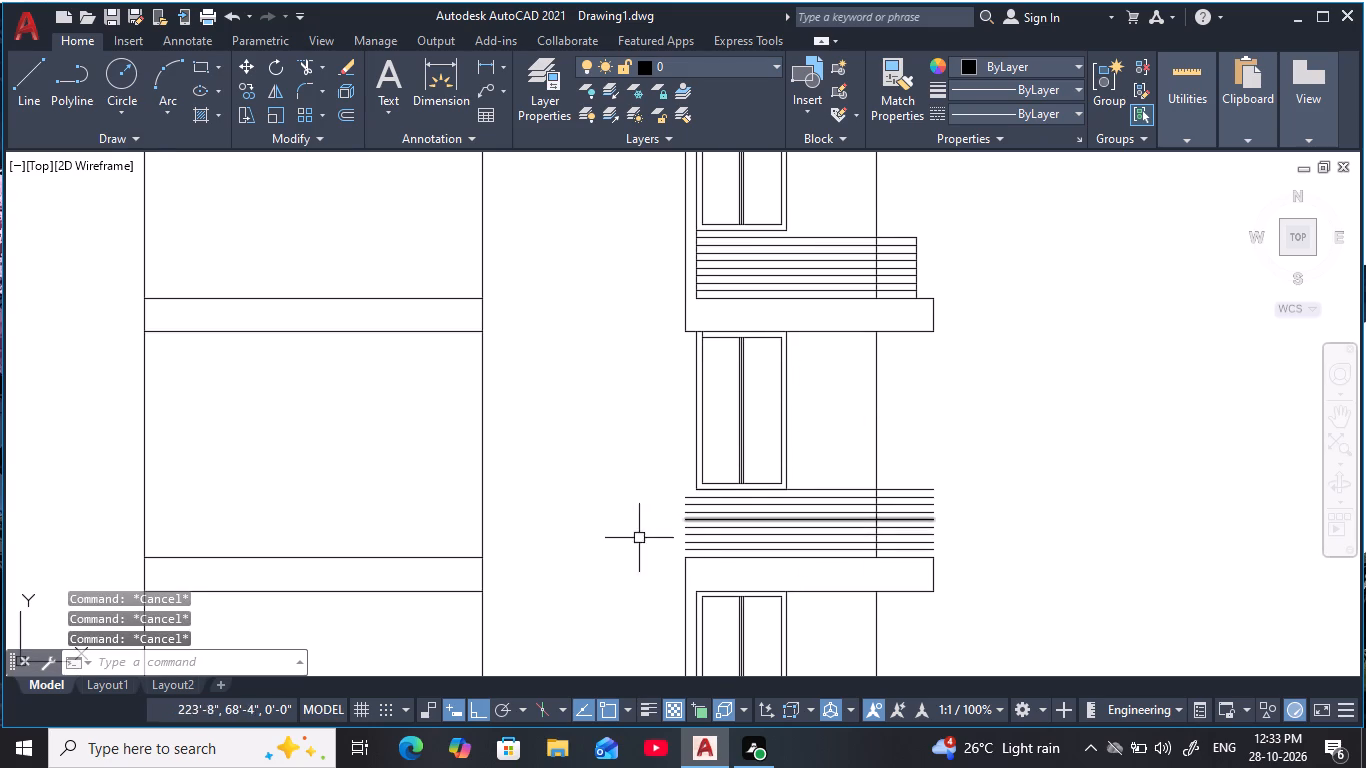
{"action": "scroll", "coordinate": [703, 498], "scroll_direction": "up", "scroll_amount": 1}
{"action": "middle_click_drag", "start_coordinate": [703, 498], "coordinate": [686, 510]}
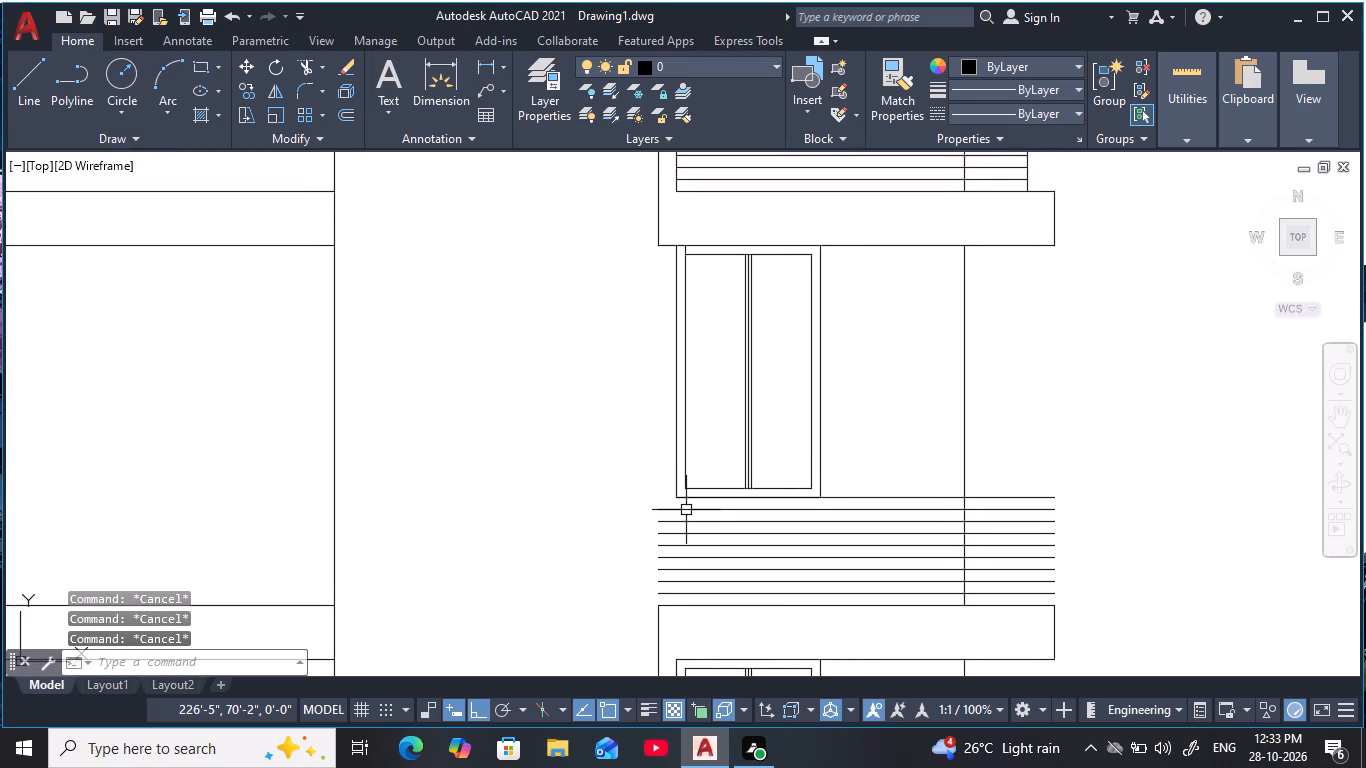
{"action": "key", "text": "r"}
{"action": "key", "text": "Escape"}
{"action": "key", "text": "Escape"}
{"action": "type", "text": "ex"}
{"action": "key", "text": "space"}
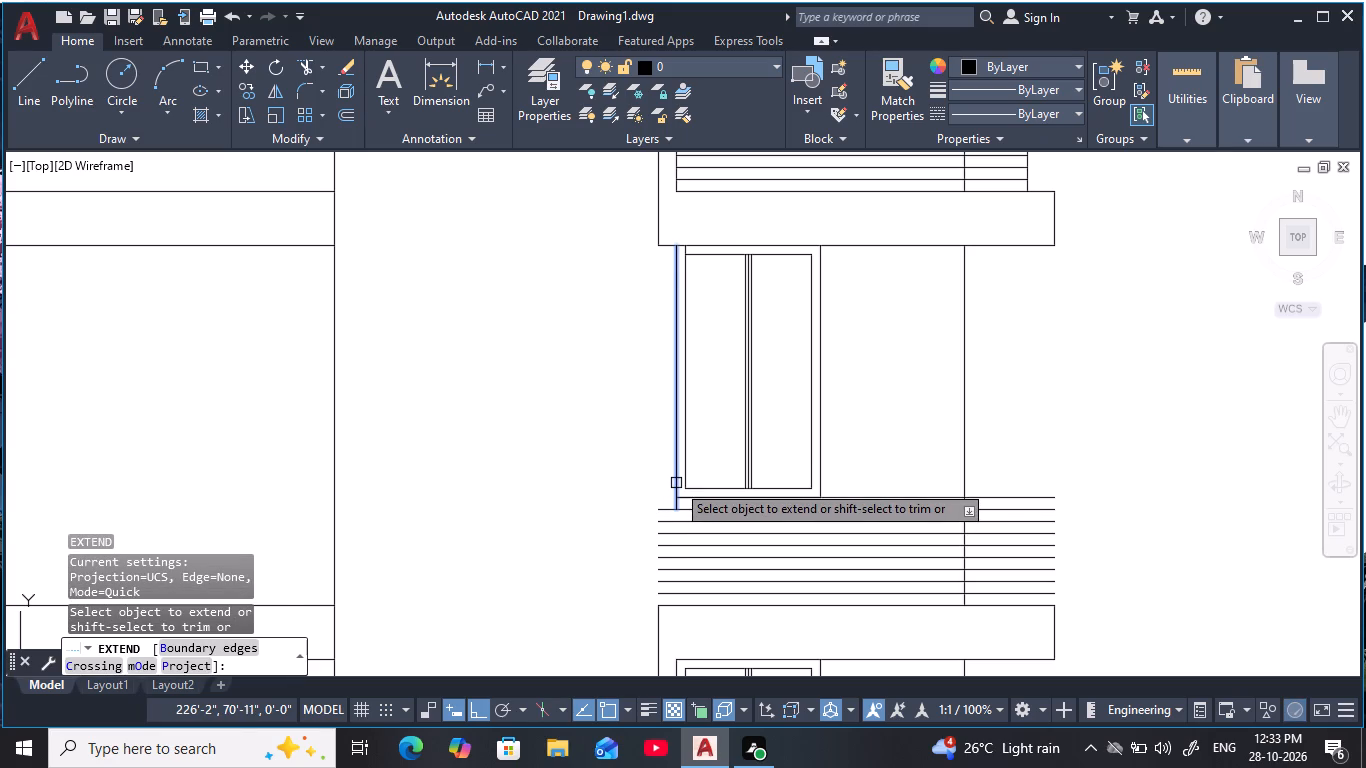
{"action": "left_click", "coordinate": [676, 483]}
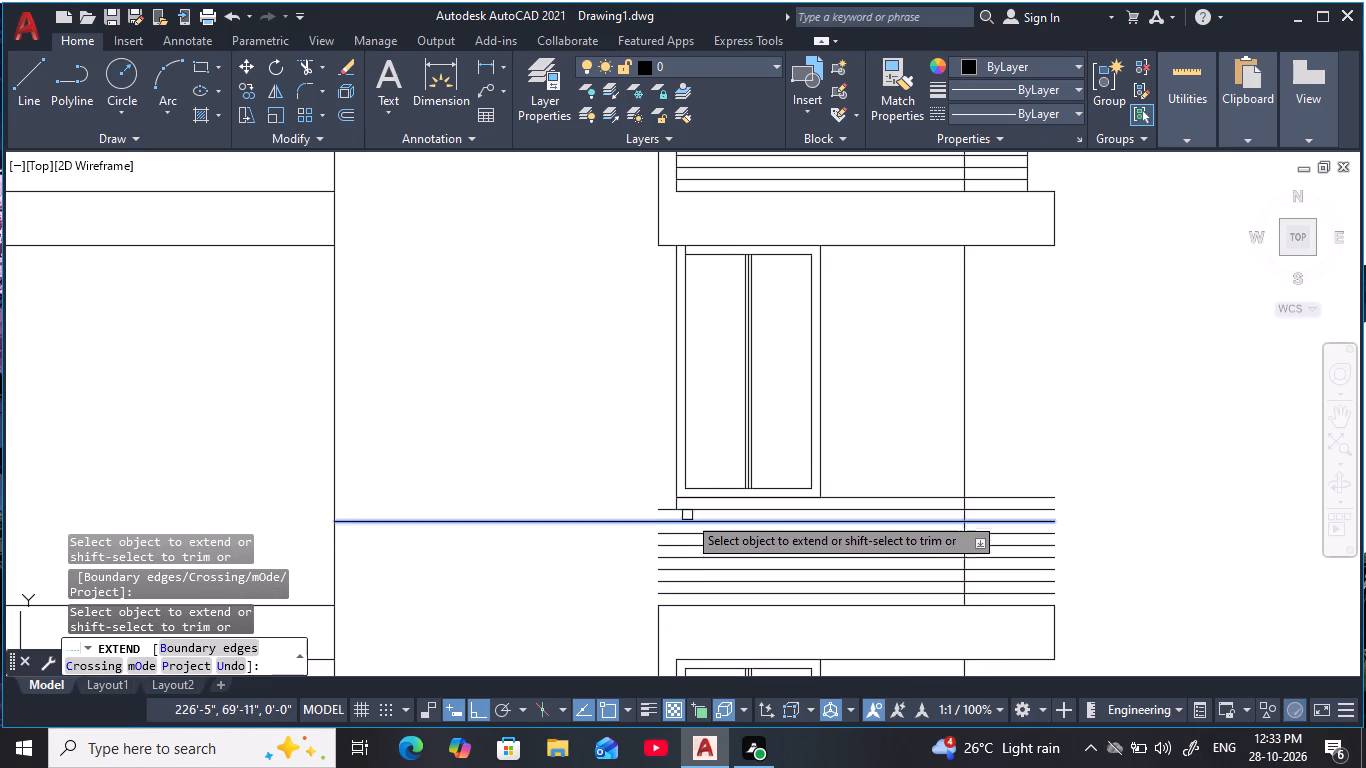
{"action": "scroll", "coordinate": [683, 509], "scroll_direction": "up", "scroll_amount": 1}
{"action": "key", "text": "Escape"}
{"action": "key", "text": "Escape"}
{"action": "key", "text": "Escape"}
Draw a vertical line from the lower end of the window's left frame line down to the slab's top edge.
{"action": "middle_click_drag", "start_coordinate": [694, 497], "coordinate": [683, 427]}
{"action": "key", "text": "Escape"}
{"action": "key", "text": "Escape"}
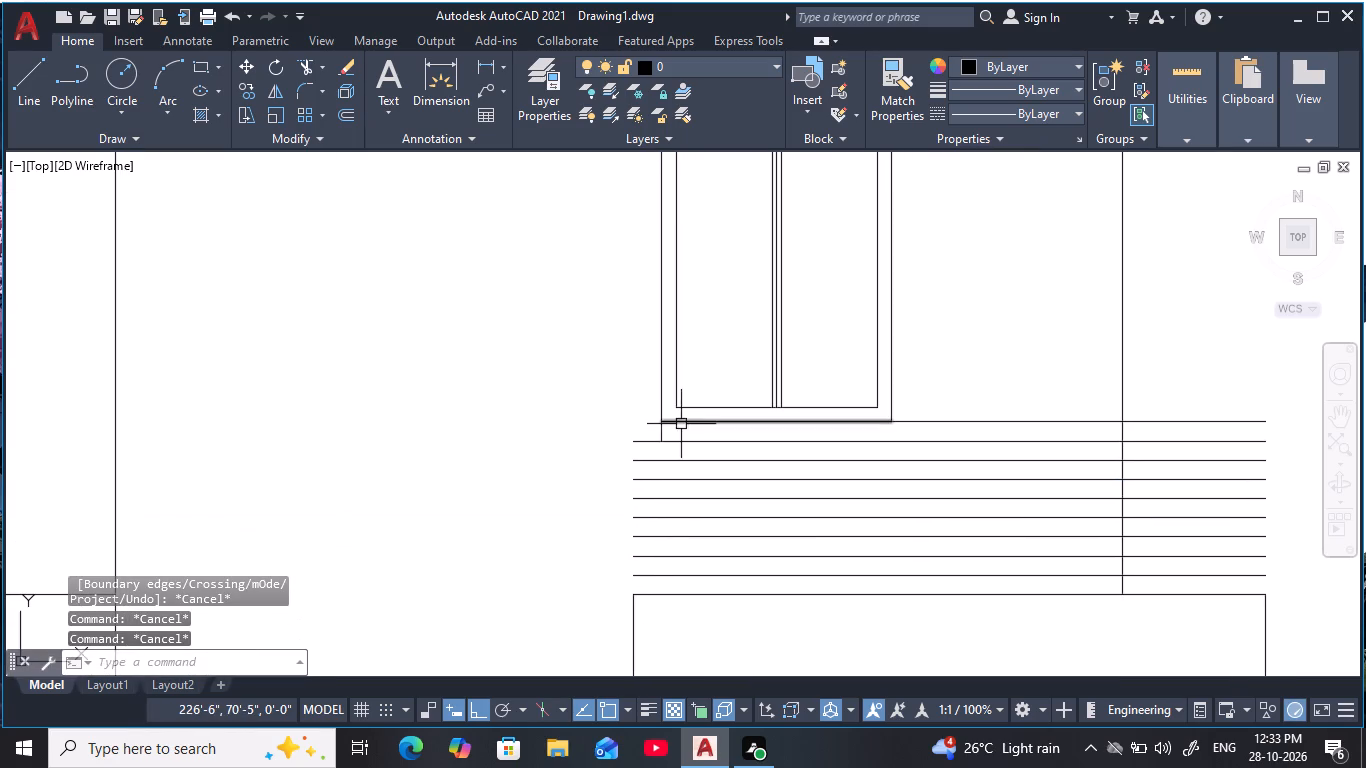
{"action": "key", "text": "l"}
{"action": "key", "text": "space"}
{"action": "left_click", "coordinate": [663, 444]}
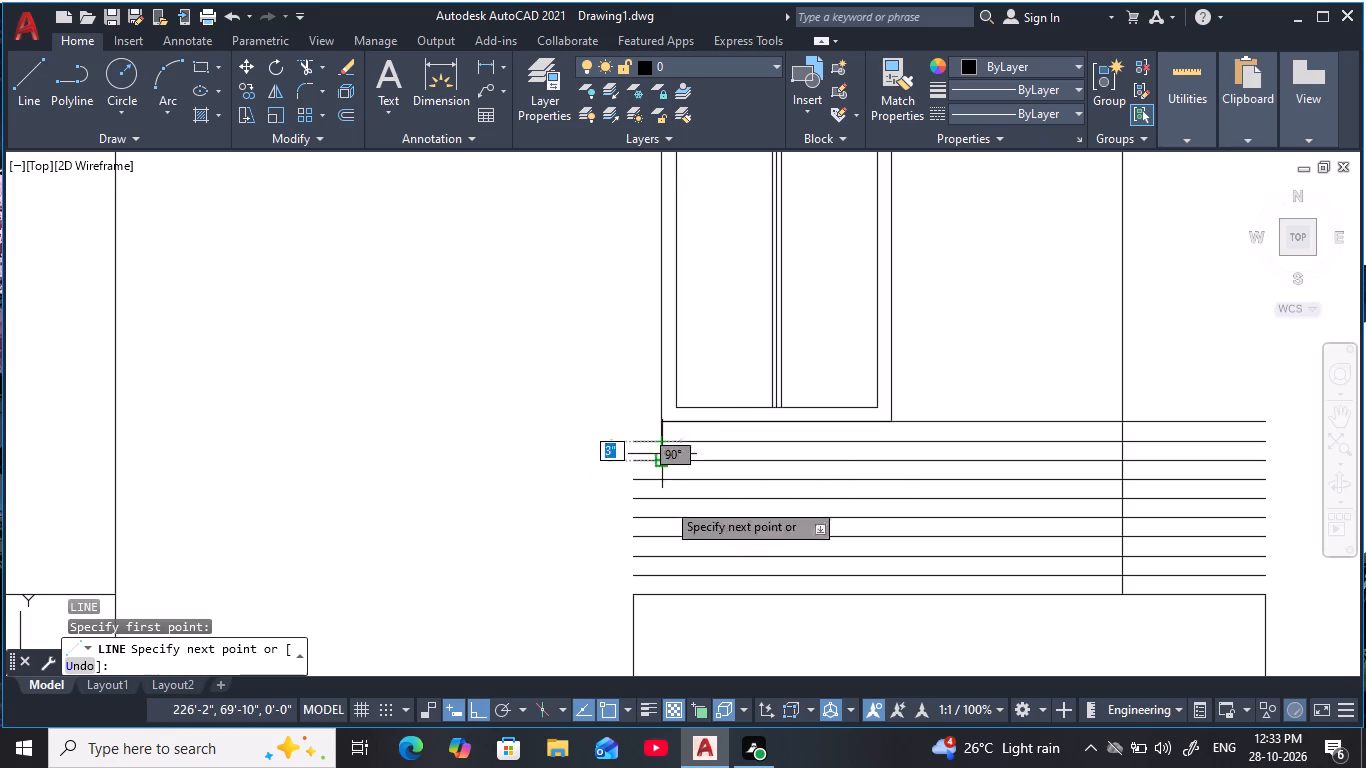
{"action": "left_click", "coordinate": [659, 592]}
{"action": "key", "text": "Escape"}
{"action": "key", "text": "Escape"}
{"action": "key", "text": "Escape"}
{"action": "key", "text": "Escape"}
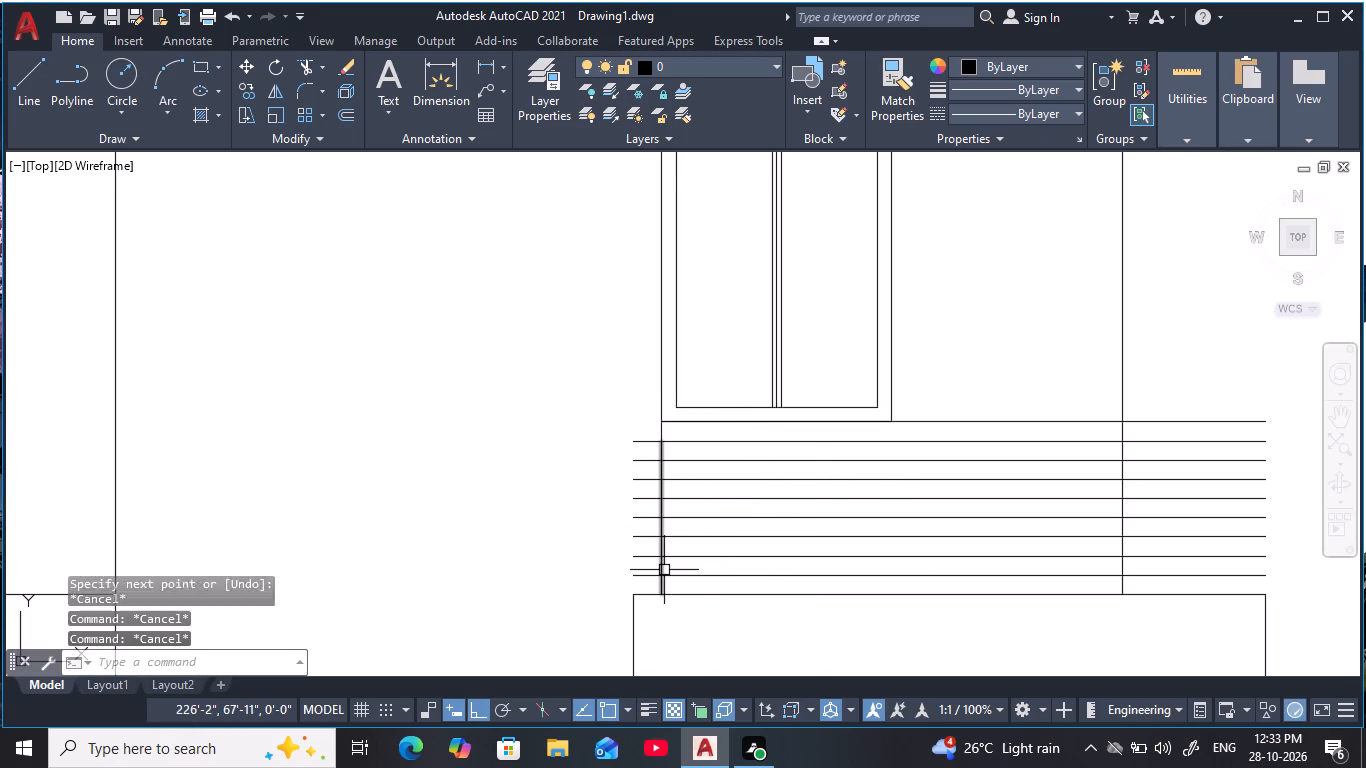
Trim the ends of the eight balcony lines that project left of the new vertical line.
{"action": "type", "text": "tr"}
{"action": "key", "text": "space"}
{"action": "left_click_drag", "start_coordinate": [636, 429], "coordinate": [638, 492]}
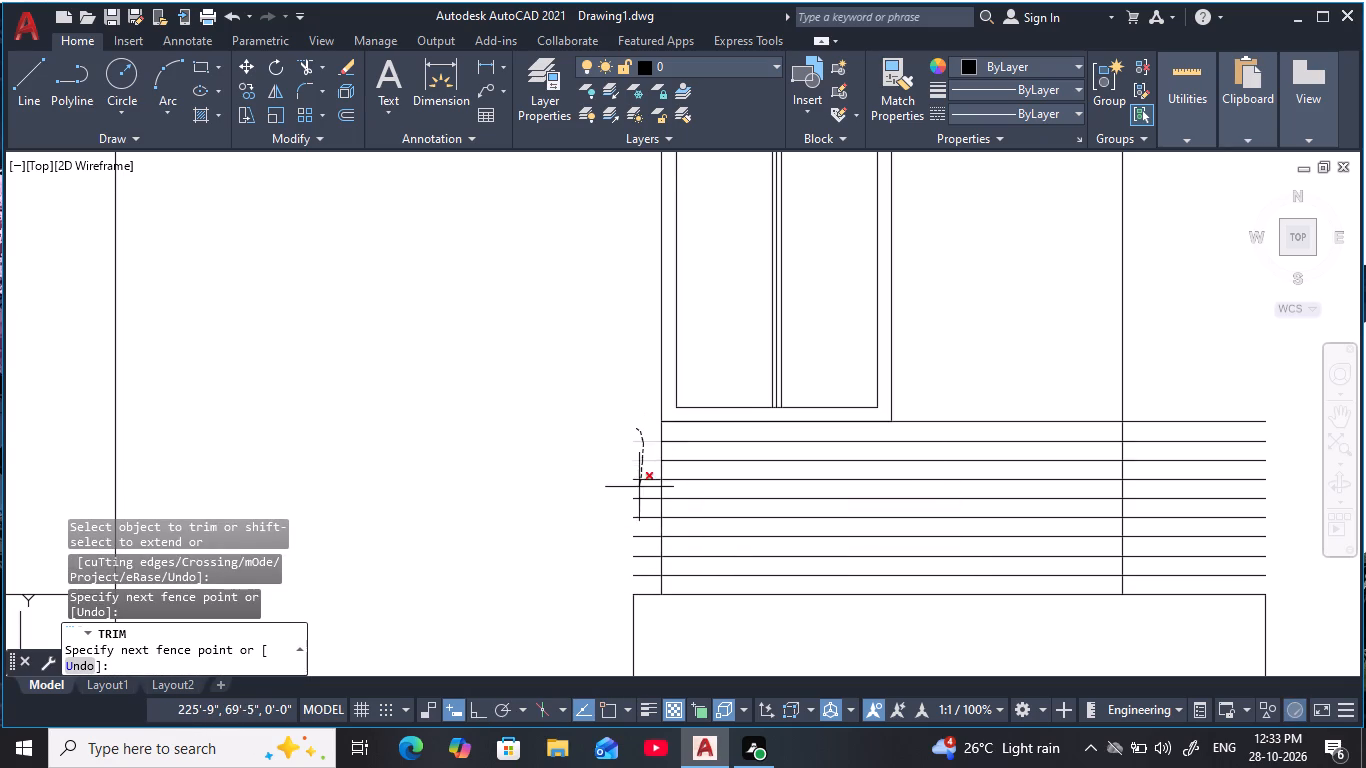
{"action": "left_click_drag", "start_coordinate": [638, 492], "coordinate": [634, 585]}
{"action": "key", "text": "Escape"}
{"action": "scroll", "coordinate": [610, 552], "scroll_direction": "down", "scroll_amount": 2}
{"action": "key", "text": "Escape"}
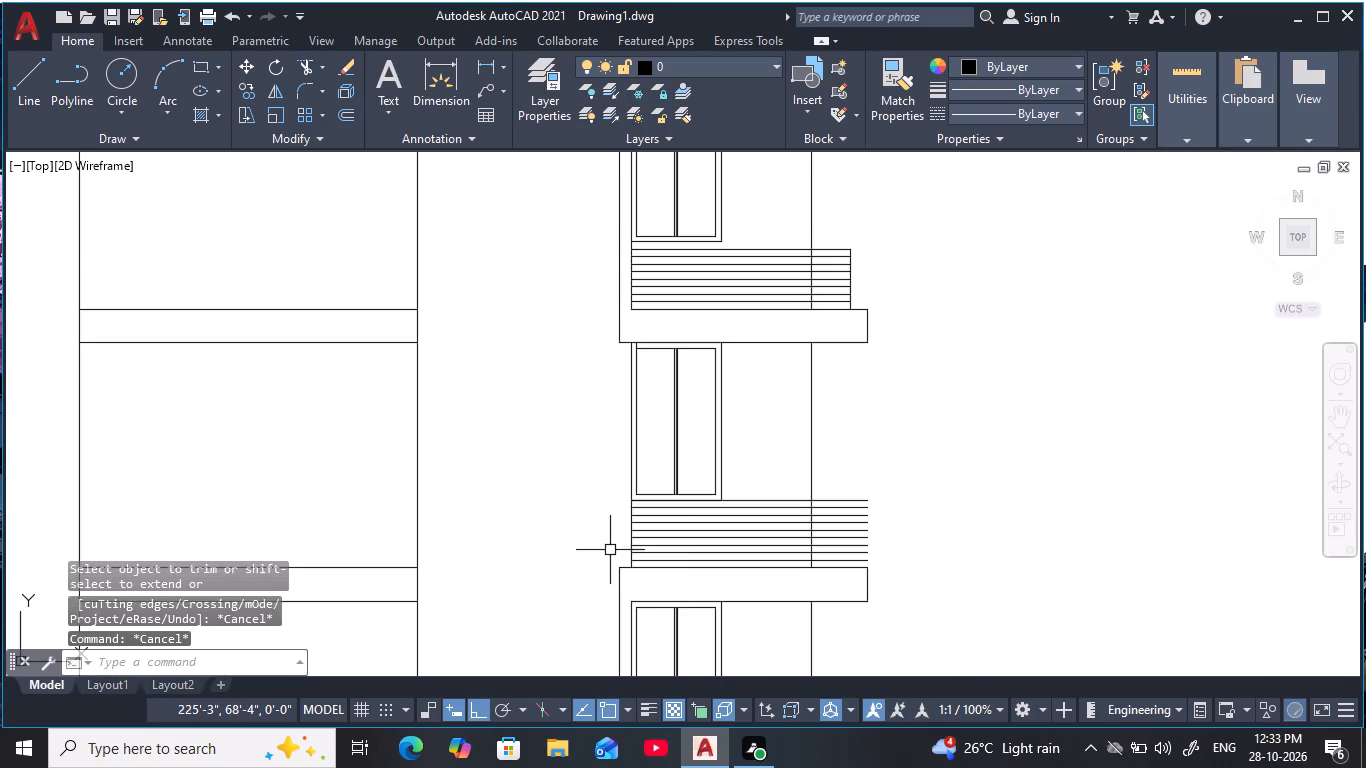
{"action": "middle_click", "coordinate": [610, 550]}
{"action": "key", "text": "Escape"}
{"action": "key", "text": "Escape"}
{"action": "key", "text": "Escape"}
{"action": "key", "text": "Escape"}
{"action": "key", "text": "Escape"}
Offset the right end edge of the right column's second slab below the roof 9" inward.
{"action": "middle_click_drag", "start_coordinate": [856, 535], "coordinate": [806, 540]}
{"action": "key", "text": "Escape"}
{"action": "key", "text": "Escape"}
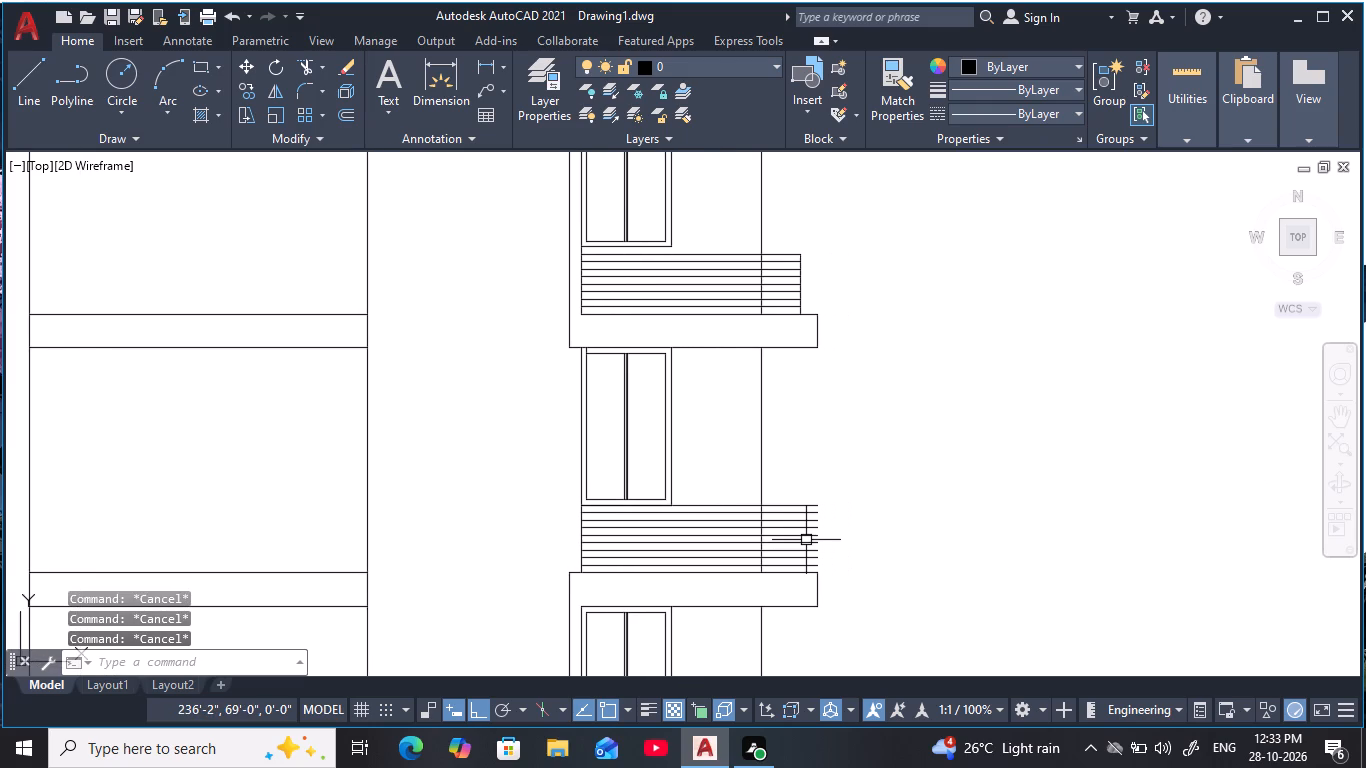
{"action": "type", "text": "o"}
{"action": "key", "text": "space"}
{"action": "key", "text": "9"}
{"action": "key", "text": "space"}
{"action": "scroll", "coordinate": [783, 557], "scroll_direction": "up", "scroll_amount": 1}
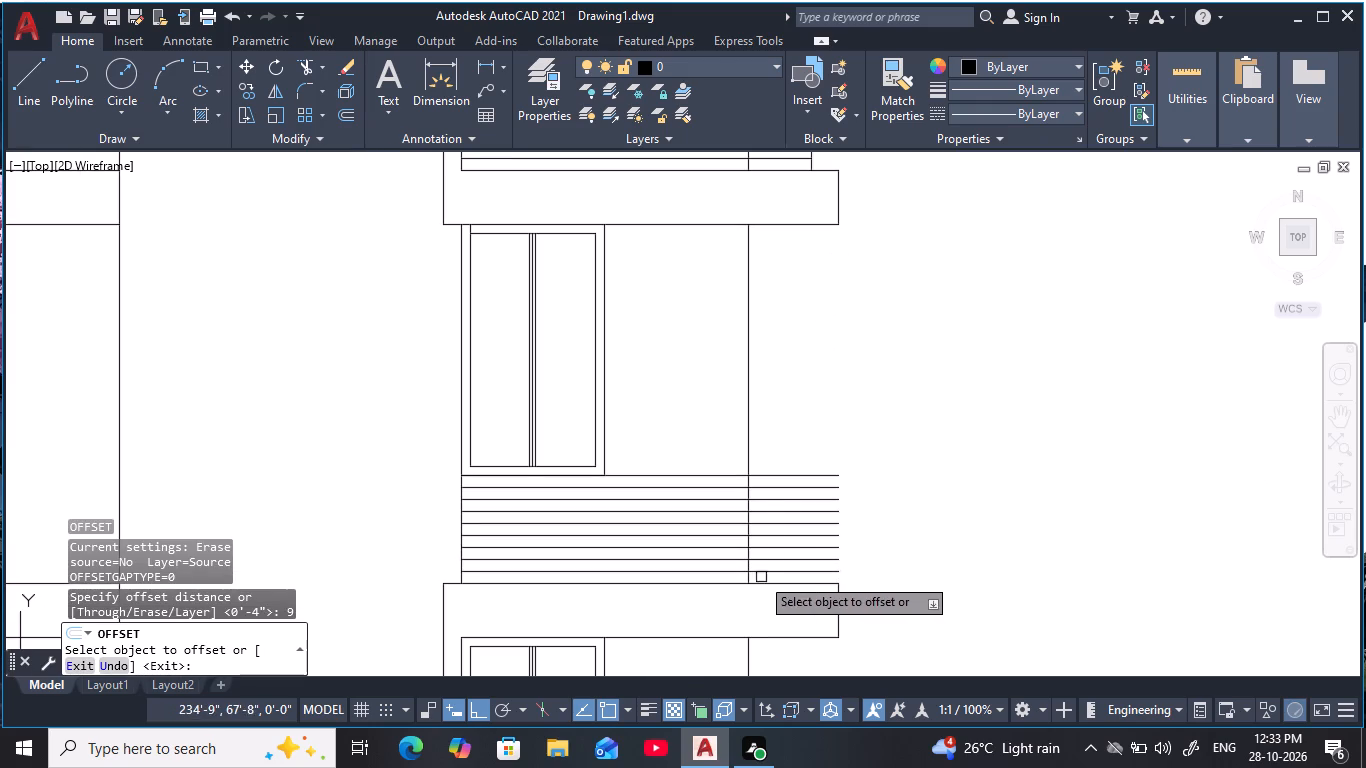
{"action": "left_click", "coordinate": [842, 613]}
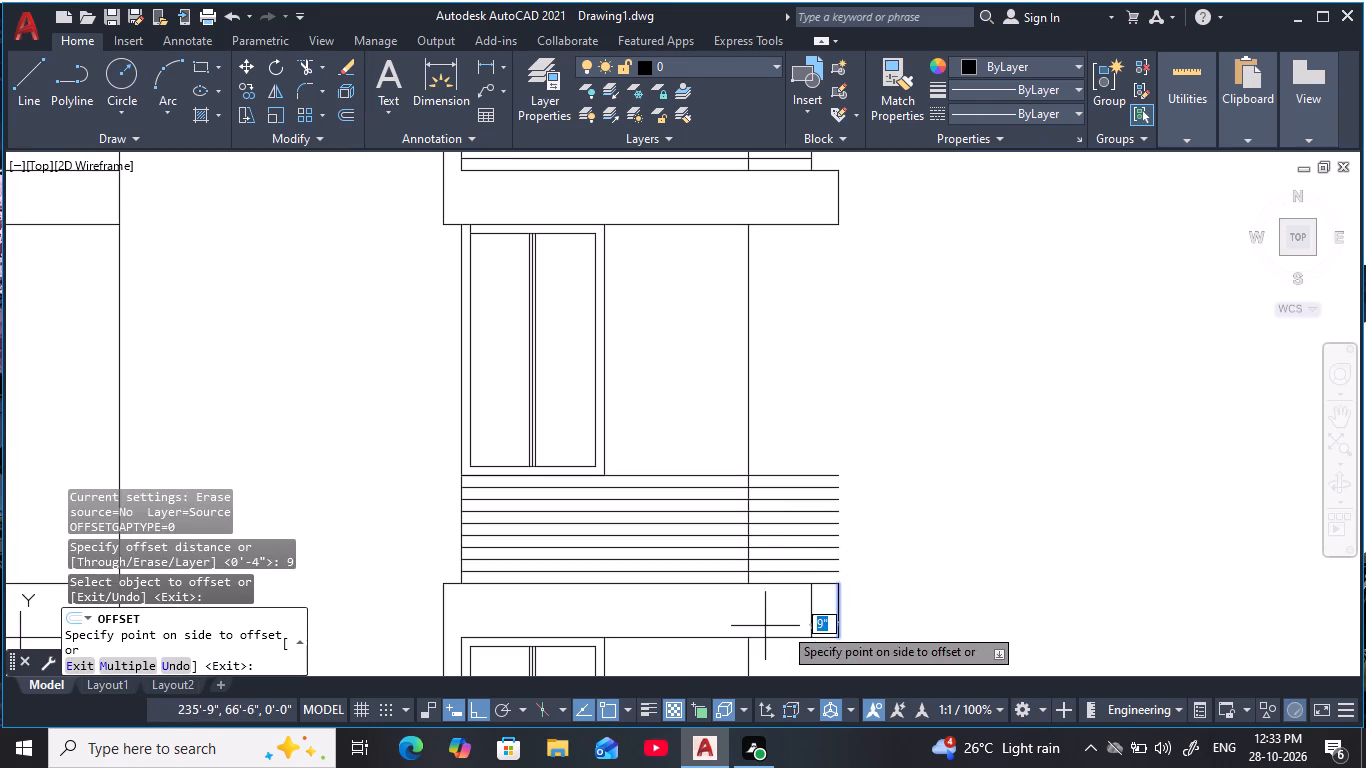
{"action": "left_click", "coordinate": [719, 617]}
{"action": "key", "text": "Escape"}
{"action": "key", "text": "Escape"}
{"action": "key", "text": "Escape"}
{"action": "key", "text": "Escape"}
Draw a vertical line from the top of the 9" offset line up past the uppermost balcony line.
{"action": "key", "text": "l"}
{"action": "key", "text": "space"}
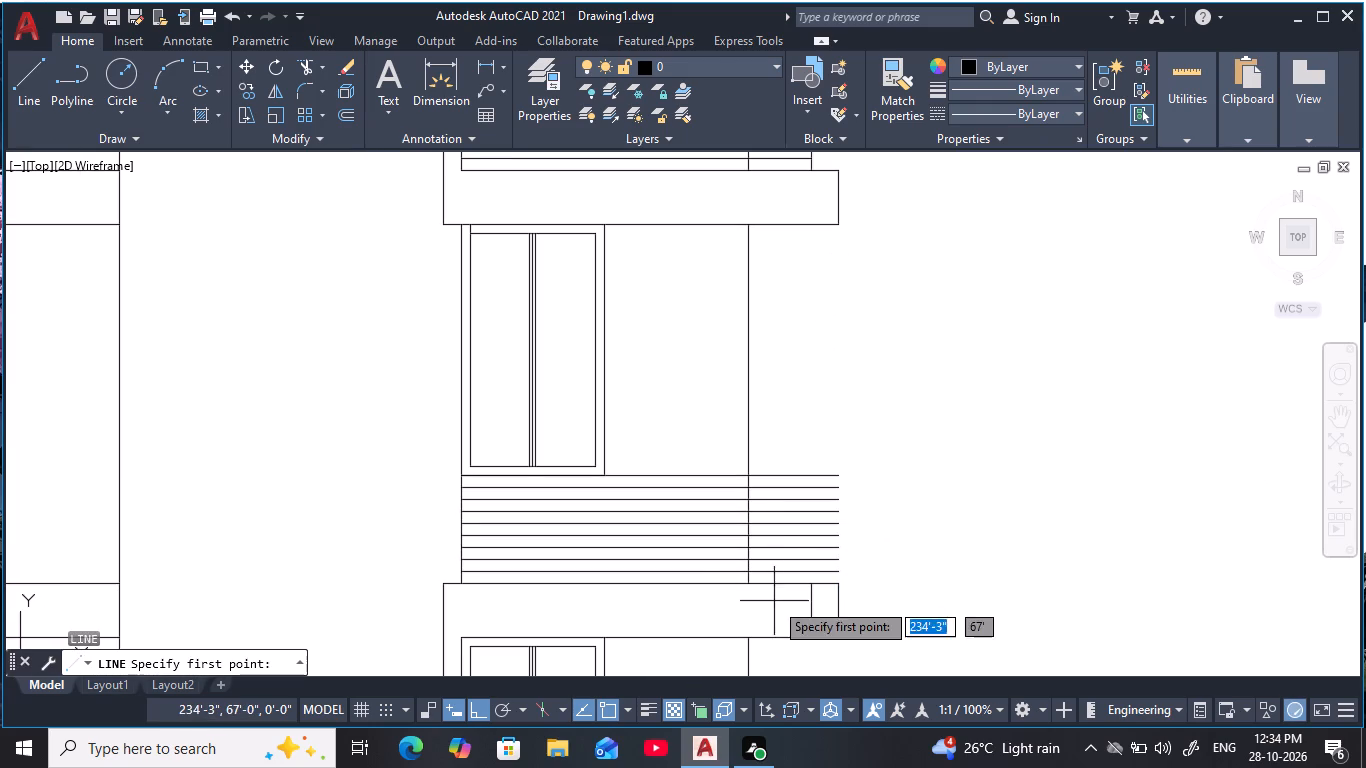
{"action": "left_click", "coordinate": [816, 584]}
{"action": "left_click", "coordinate": [806, 389]}
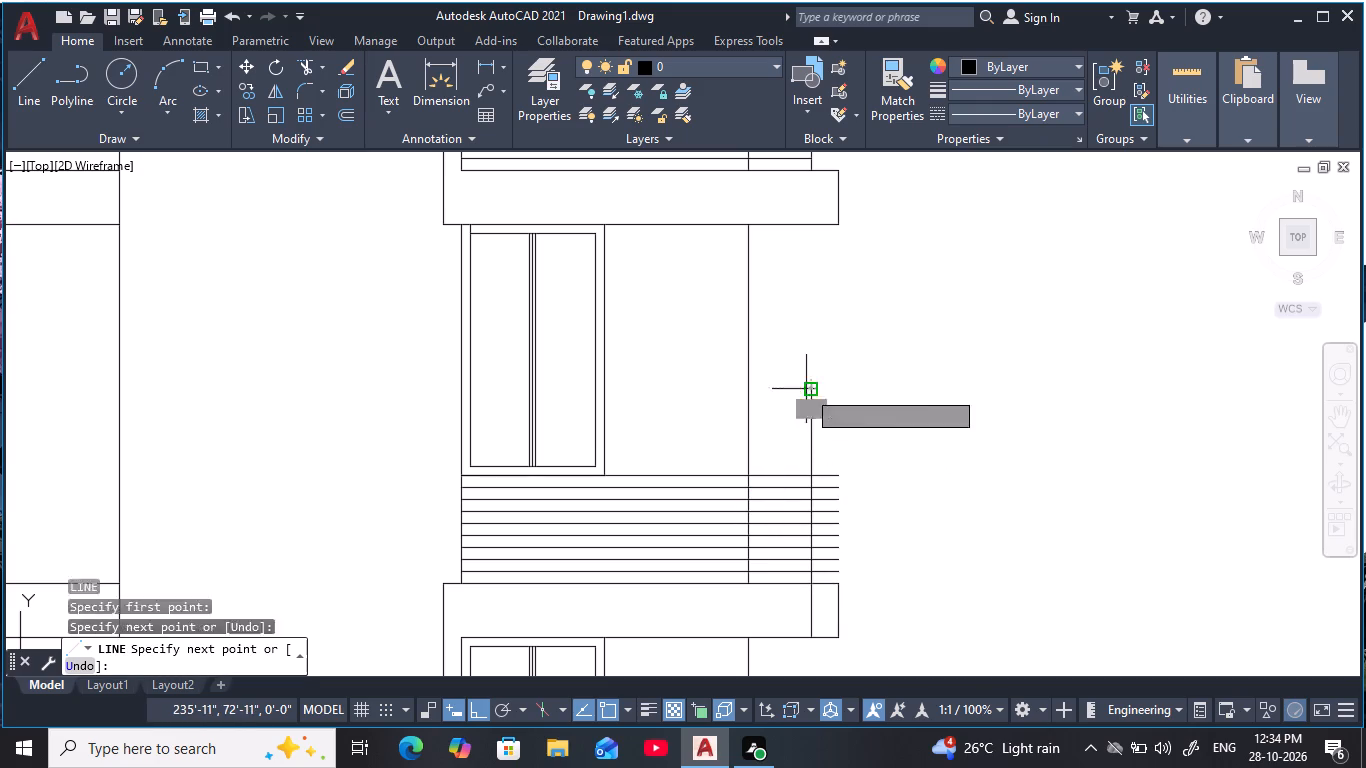
{"action": "key", "text": "Escape"}
{"action": "key", "text": "Escape"}
{"action": "key", "text": "Escape"}
{"action": "key", "text": "Escape"}
{"action": "key", "text": "Escape"}
Trim the vertical line above the uppermost balcony line and the eight balcony line ends projecting right of it.
{"action": "key", "text": "t"}
{"action": "key", "text": "r"}
{"action": "key", "text": "space"}
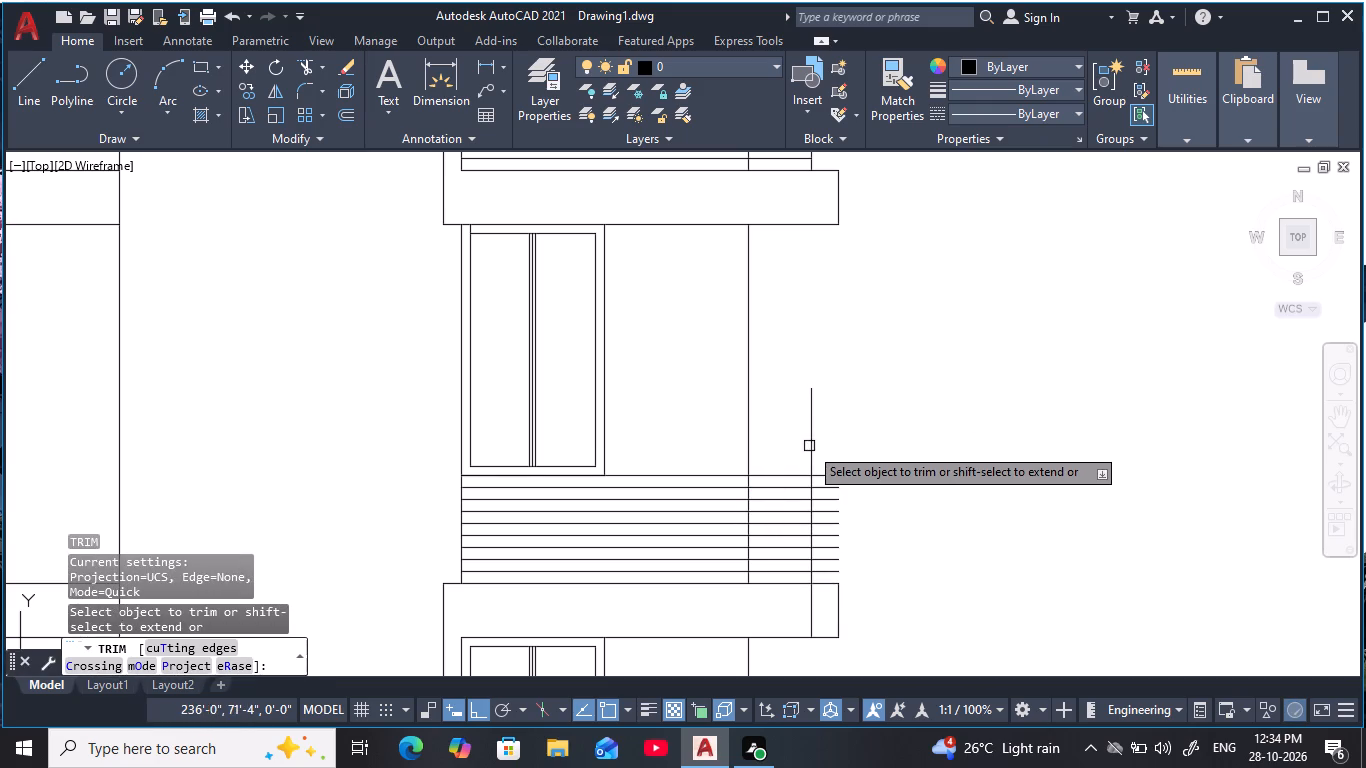
{"action": "left_click", "coordinate": [809, 446]}
{"action": "left_click_drag", "start_coordinate": [821, 470], "coordinate": [824, 573]}
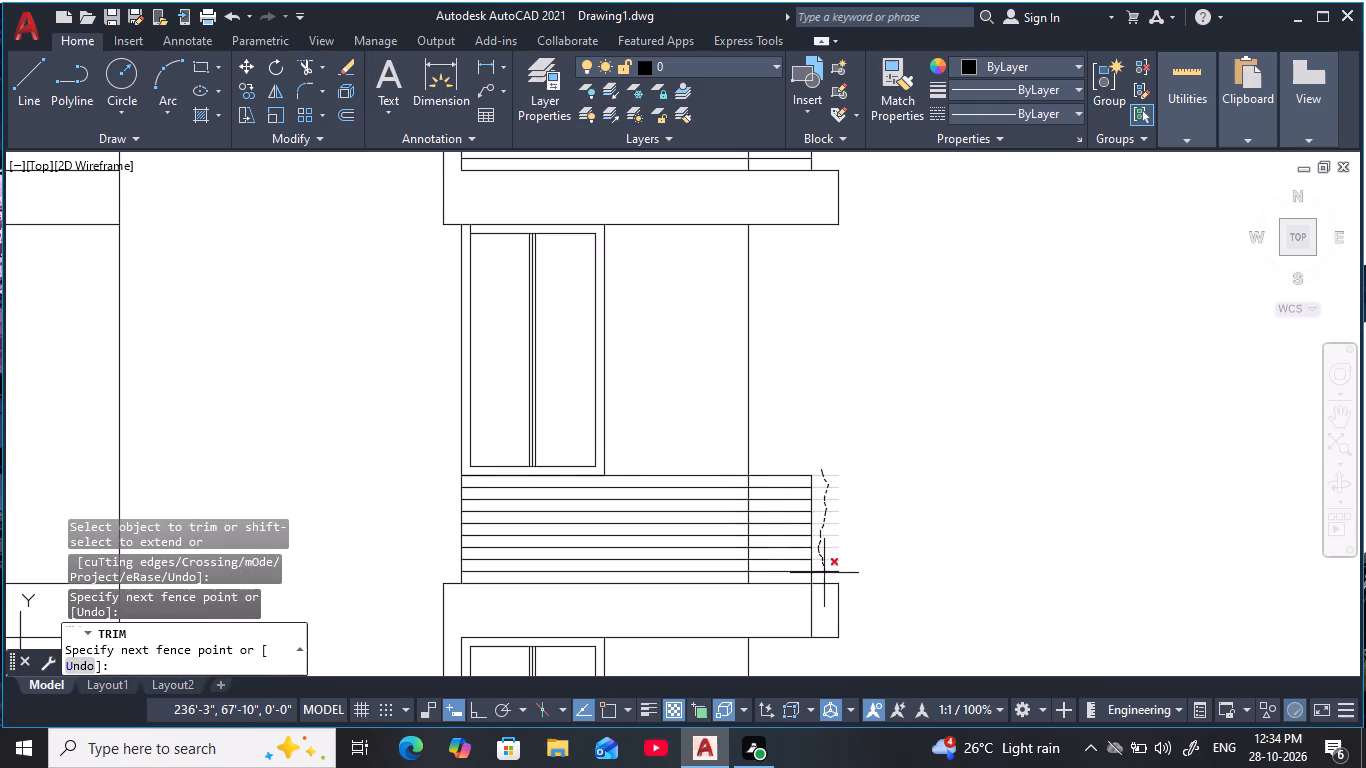
{"action": "left_click_drag", "start_coordinate": [824, 573], "coordinate": [819, 579]}
{"action": "key", "text": "Escape"}
{"action": "scroll", "coordinate": [848, 559], "scroll_direction": "down", "scroll_amount": 1}
{"action": "middle_click_drag", "start_coordinate": [851, 559], "coordinate": [861, 535]}
{"action": "key", "text": "Escape"}
{"action": "key", "text": "Escape"}
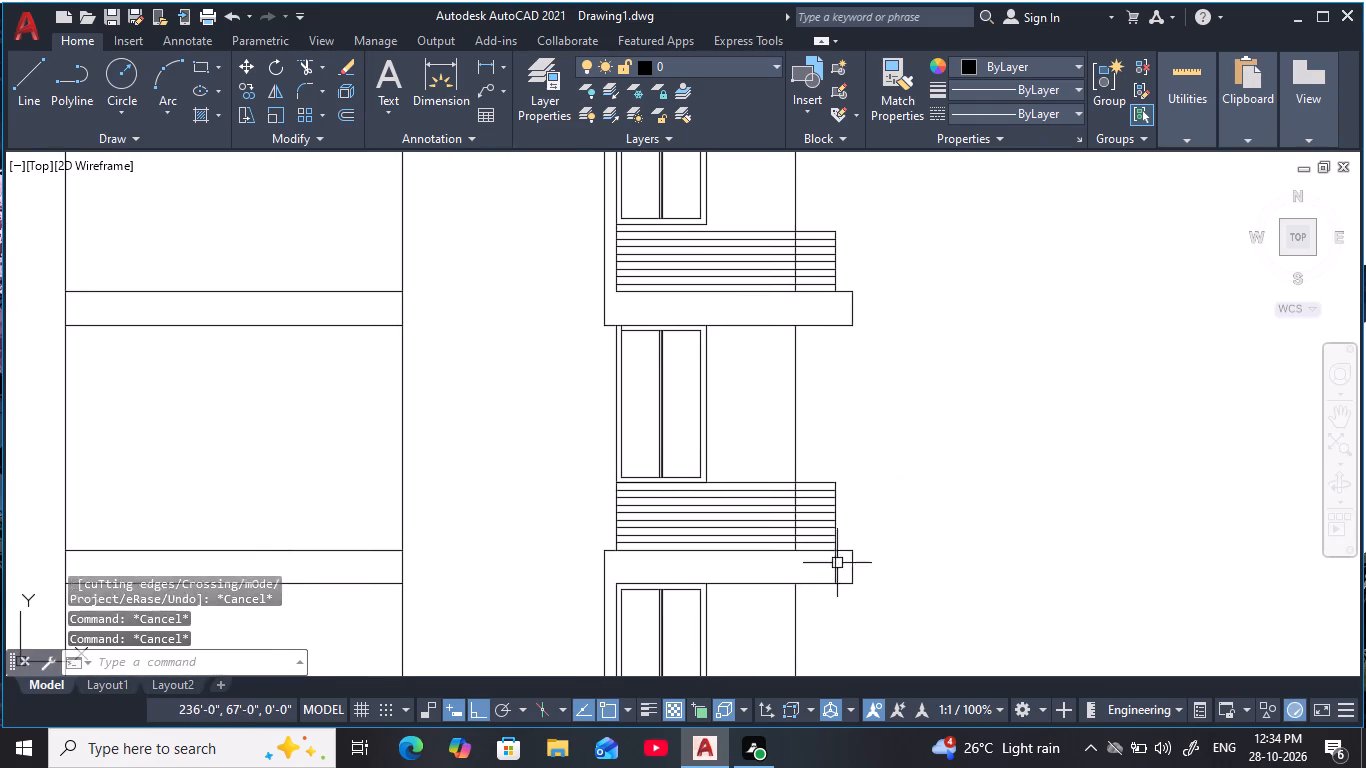
Trim away the 9" offset line inside the second slab below the roof.
{"action": "key", "text": "Escape"}
{"action": "key", "text": "Escape"}
{"action": "type", "text": "tr"}
{"action": "key", "text": "space"}
{"action": "scroll", "coordinate": [831, 570], "scroll_direction": "up", "scroll_amount": 2}
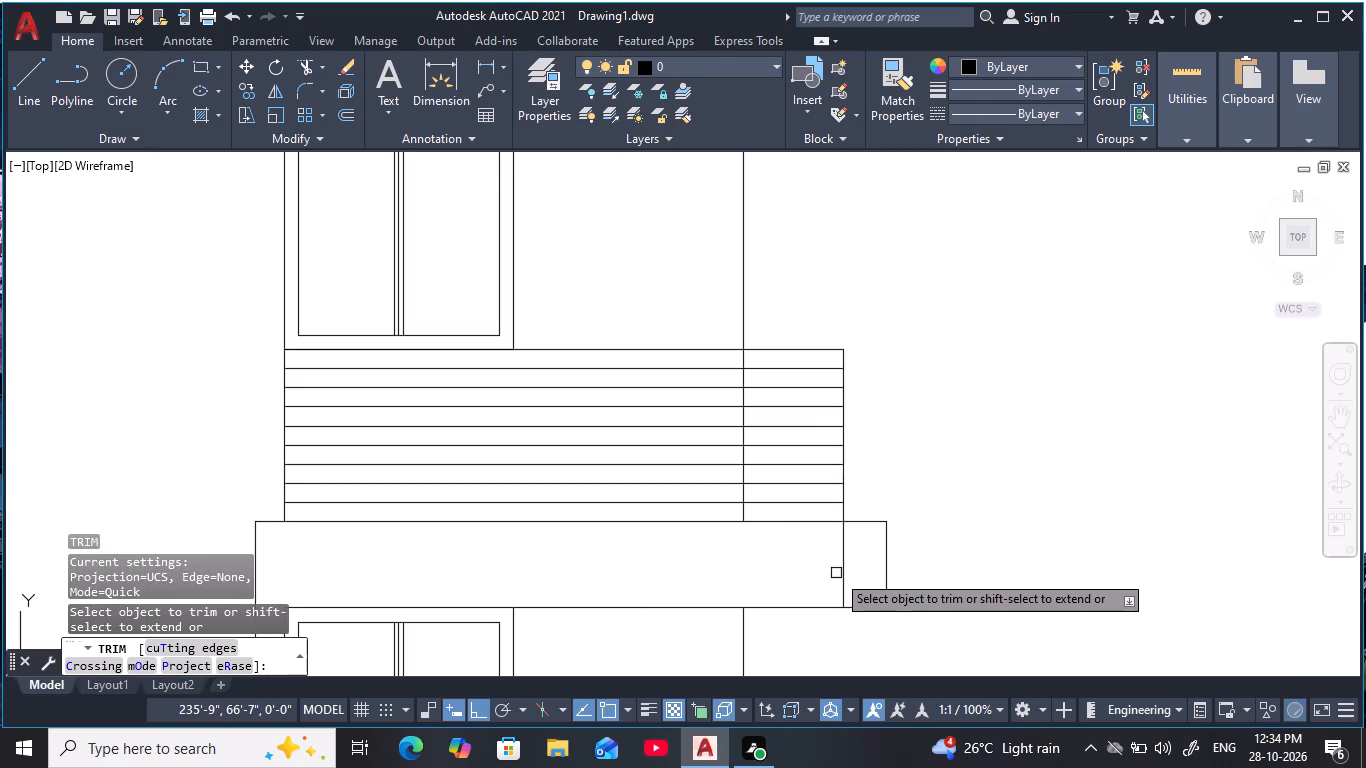
{"action": "left_click", "coordinate": [841, 572]}
{"action": "scroll", "coordinate": [799, 559], "scroll_direction": "down", "scroll_amount": 2}
{"action": "middle_click_drag", "start_coordinate": [799, 559], "coordinate": [893, 523]}
{"action": "scroll", "coordinate": [895, 524], "scroll_direction": "down", "scroll_amount": 1}
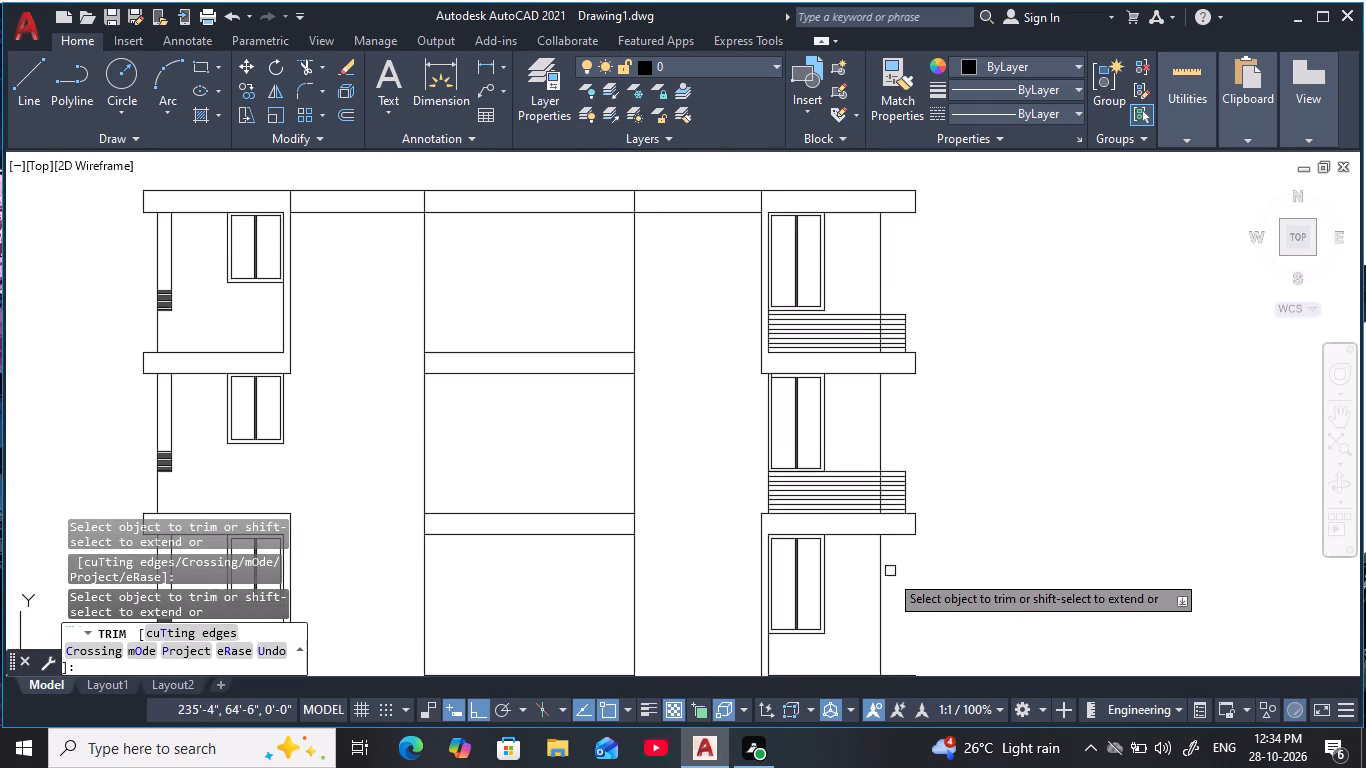
{"action": "middle_click_drag", "start_coordinate": [883, 587], "coordinate": [823, 505]}
{"action": "middle_click_drag", "start_coordinate": [878, 553], "coordinate": [879, 553]}
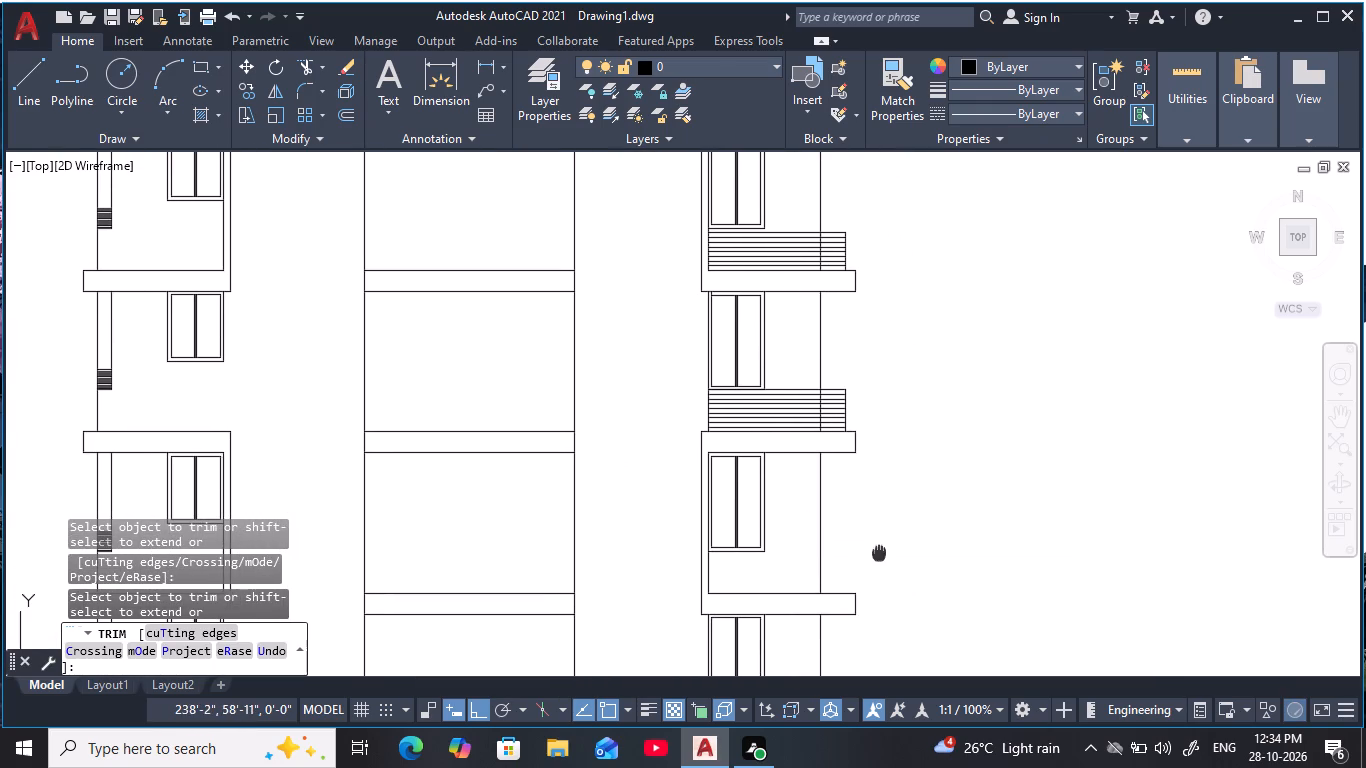
{"action": "middle_click_drag", "start_coordinate": [879, 553], "coordinate": [882, 497]}
{"action": "key", "text": "Escape"}
{"action": "key", "text": "Escape"}
{"action": "key", "text": "Escape"}
{"action": "key", "text": "Escape"}
Offset the top edge of the right column's third slab below the roof upward eight times at 4" spacing.
{"action": "type", "text": "o"}
{"action": "key", "text": "space"}
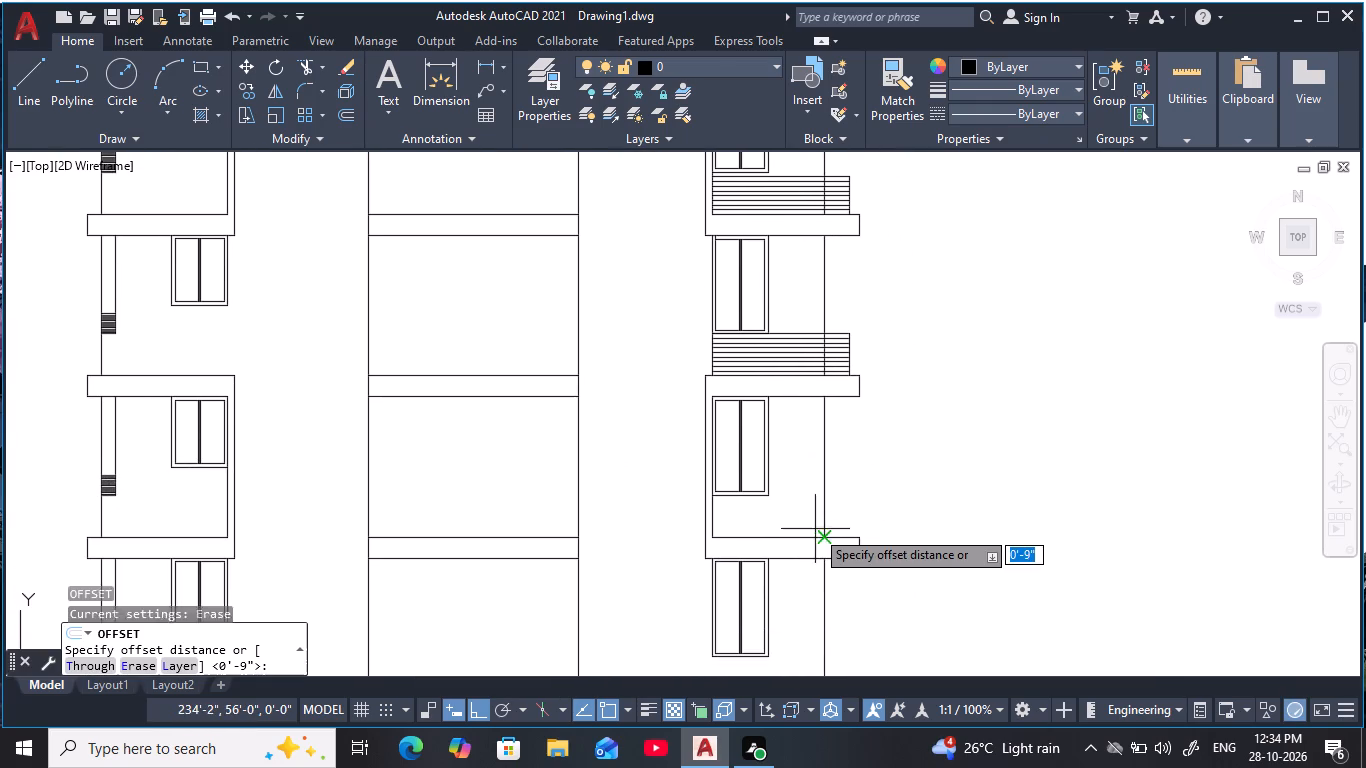
{"action": "key", "text": "4"}
{"action": "key", "text": "space"}
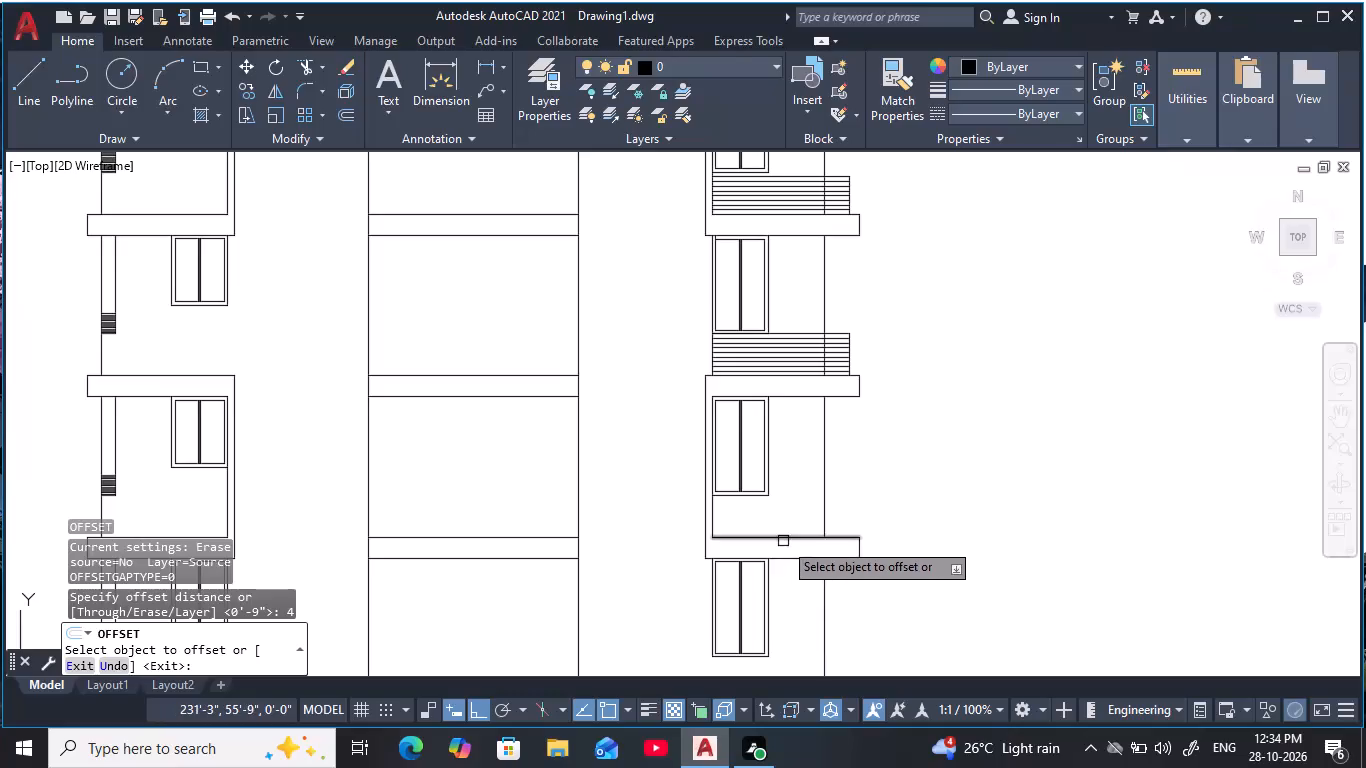
{"action": "left_click", "coordinate": [786, 537]}
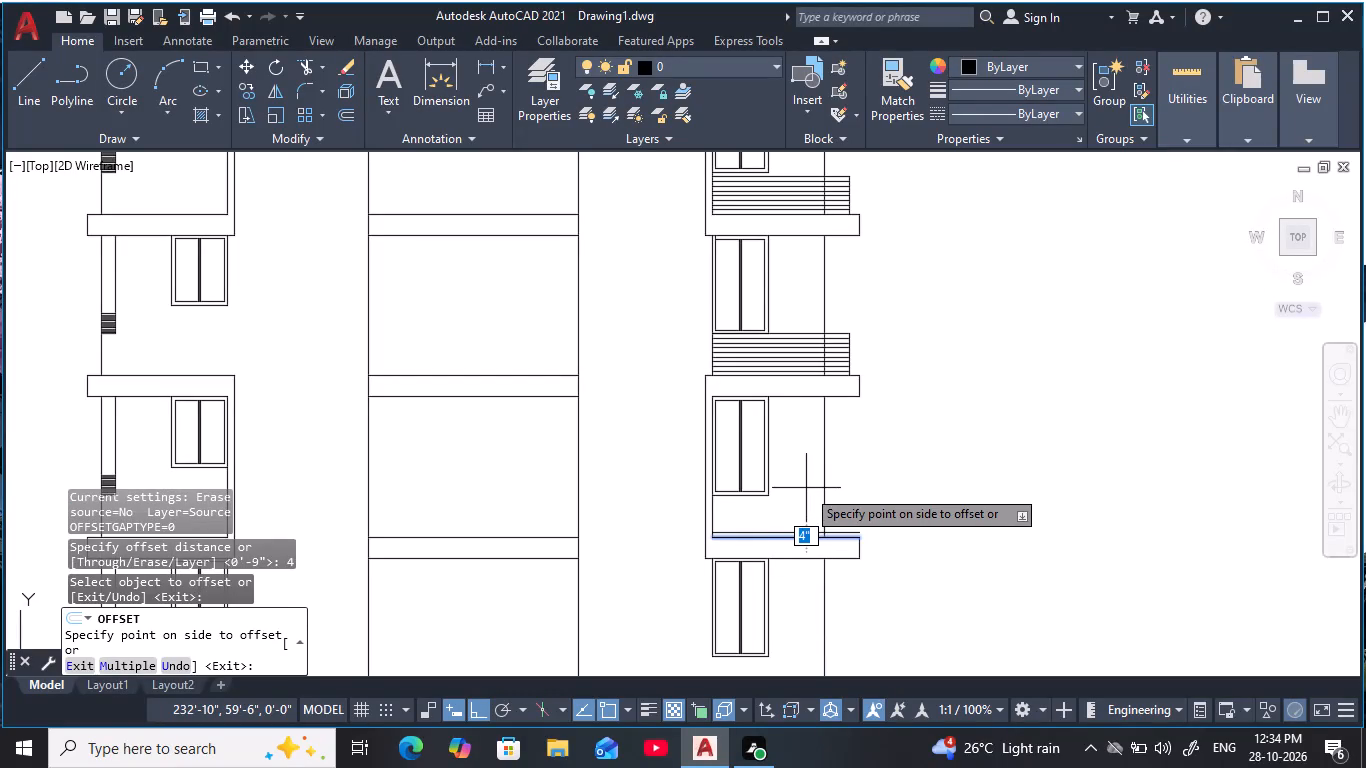
{"action": "type", "text": "m"}
{"action": "key", "text": "space"}
{"action": "left_click", "coordinate": [806, 488]}
{"action": "left_click", "coordinate": [807, 474]}
{"action": "left_click", "coordinate": [807, 474]}
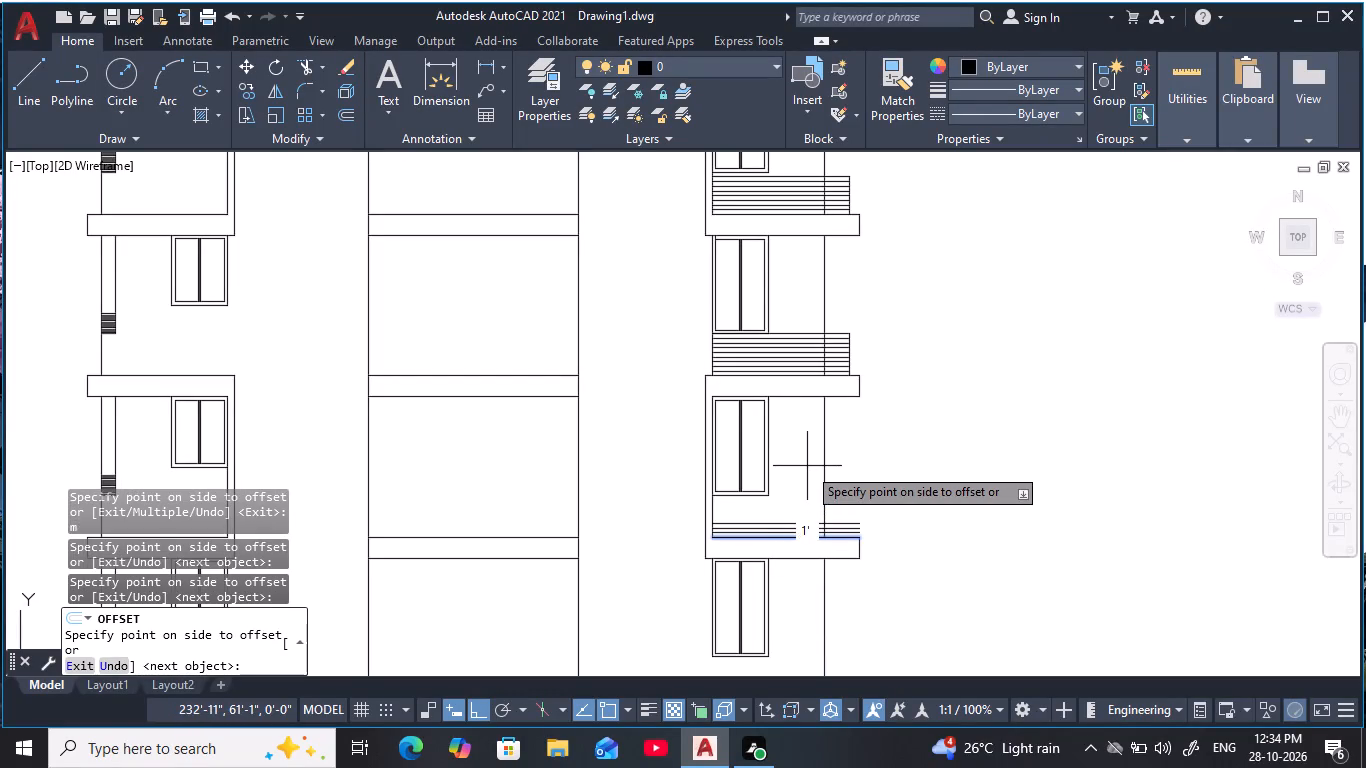
{"action": "double_click", "coordinate": [807, 466]}
{"action": "double_click", "coordinate": [808, 459]}
{"action": "left_click", "coordinate": [809, 451]}
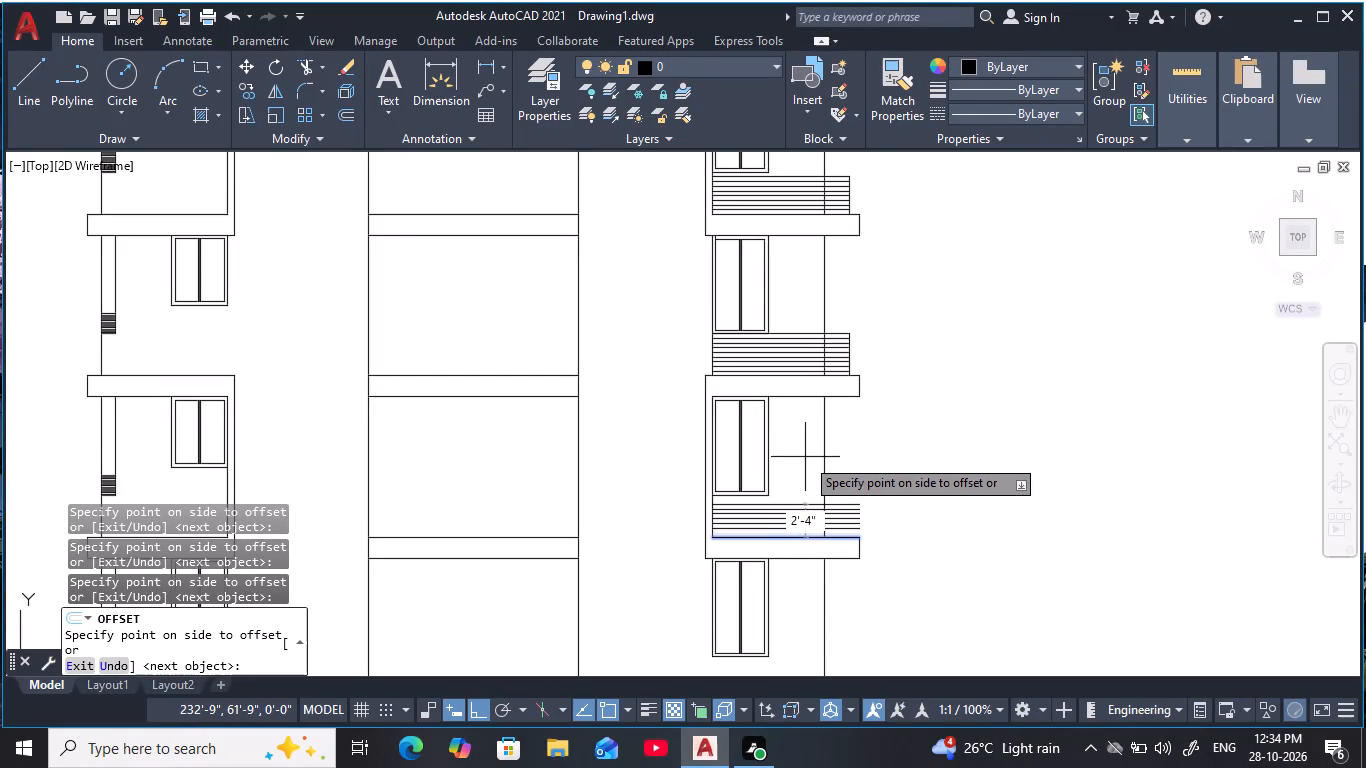
{"action": "double_click", "coordinate": [803, 445]}
{"action": "left_click", "coordinate": [803, 445]}
{"action": "key", "text": "Escape"}
{"action": "key", "text": "Escape"}
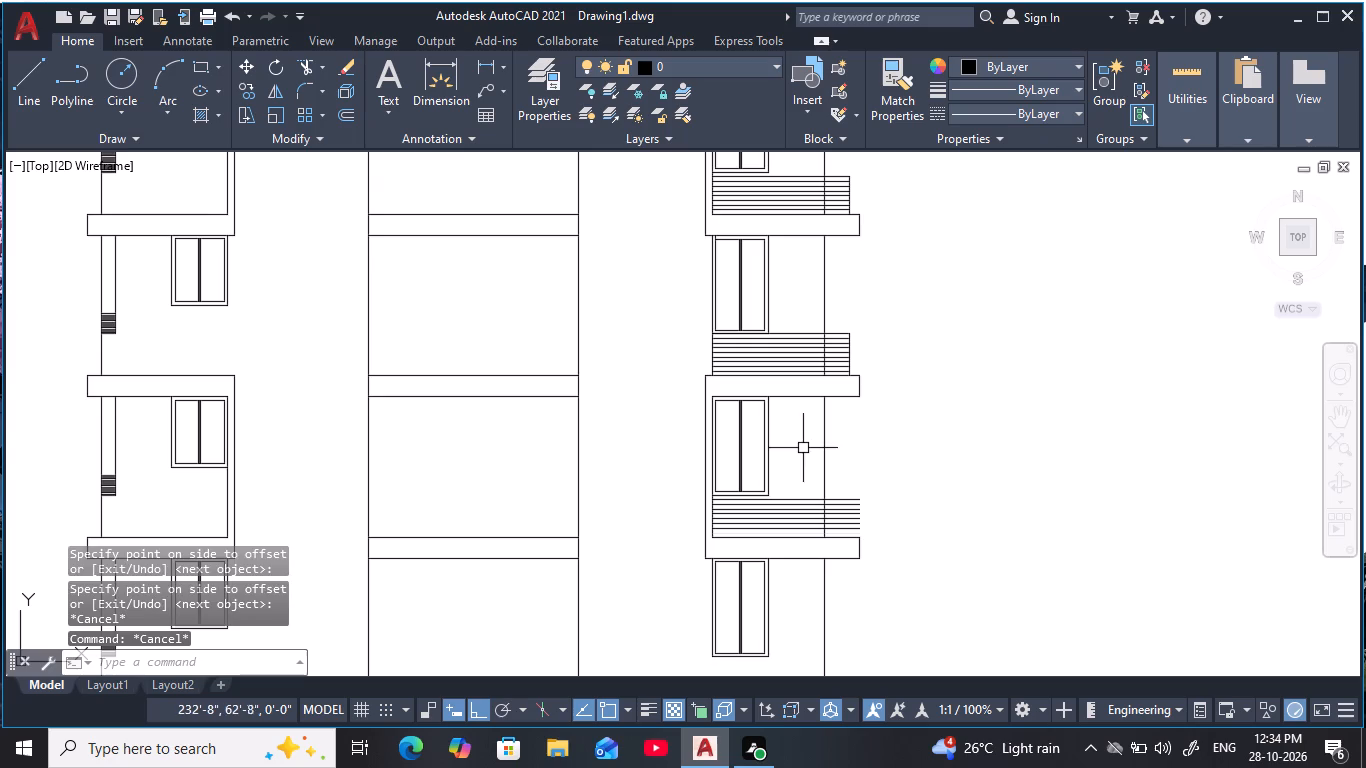
{"action": "key", "text": "Escape"}
{"action": "key", "text": "Escape"}
Offset the right end edge of the third slab below the roof 9" inward.
{"action": "middle_click_drag", "start_coordinate": [817, 497], "coordinate": [802, 476]}
{"action": "key", "text": "Escape"}
{"action": "scroll", "coordinate": [830, 492], "scroll_direction": "up", "scroll_amount": 2}
{"action": "key", "text": "Escape"}
{"action": "middle_click_drag", "start_coordinate": [830, 492], "coordinate": [804, 478]}
{"action": "key", "text": "Escape"}
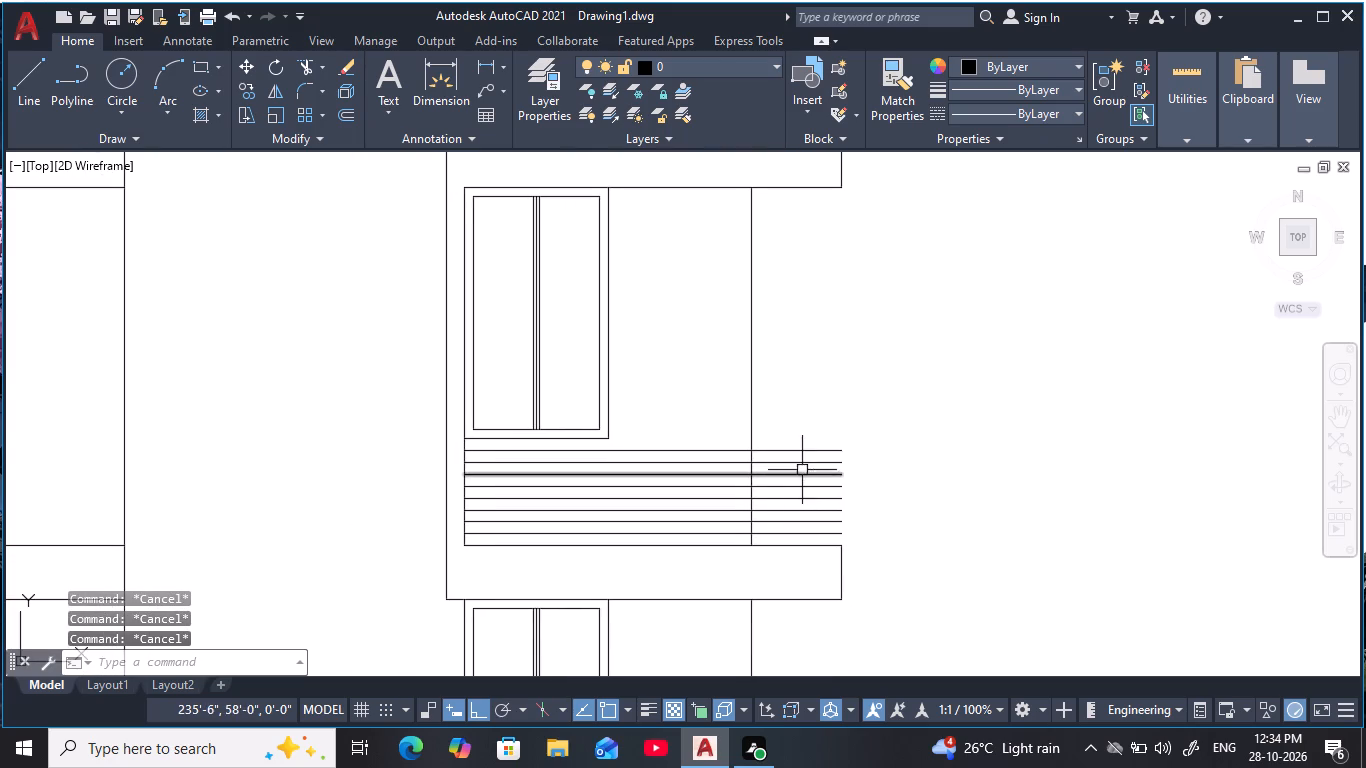
{"action": "key", "text": "o"}
{"action": "key", "text": "space"}
{"action": "key", "text": "9"}
{"action": "key", "text": "space"}
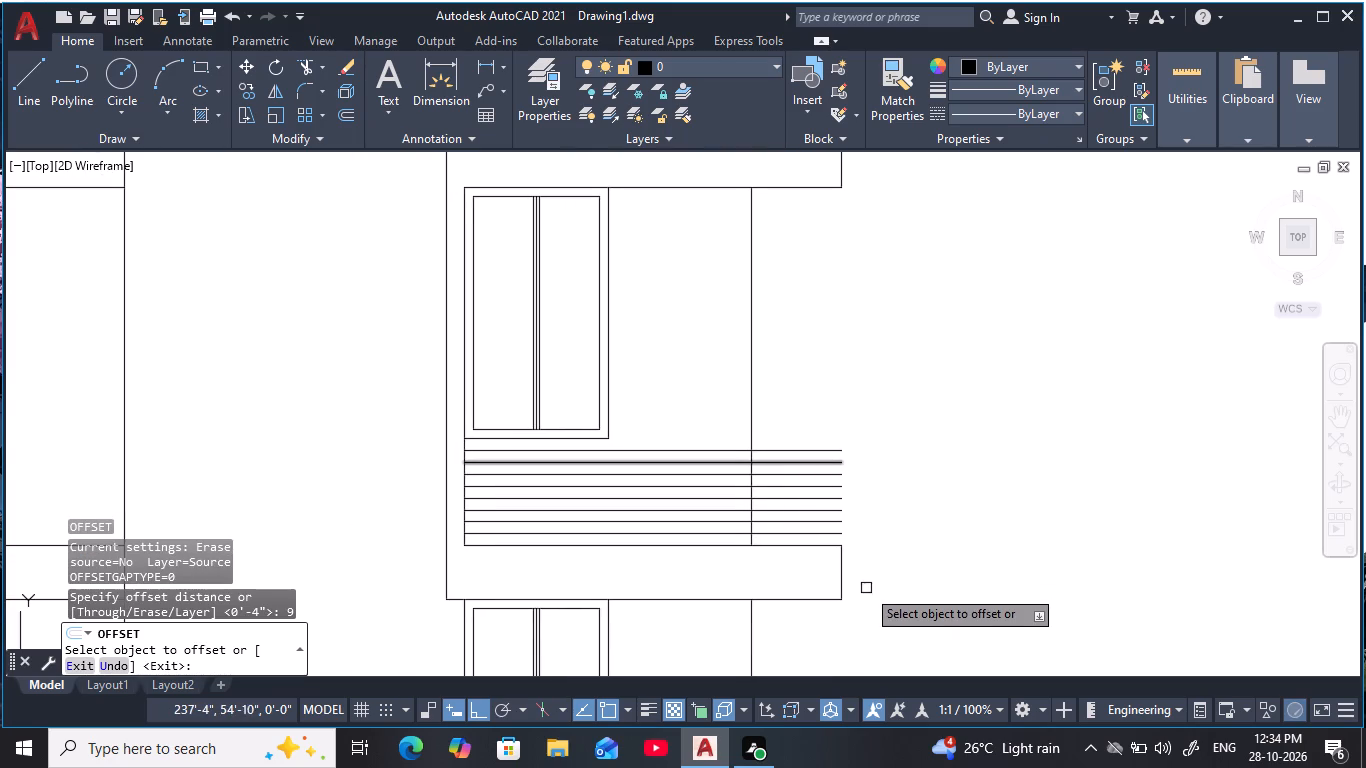
{"action": "left_click", "coordinate": [840, 568]}
{"action": "left_click", "coordinate": [743, 594]}
{"action": "key", "text": "Escape"}
{"action": "key", "text": "Escape"}
{"action": "key", "text": "Escape"}
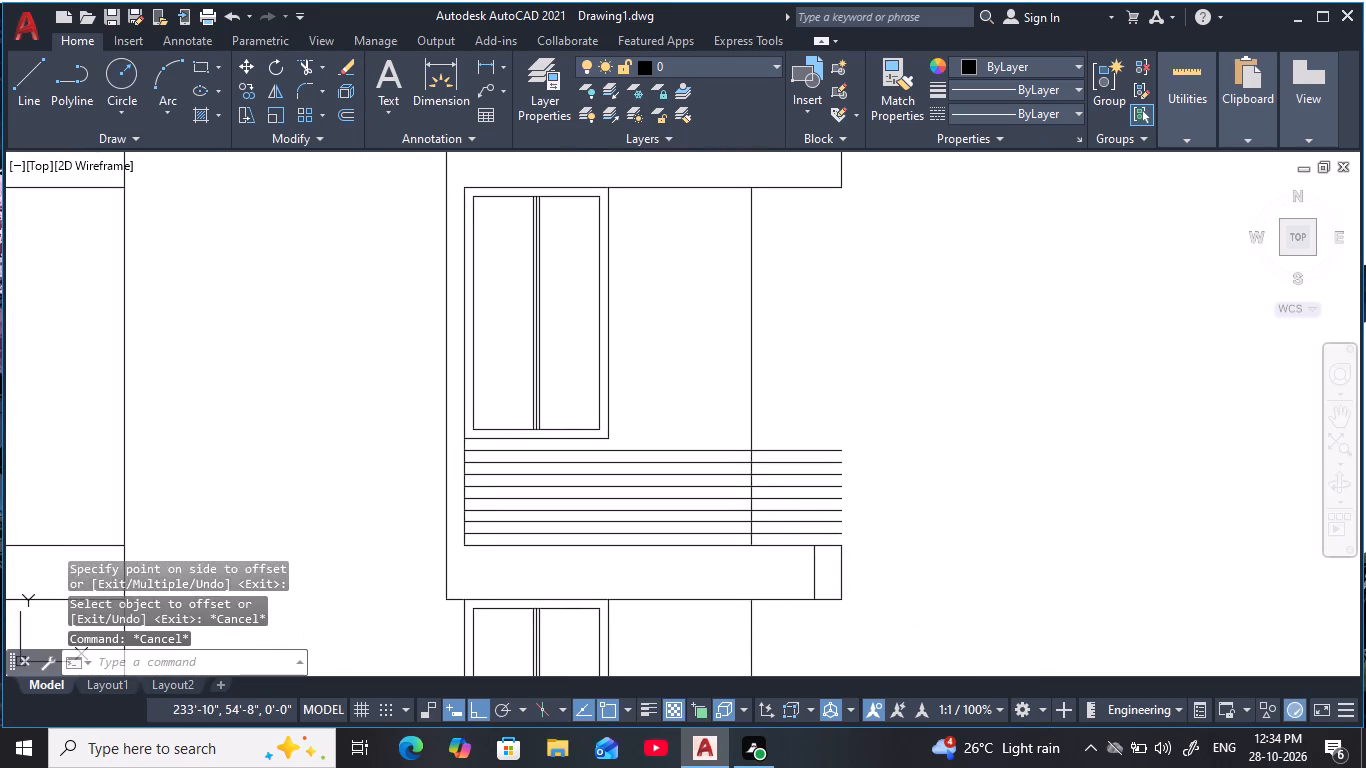
{"action": "key", "text": "Escape"}
Draw a vertical line from the top of the third slab's 9" offset line up past its uppermost balcony line.
{"action": "key", "text": "l"}
{"action": "key", "text": "space"}
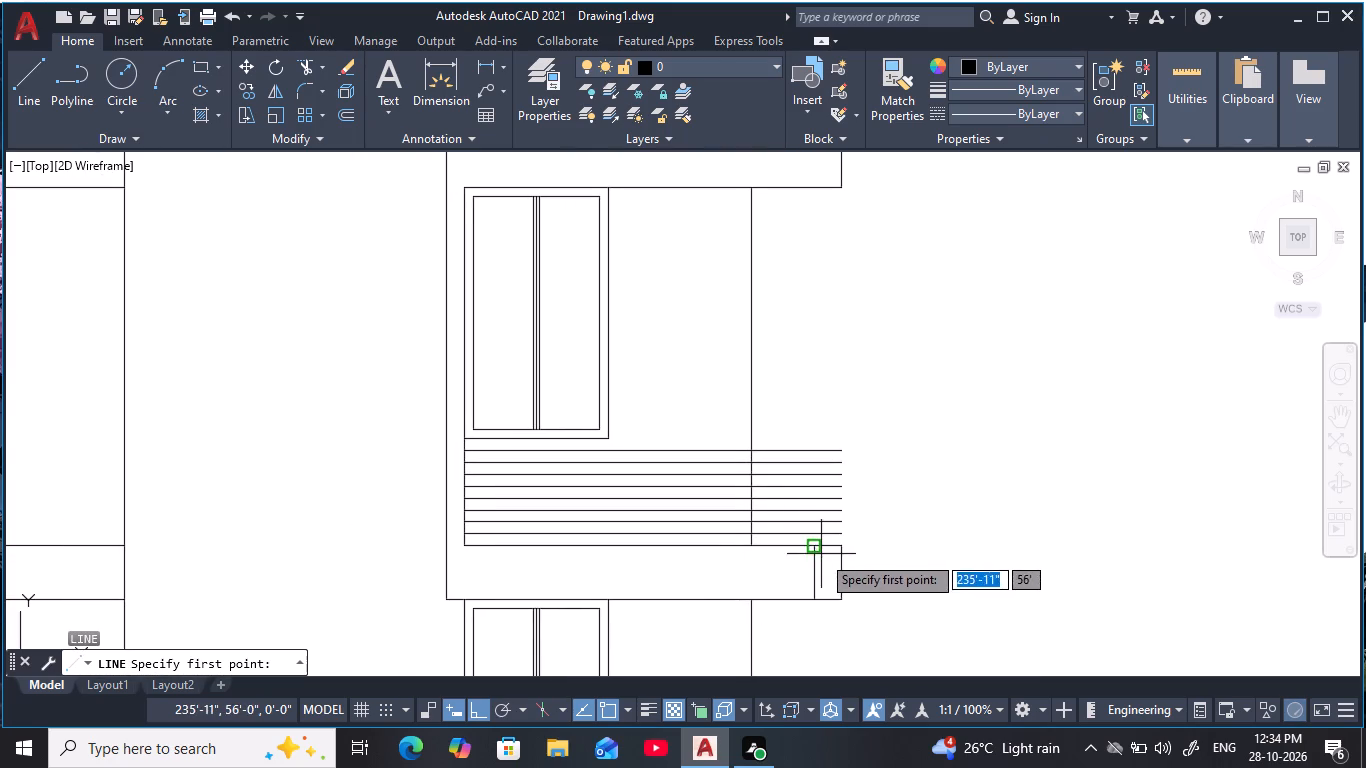
{"action": "left_click", "coordinate": [811, 548]}
{"action": "left_click", "coordinate": [807, 369]}
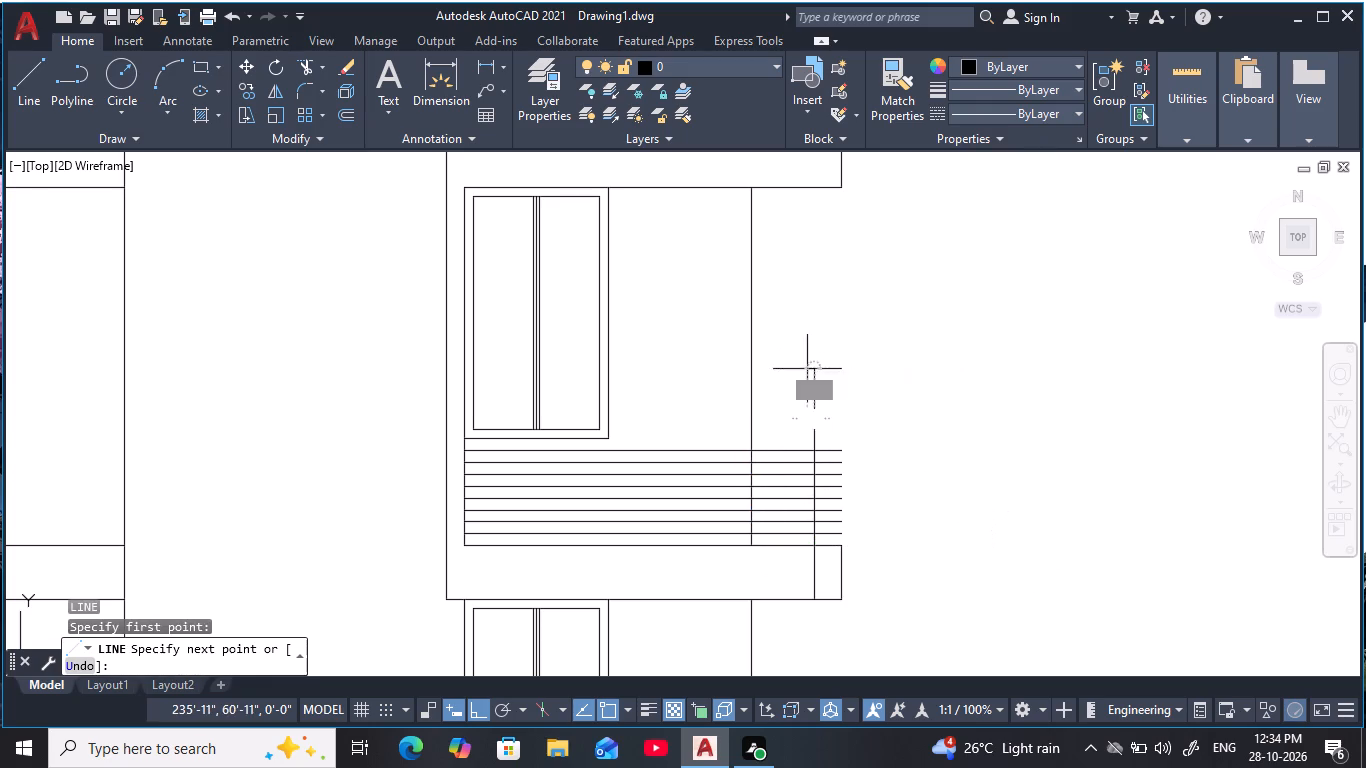
{"action": "key", "text": "Escape"}
{"action": "key", "text": "Escape"}
{"action": "key", "text": "Escape"}
{"action": "key", "text": "Escape"}
Trim the new vertical line above the uppermost balcony line and the third slab's balcony line ends projecting right of it.
{"action": "type", "text": "tr"}
{"action": "key", "text": "space"}
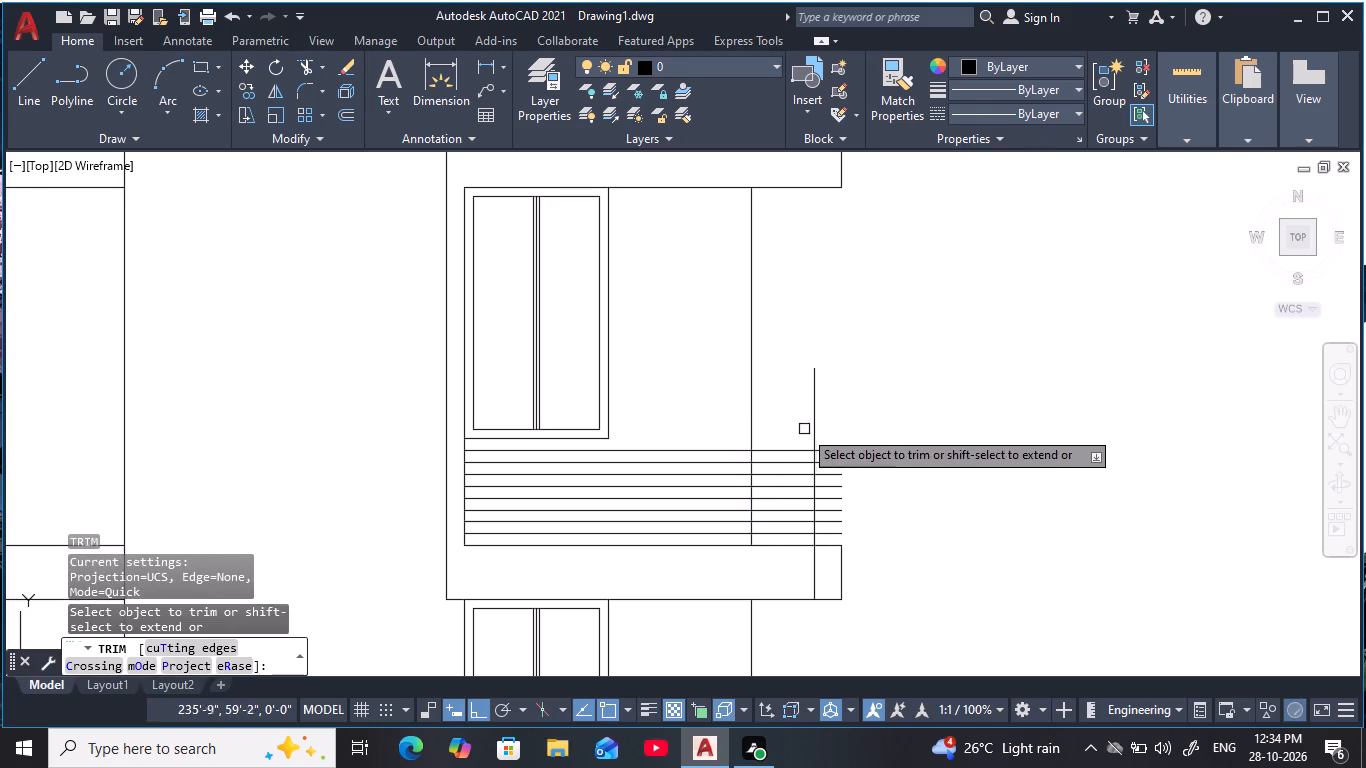
{"action": "left_click_drag", "start_coordinate": [802, 427], "coordinate": [832, 418]}
{"action": "left_click_drag", "start_coordinate": [835, 435], "coordinate": [834, 536]}
{"action": "key", "text": "Escape"}
{"action": "key", "text": "Escape"}
{"action": "key", "text": "Escape"}
{"action": "key", "text": "Escape"}
{"action": "key", "text": "Escape"}
Trim away the 9" offset line inside the third slab below the roof.
{"action": "key", "text": "space"}
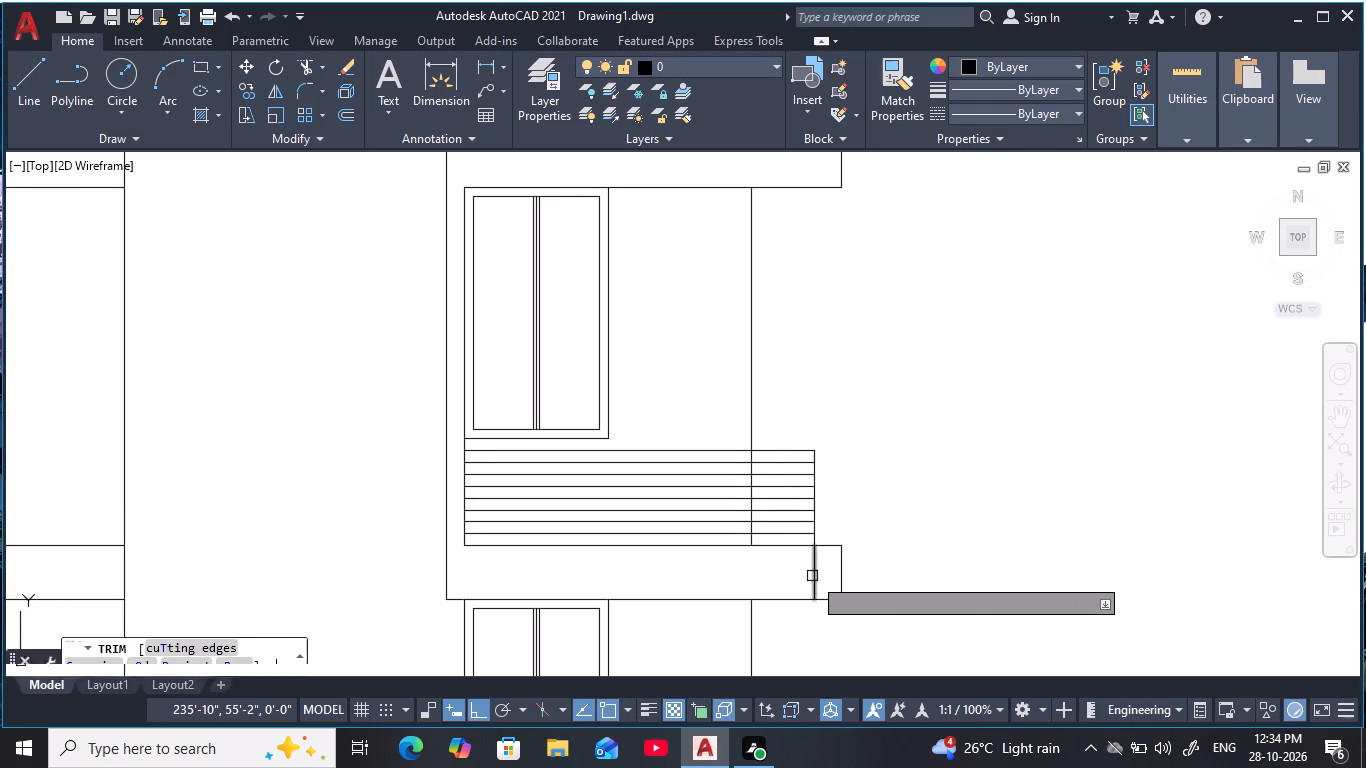
{"action": "left_click_drag", "start_coordinate": [820, 576], "coordinate": [795, 578]}
{"action": "scroll", "coordinate": [707, 564], "scroll_direction": "down", "scroll_amount": 2}
{"action": "middle_click_drag", "start_coordinate": [707, 564], "coordinate": [736, 562]}
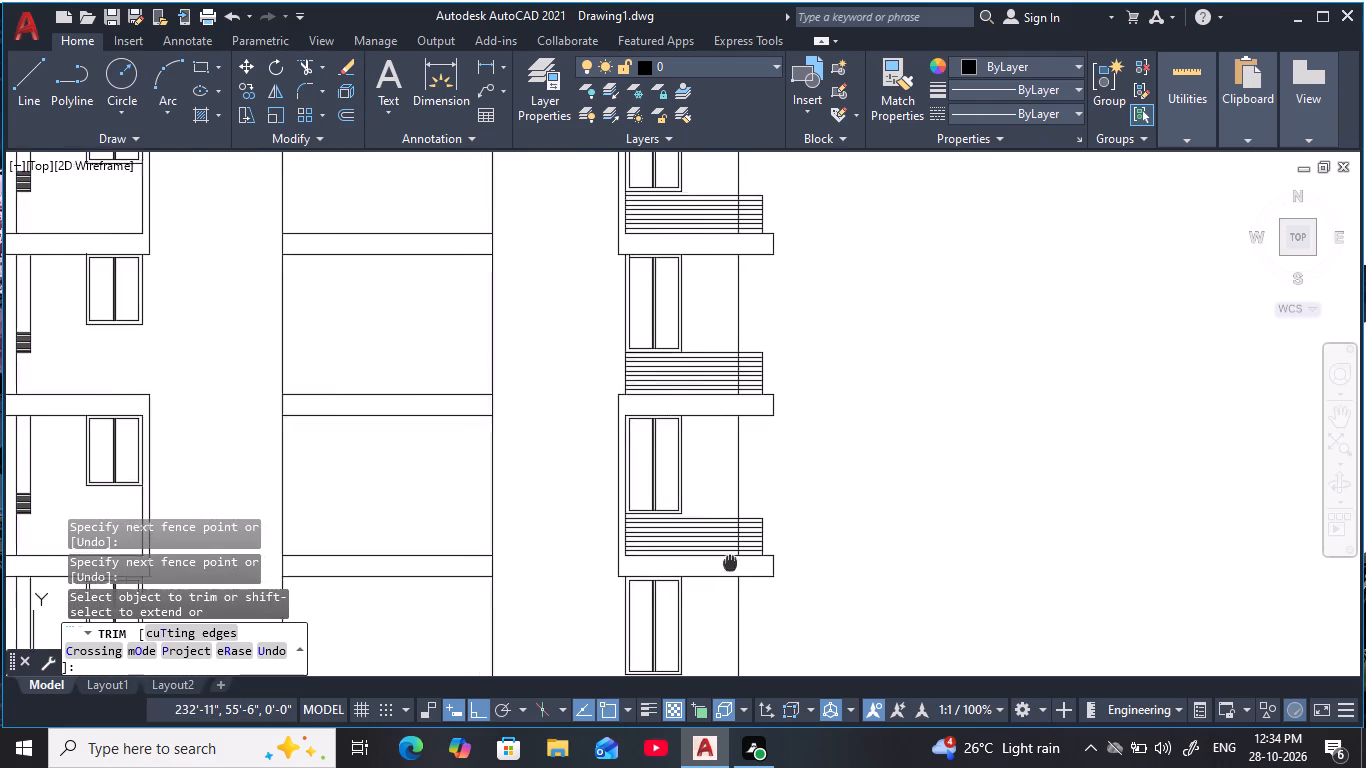
{"action": "middle_click_drag", "start_coordinate": [736, 562], "coordinate": [854, 553]}
{"action": "key", "text": "Escape"}
{"action": "key", "text": "Escape"}
Offset the full-width floor line below the right column's lowest window upward by 4".
{"action": "middle_click_drag", "start_coordinate": [879, 630], "coordinate": [891, 485]}
{"action": "key", "text": "Escape"}
{"action": "key", "text": "Escape"}
{"action": "middle_click_drag", "start_coordinate": [839, 563], "coordinate": [839, 551]}
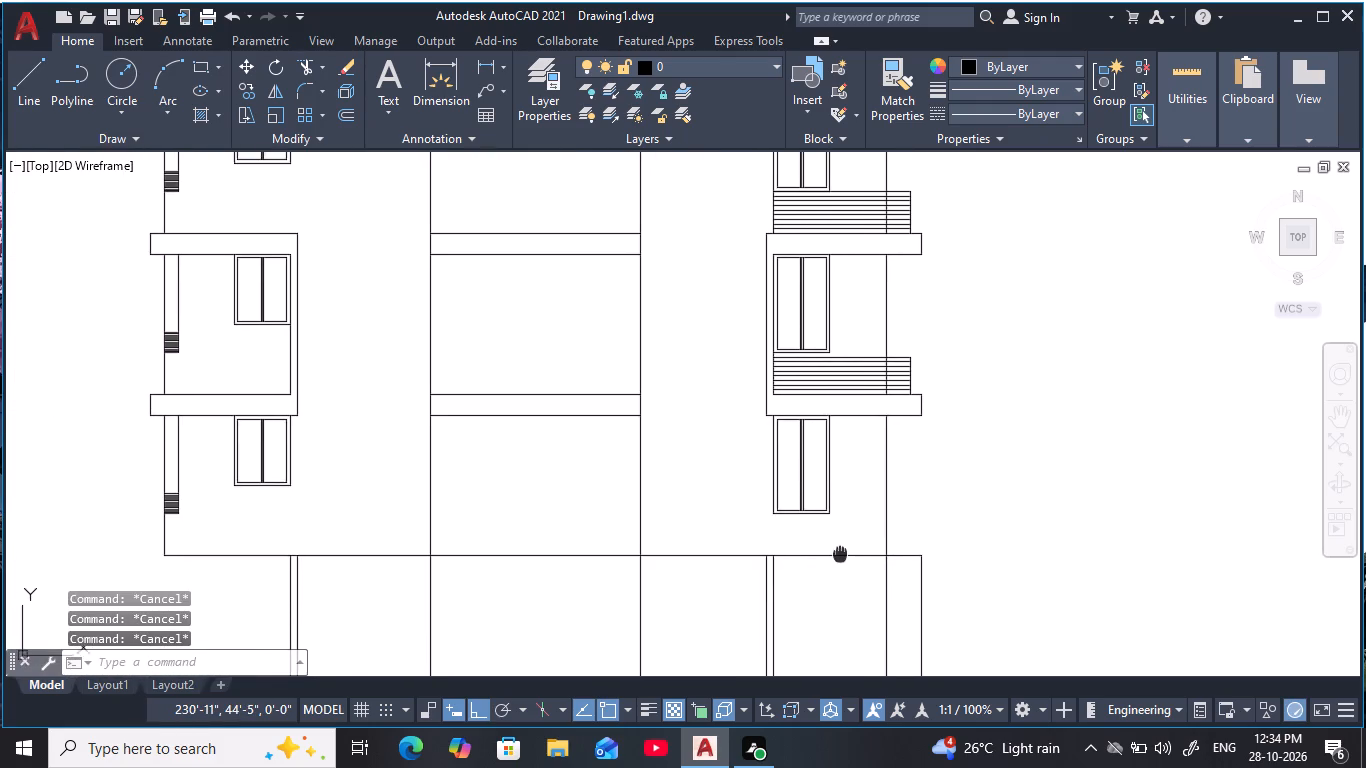
{"action": "middle_click_drag", "start_coordinate": [839, 551], "coordinate": [827, 538]}
{"action": "key", "text": "Escape"}
{"action": "key", "text": "o"}
{"action": "key", "text": "space"}
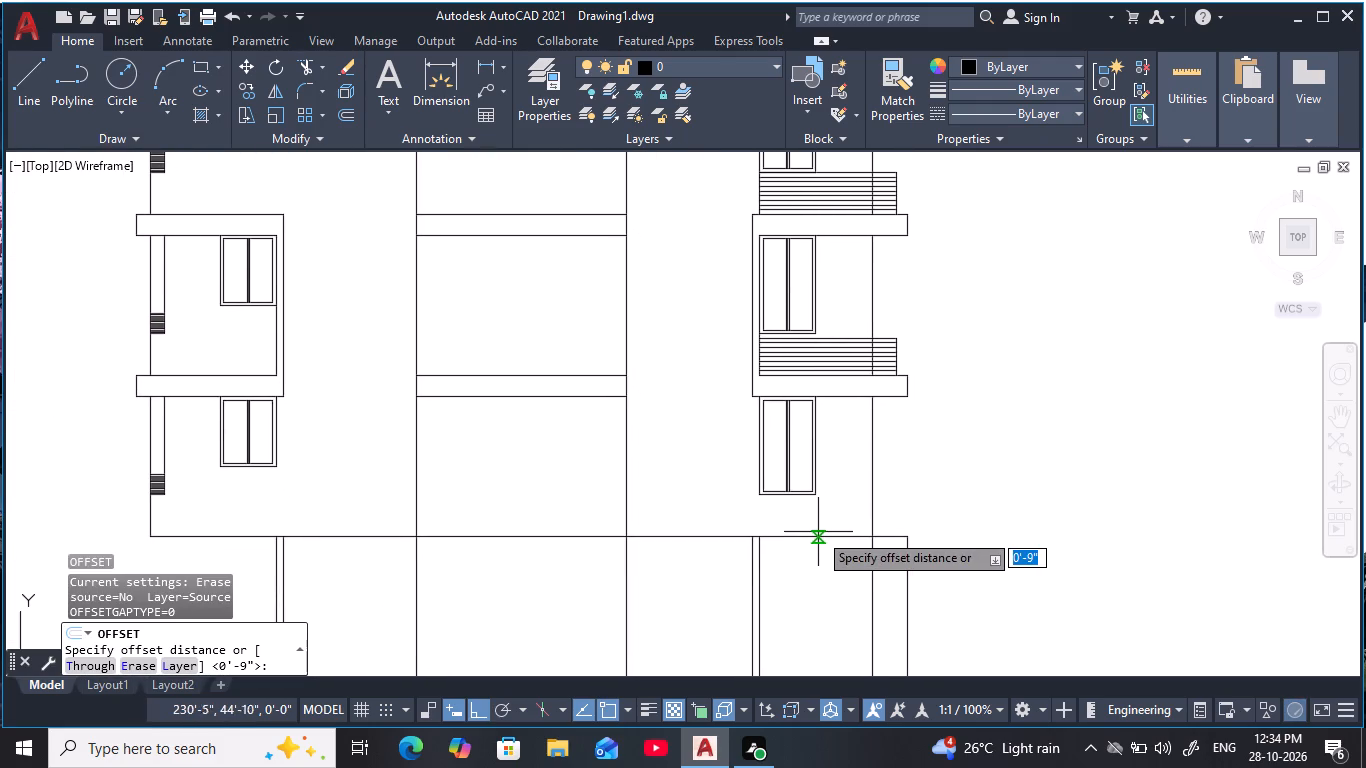
{"action": "type", "text": "4"}
{"action": "key", "text": "space"}
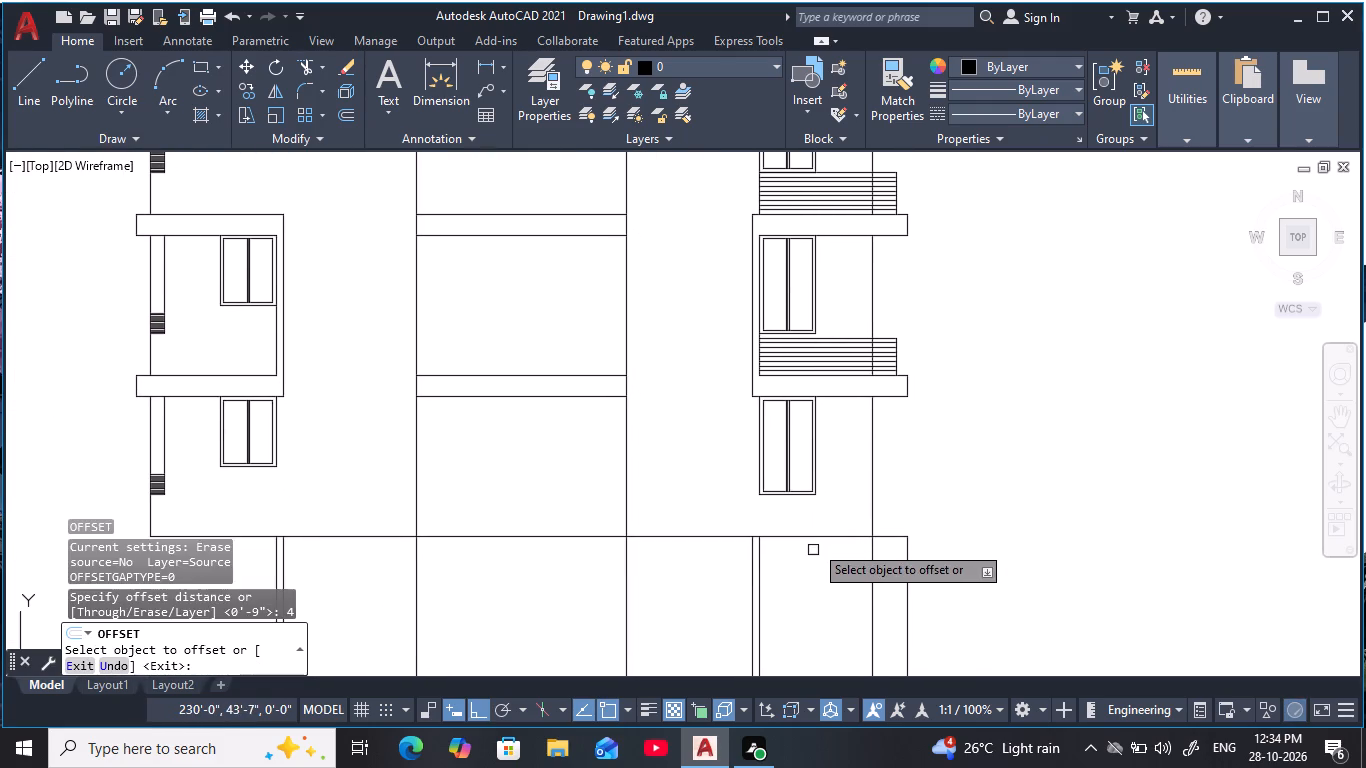
{"action": "left_click", "coordinate": [817, 535]}
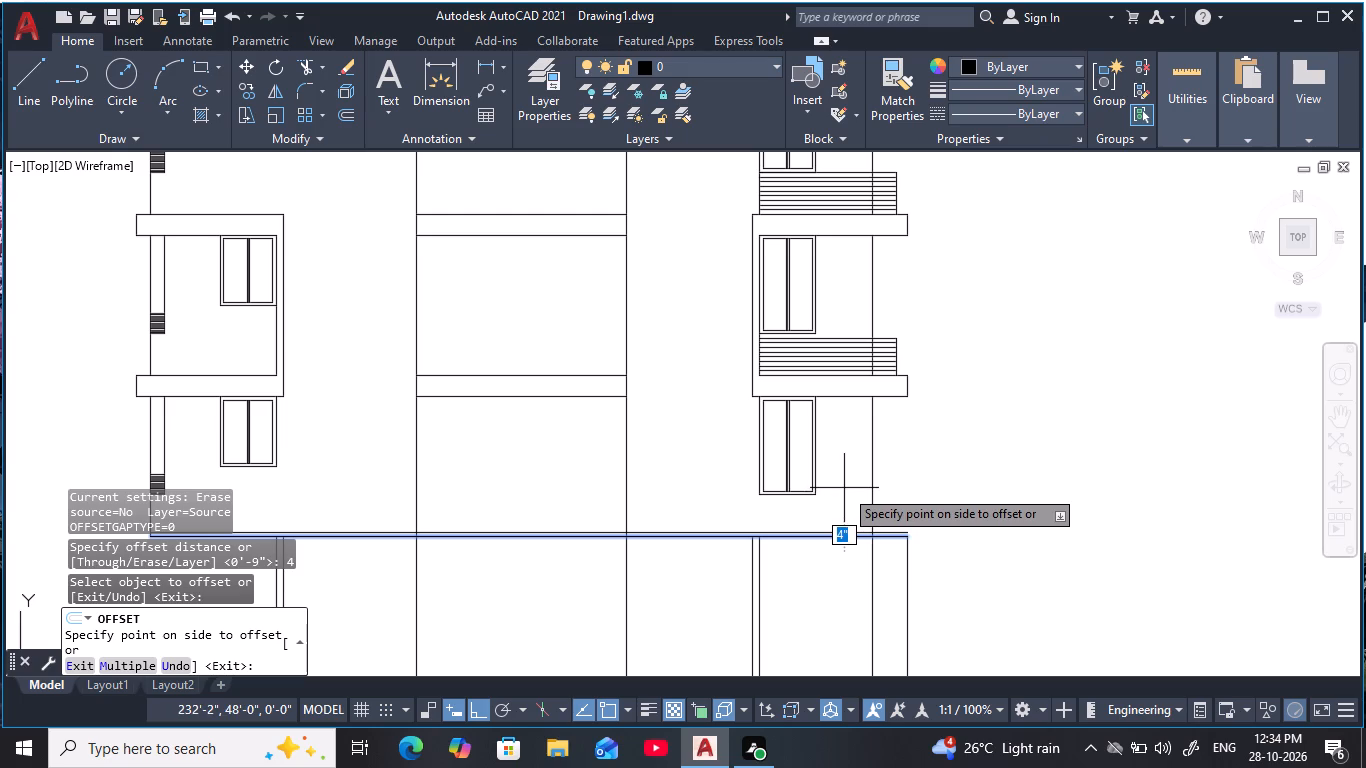
{"action": "left_click", "coordinate": [844, 488]}
{"action": "key", "text": "Escape"}
{"action": "key", "text": "Escape"}
{"action": "key", "text": "Escape"}
{"action": "key", "text": "Escape"}
{"action": "key", "text": "Escape"}
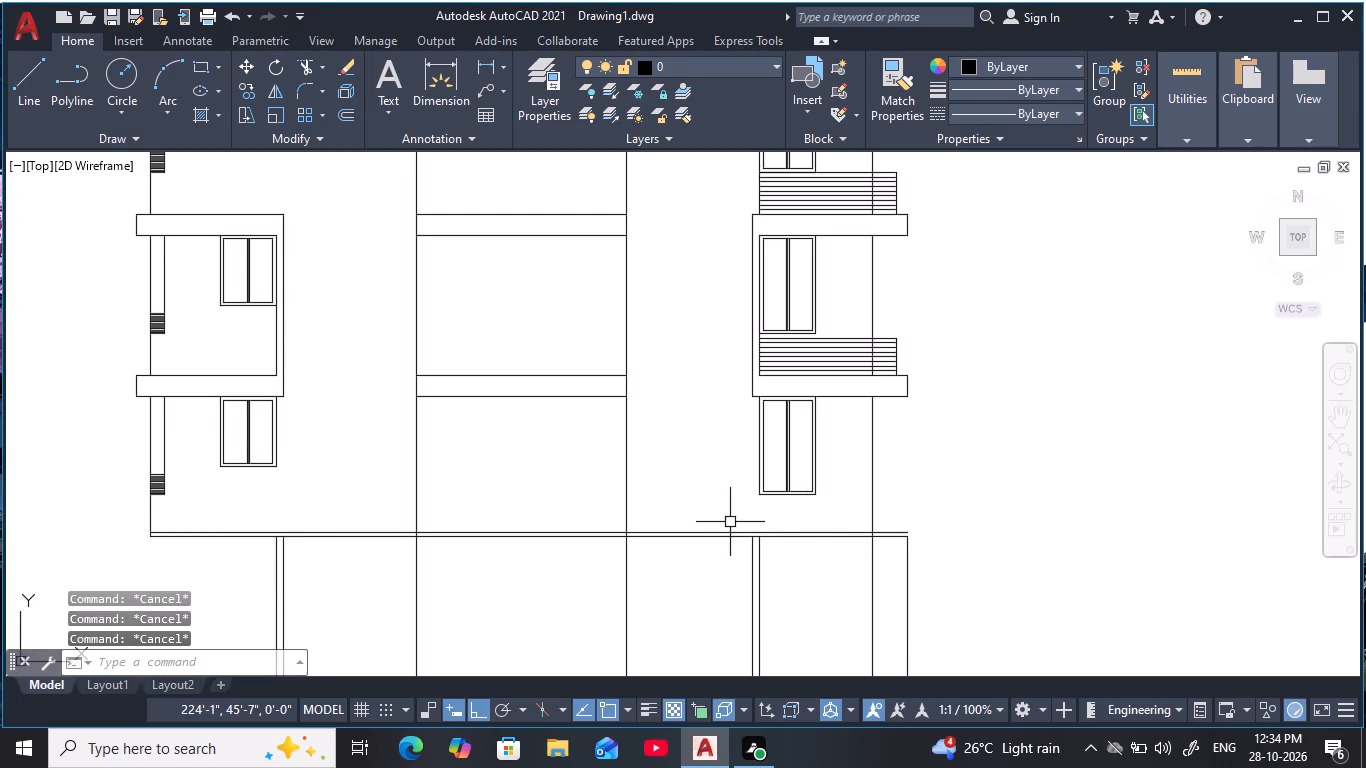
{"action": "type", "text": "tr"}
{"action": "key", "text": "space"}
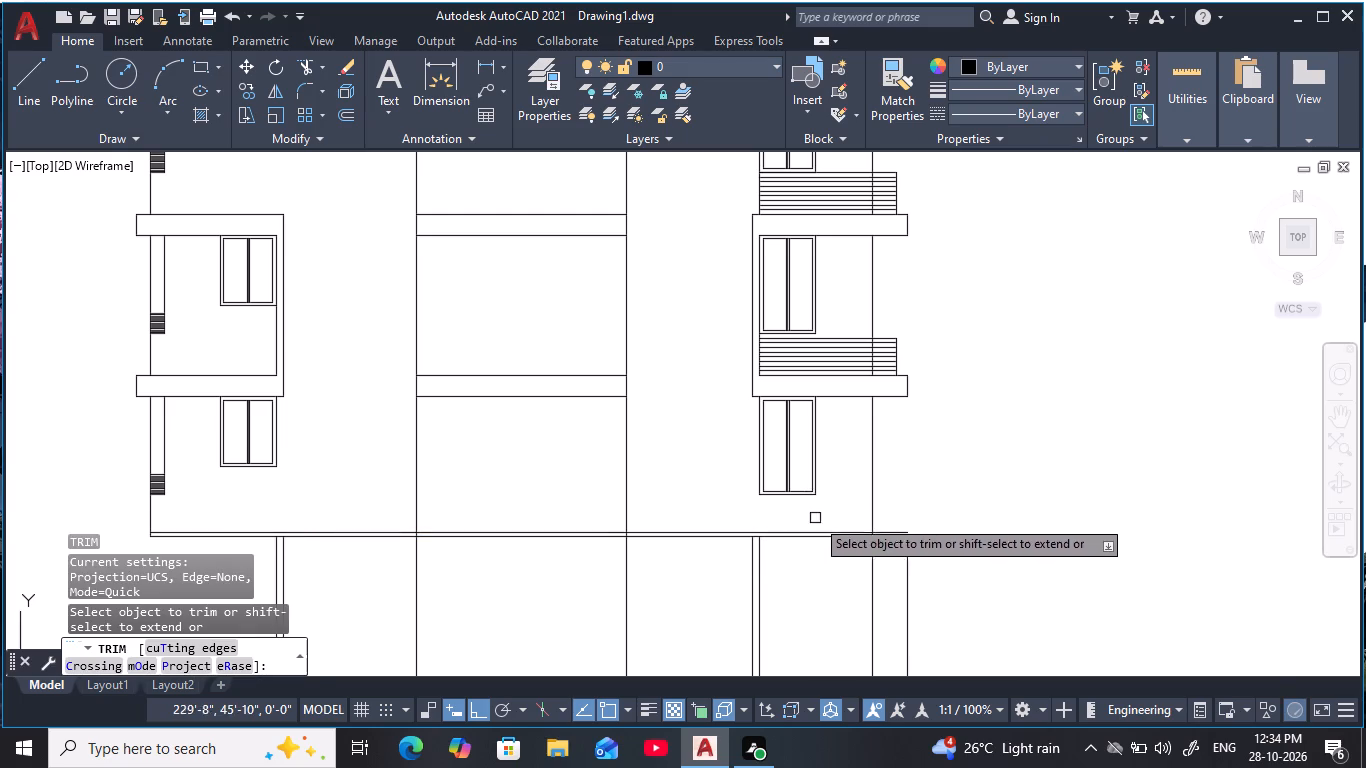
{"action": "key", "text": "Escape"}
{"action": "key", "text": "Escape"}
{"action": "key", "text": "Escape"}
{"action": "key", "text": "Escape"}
Extend the lowest window's left frame line down to the 4" offset line.
{"action": "key", "text": "e"}
{"action": "type", "text": "x"}
{"action": "key", "text": "space"}
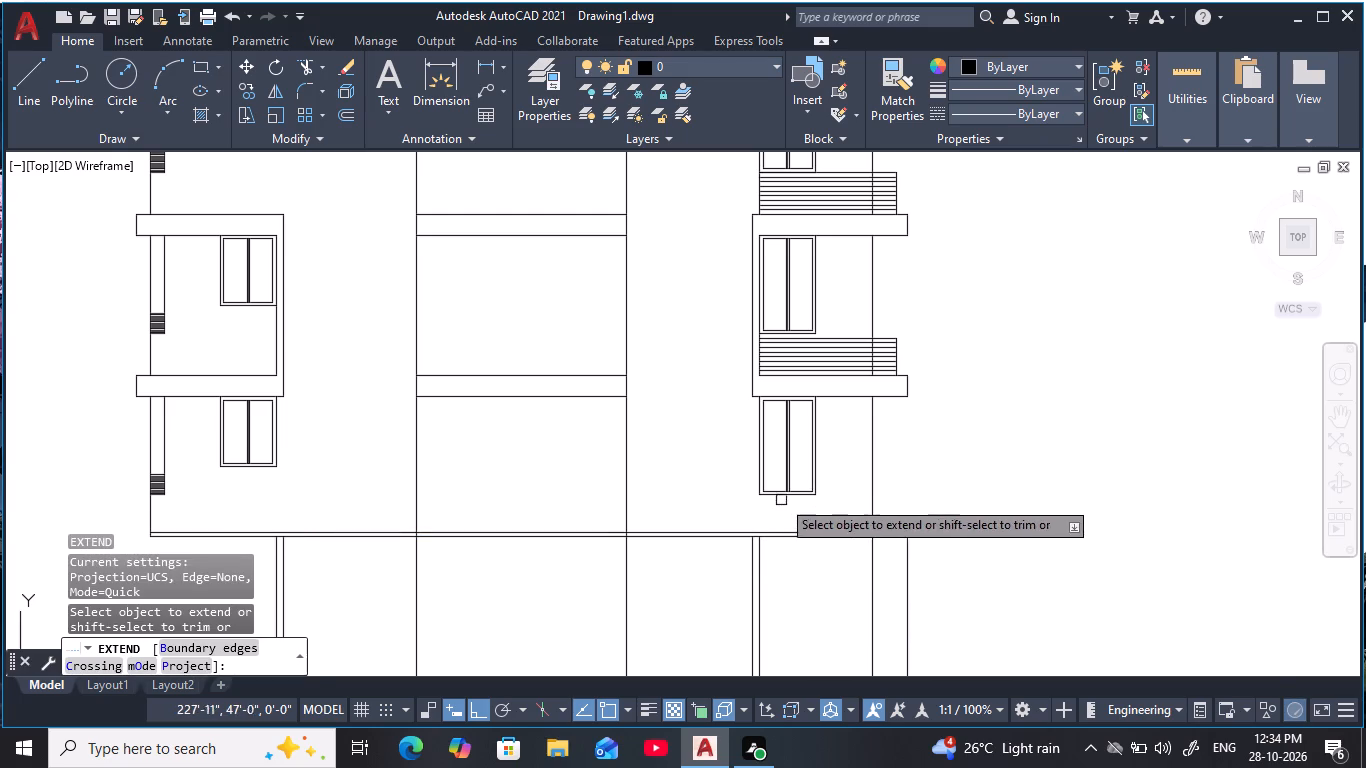
{"action": "left_click", "coordinate": [758, 483]}
{"action": "key", "text": "Escape"}
{"action": "key", "text": "Escape"}
{"action": "key", "text": "Escape"}
{"action": "key", "text": "Escape"}
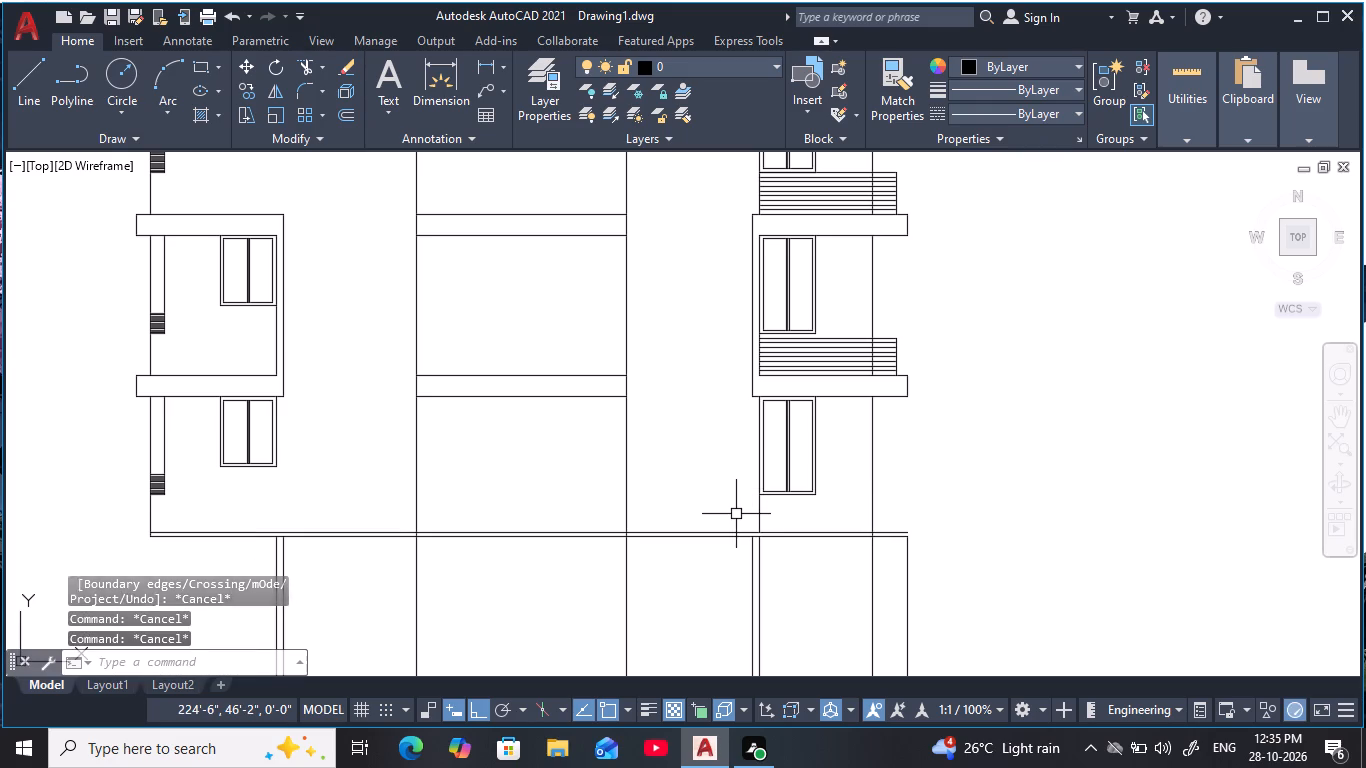
Trim the 4" offset line between the middle column's right edge and the lowest window's left frame line.
{"action": "type", "text": "tr"}
{"action": "key", "text": "space"}
{"action": "left_click", "coordinate": [740, 531]}
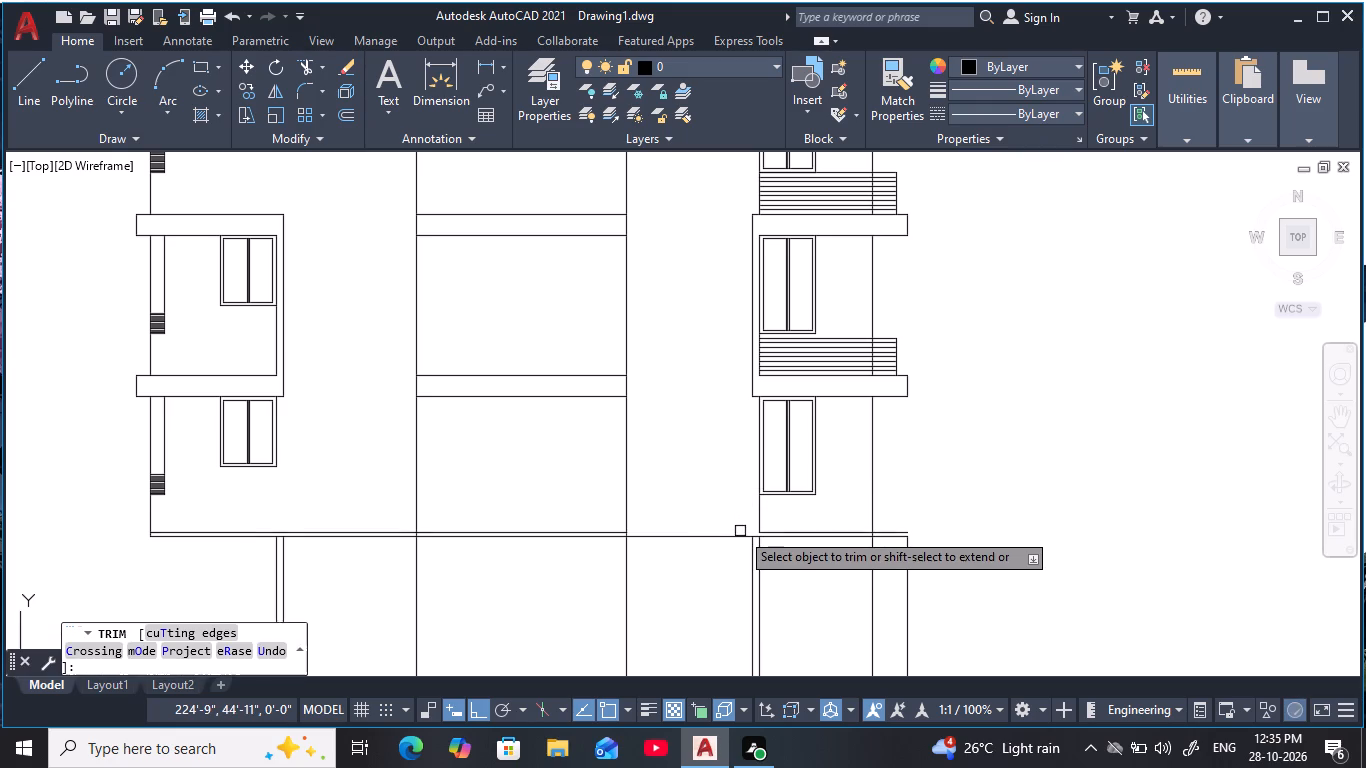
{"action": "key", "text": "Escape"}
{"action": "key", "text": "Escape"}
{"action": "key", "text": "Escape"}
Erase the leftover 4" offset line between the building's left edge and the middle column's right edge.
{"action": "left_click", "coordinate": [599, 528]}
{"action": "type", "text": "e"}
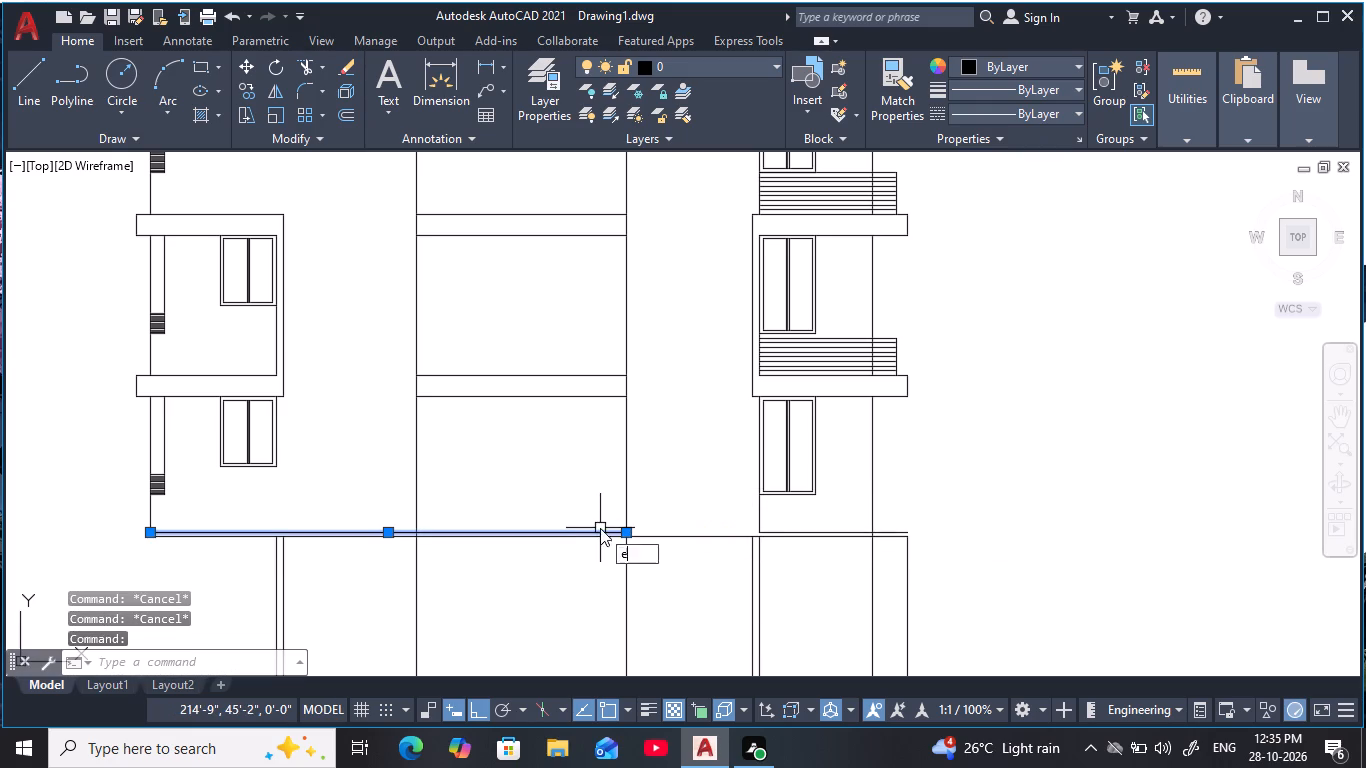
{"action": "key", "text": "space"}
{"action": "key", "text": "Escape"}
{"action": "key", "text": "Escape"}
Offset the 4" line below the right column's lowest window upward seven times at 4" spacing for the railing.
{"action": "middle_click_drag", "start_coordinate": [659, 517], "coordinate": [580, 503]}
{"action": "key", "text": "Escape"}
{"action": "key", "text": "Escape"}
{"action": "key", "text": "Escape"}
{"action": "scroll", "coordinate": [751, 516], "scroll_direction": "up", "scroll_amount": 1}
{"action": "middle_click_drag", "start_coordinate": [751, 516], "coordinate": [732, 555]}
{"action": "key", "text": "Escape"}
{"action": "key", "text": "Escape"}
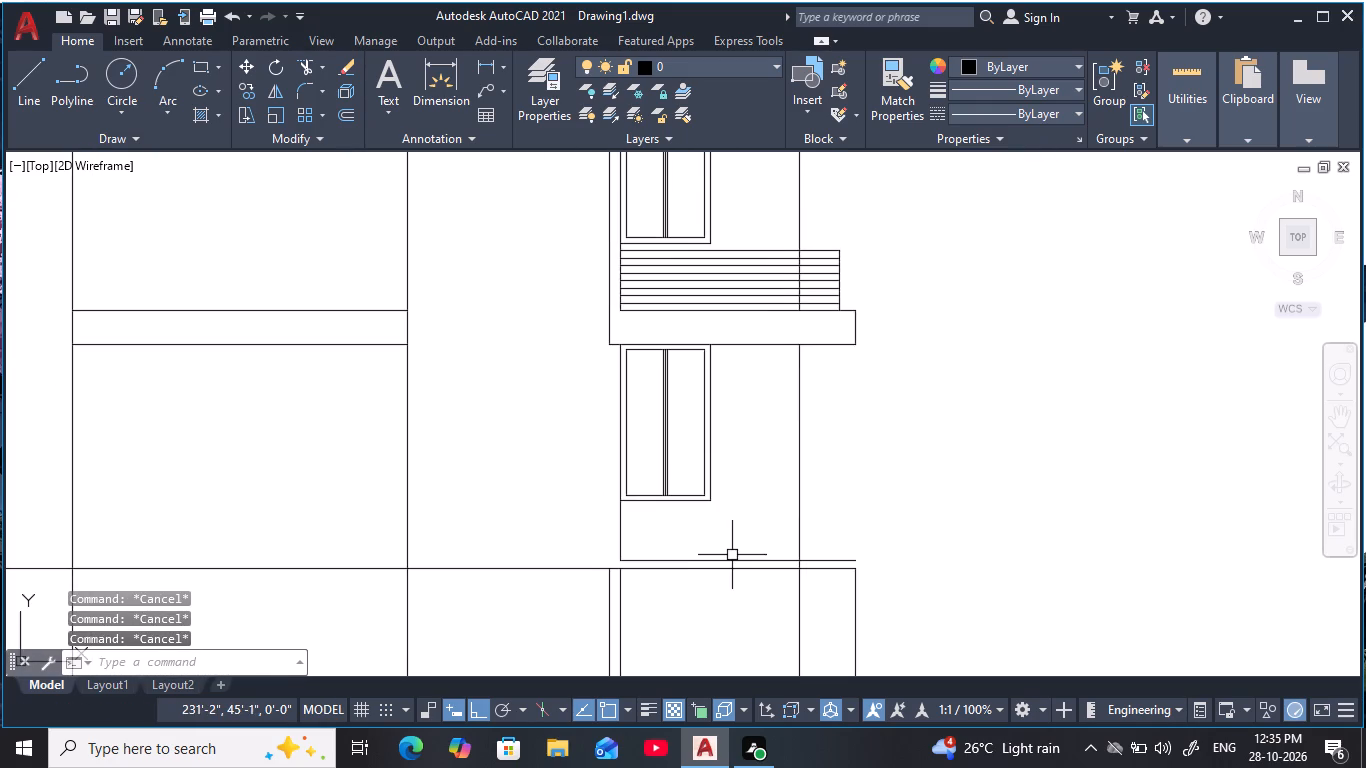
{"action": "key", "text": "o"}
{"action": "key", "text": "space"}
{"action": "key", "text": "4"}
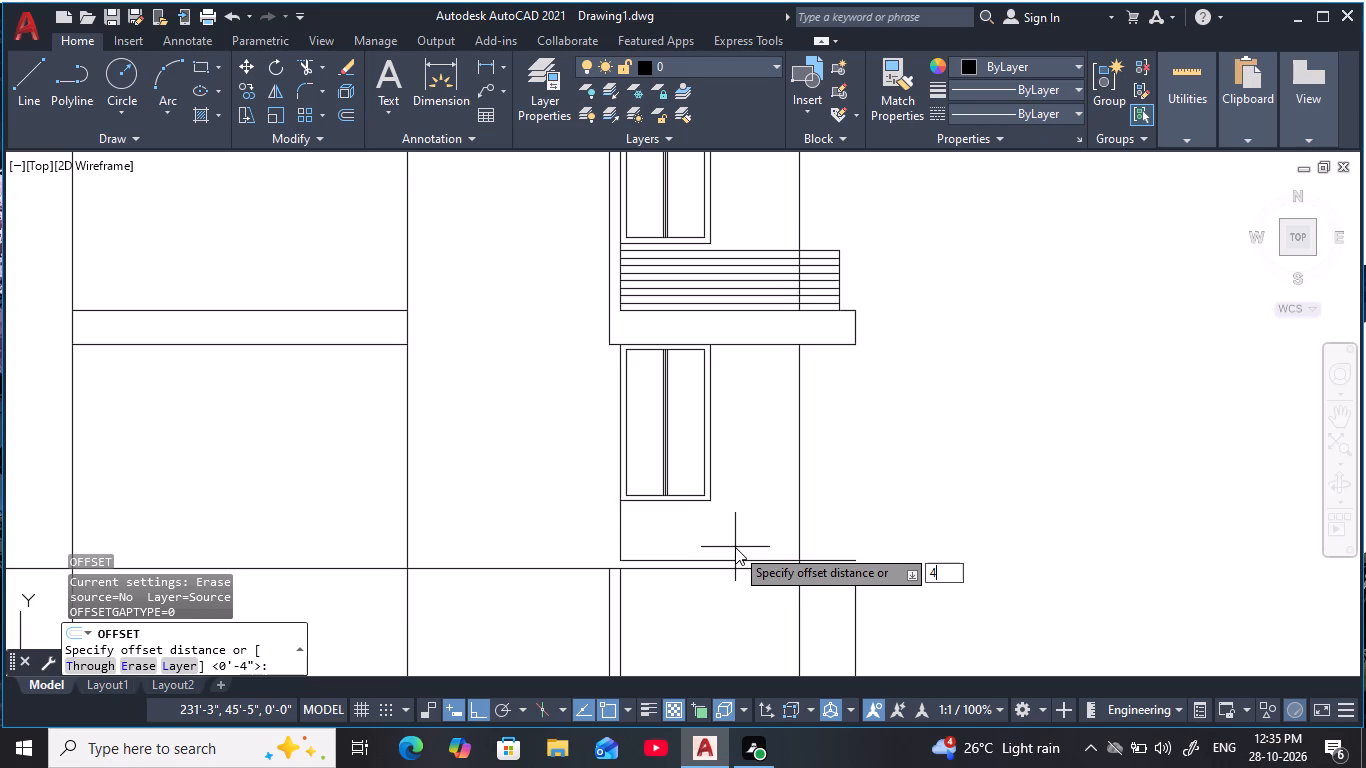
{"action": "key", "text": "space"}
{"action": "left_click", "coordinate": [747, 559]}
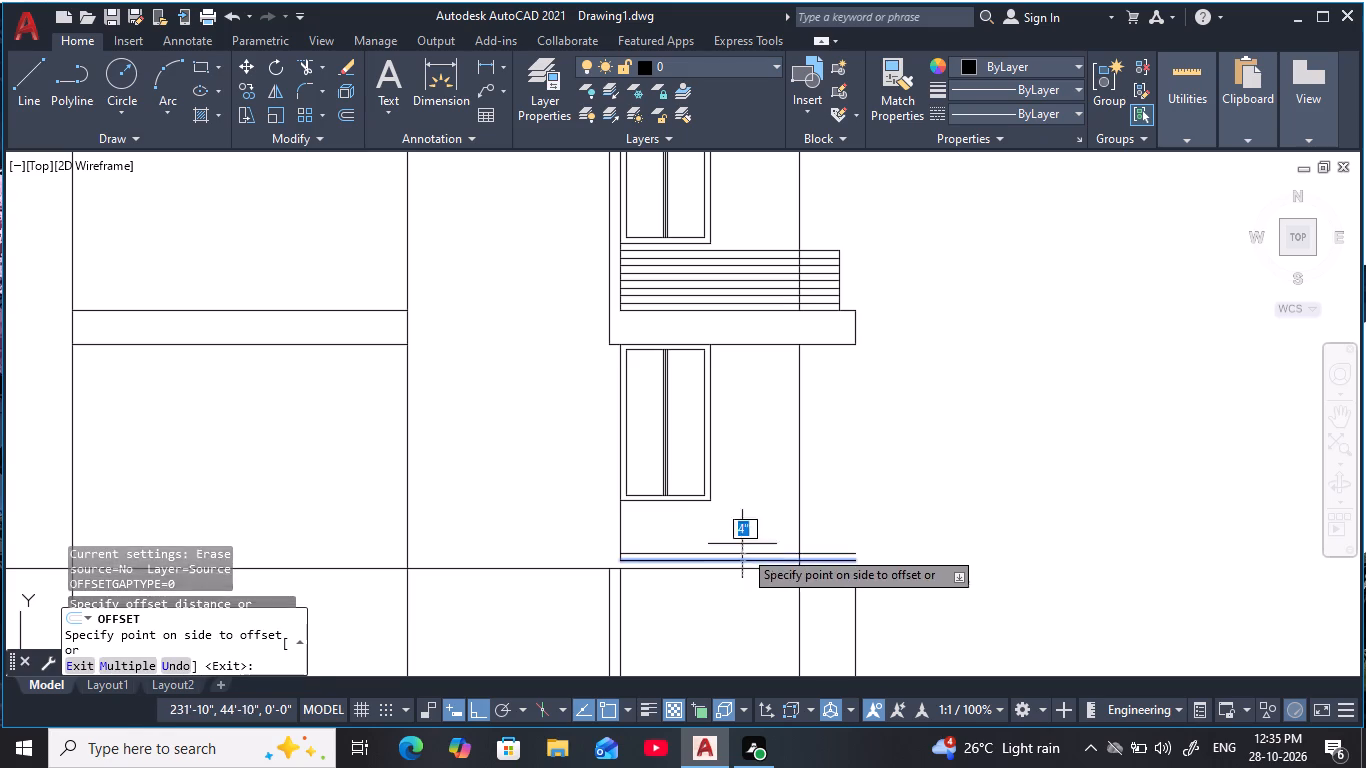
{"action": "type", "text": "m"}
{"action": "key", "text": "space"}
{"action": "left_click", "coordinate": [745, 521]}
{"action": "left_click", "coordinate": [750, 511]}
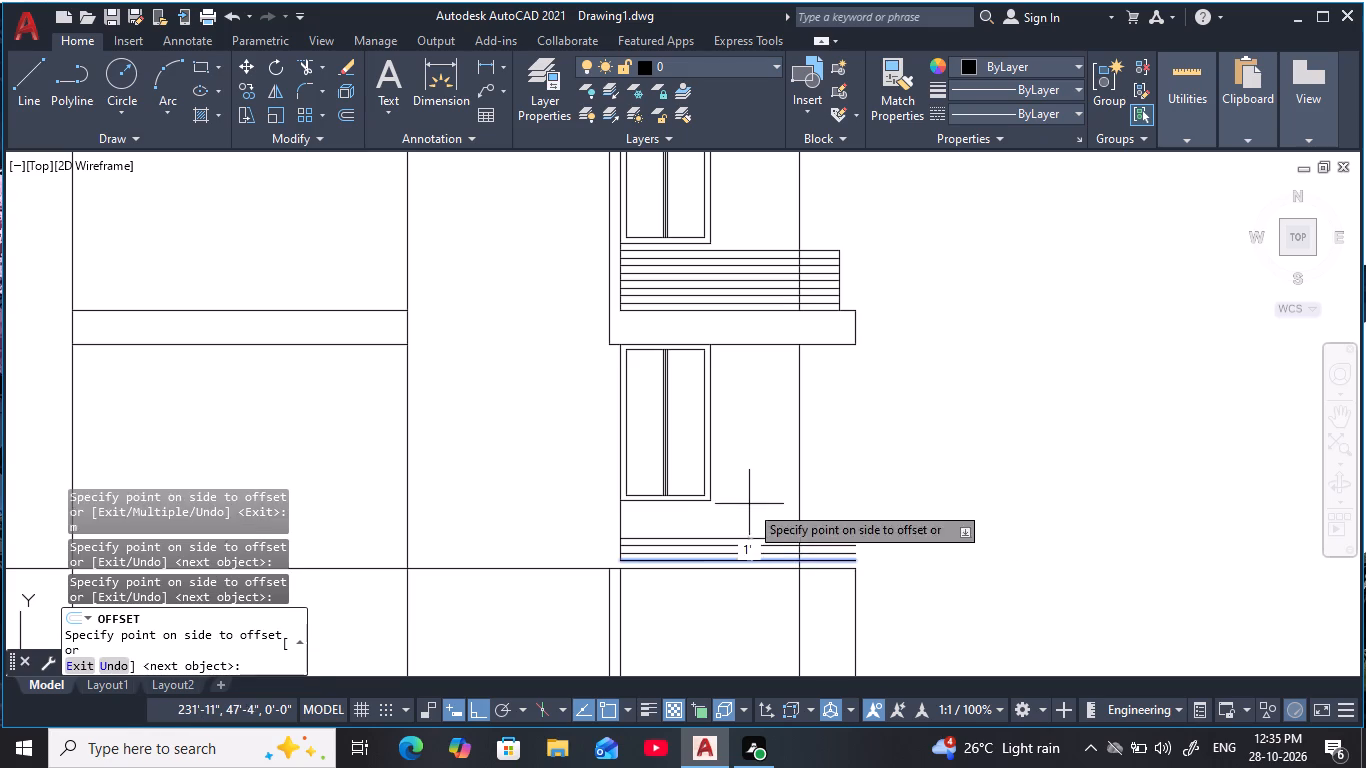
{"action": "left_click", "coordinate": [749, 493]}
{"action": "left_click", "coordinate": [747, 480]}
{"action": "left_click", "coordinate": [749, 471]}
{"action": "double_click", "coordinate": [751, 465]}
{"action": "key", "text": "Escape"}
{"action": "key", "text": "Escape"}
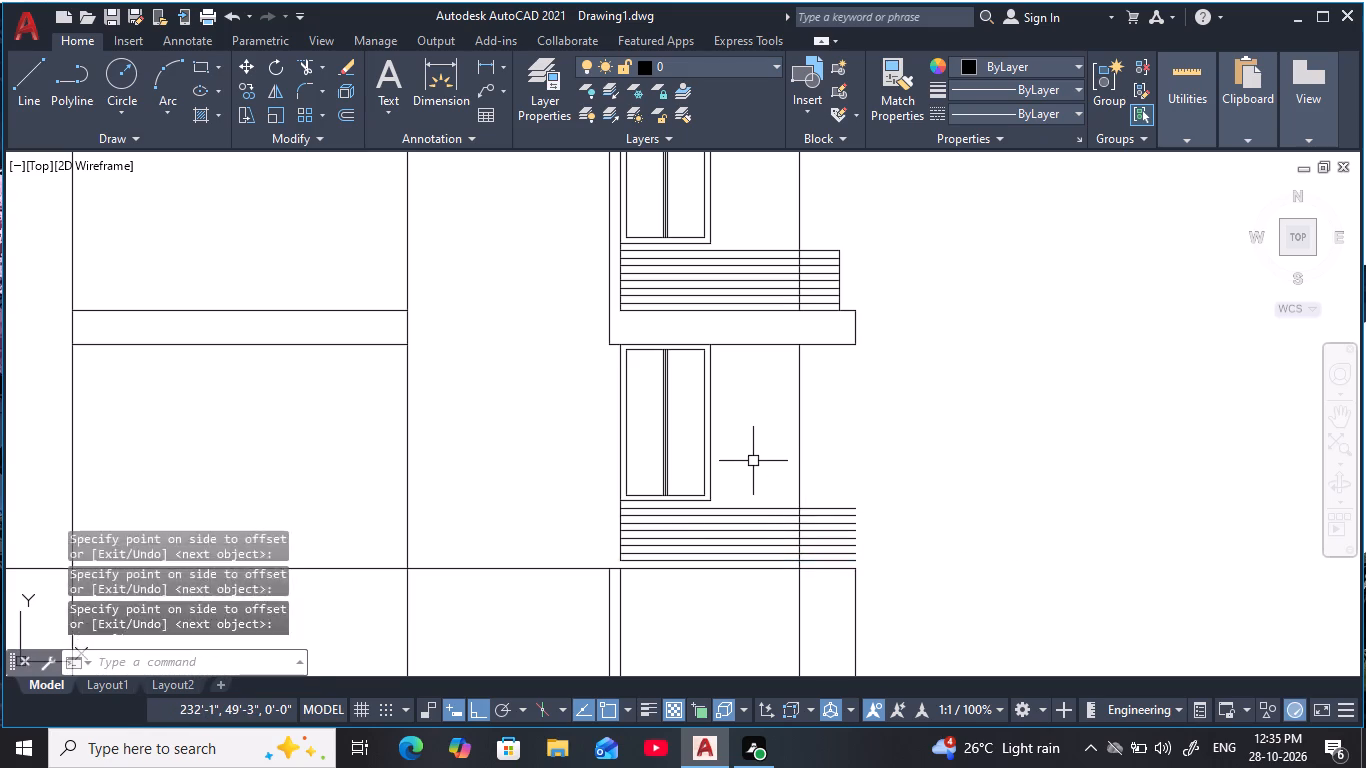
{"action": "key", "text": "Escape"}
{"action": "key", "text": "Escape"}
Offset the right column's outer edge below the lowest balcony inward by 9".
{"action": "middle_click_drag", "start_coordinate": [767, 486], "coordinate": [756, 473]}
{"action": "scroll", "coordinate": [756, 473], "scroll_direction": "up", "scroll_amount": 1}
{"action": "key", "text": "Escape"}
{"action": "key", "text": "Escape"}
{"action": "type", "text": "o 9"}
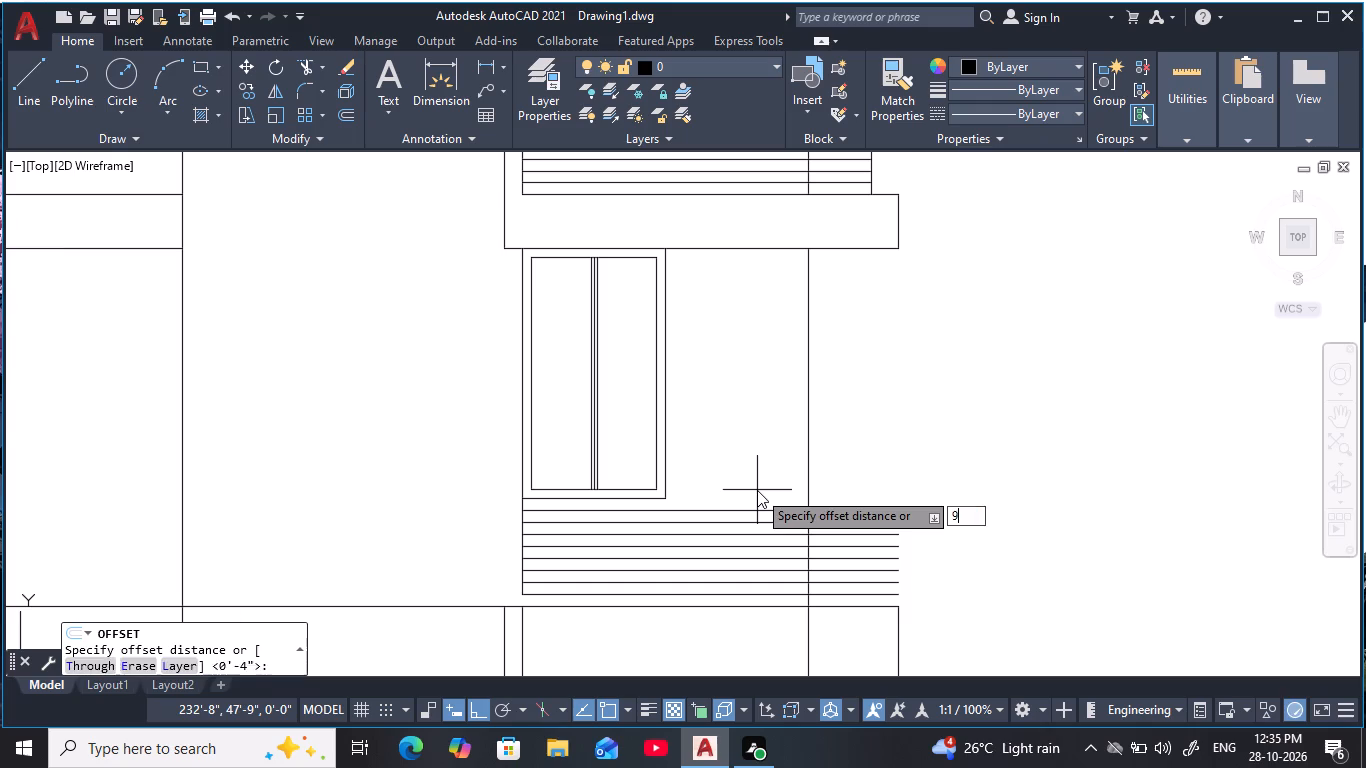
{"action": "key", "text": "space"}
{"action": "left_click", "coordinate": [899, 627]}
{"action": "left_click", "coordinate": [812, 621]}
{"action": "key", "text": "Escape"}
{"action": "key", "text": "Escape"}
{"action": "key", "text": "Escape"}
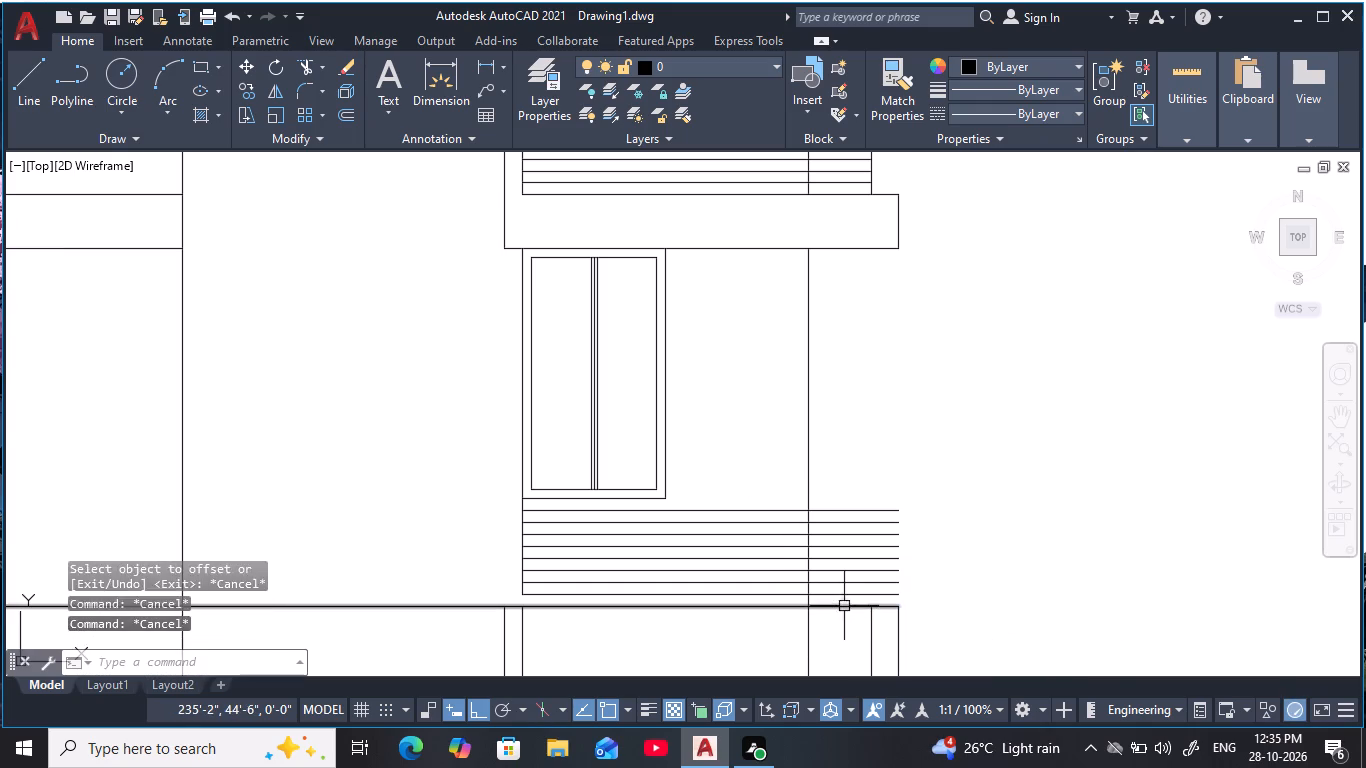
{"action": "key", "text": "Escape"}
Draw a vertical line from the 9" offset line's top end upward past the lowest balcony's top rail.
{"action": "type", "text": "l"}
{"action": "key", "text": "space"}
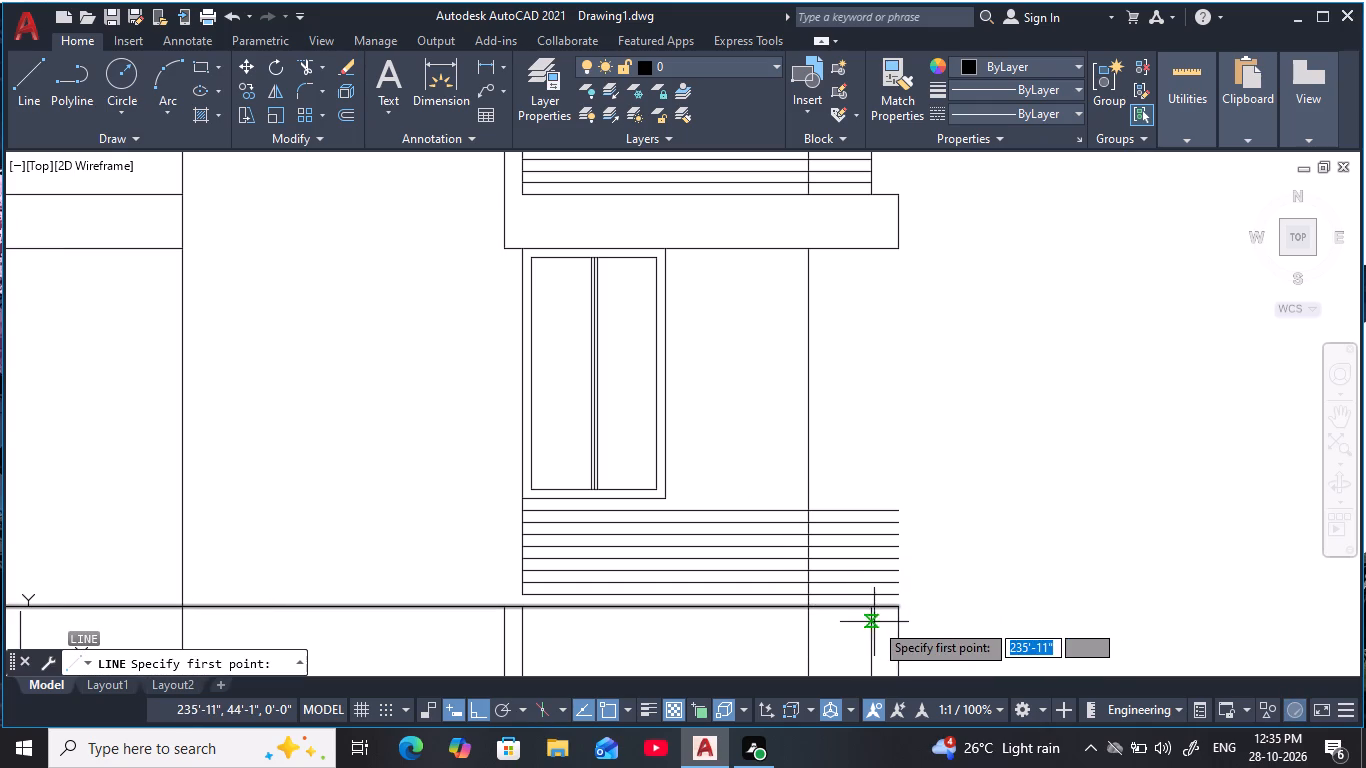
{"action": "left_click", "coordinate": [873, 606]}
{"action": "left_click", "coordinate": [889, 398]}
{"action": "key", "text": "Escape"}
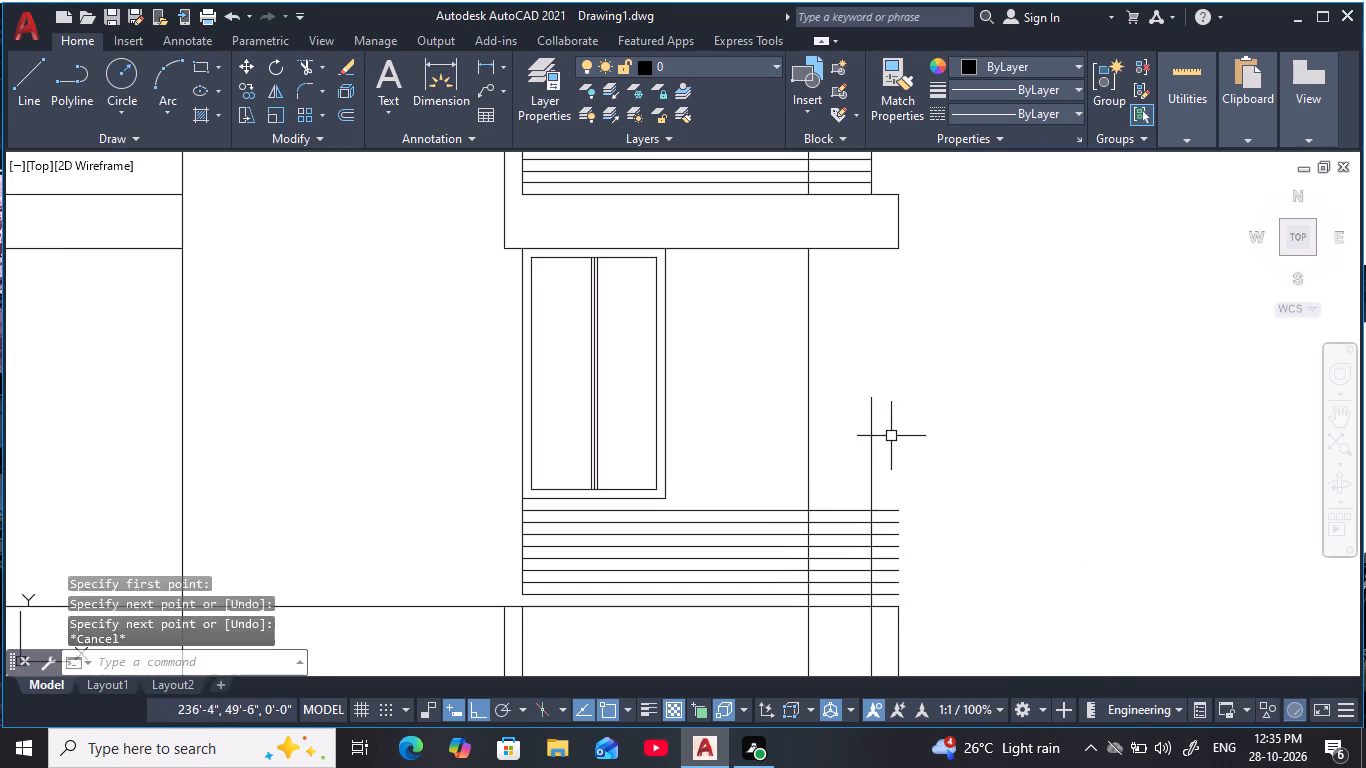
{"action": "key", "text": "Escape"}
{"action": "key", "text": "Escape"}
{"action": "key", "text": "Escape"}
Trim the railing's end post above the top rail and the 9" offset line below the floor line.
{"action": "type", "text": "tr"}
{"action": "key", "text": "space"}
{"action": "left_click_drag", "start_coordinate": [877, 478], "coordinate": [855, 481]}
{"action": "middle_click_drag", "start_coordinate": [910, 552], "coordinate": [864, 430]}
{"action": "left_click", "coordinate": [831, 530]}
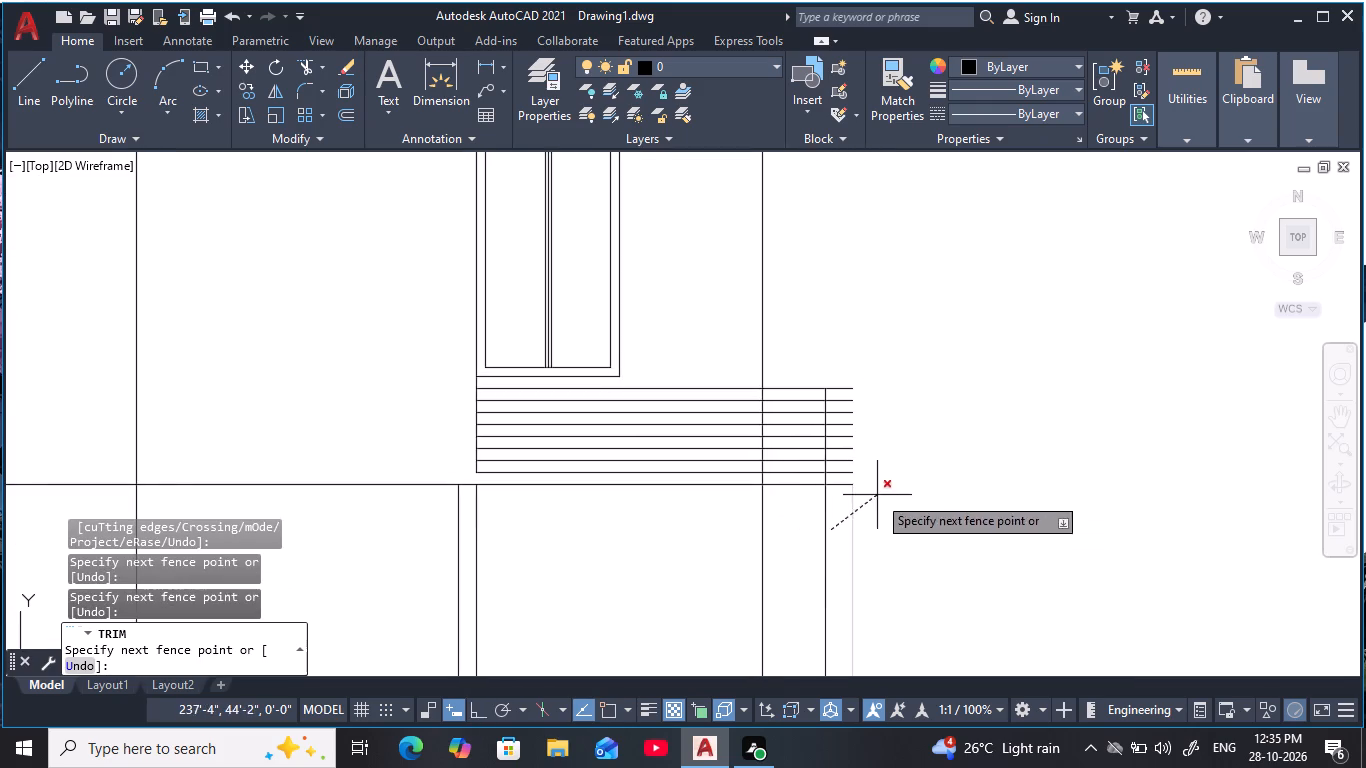
{"action": "left_click_drag", "start_coordinate": [832, 532], "coordinate": [796, 556]}
{"action": "left_click", "coordinate": [818, 549]}
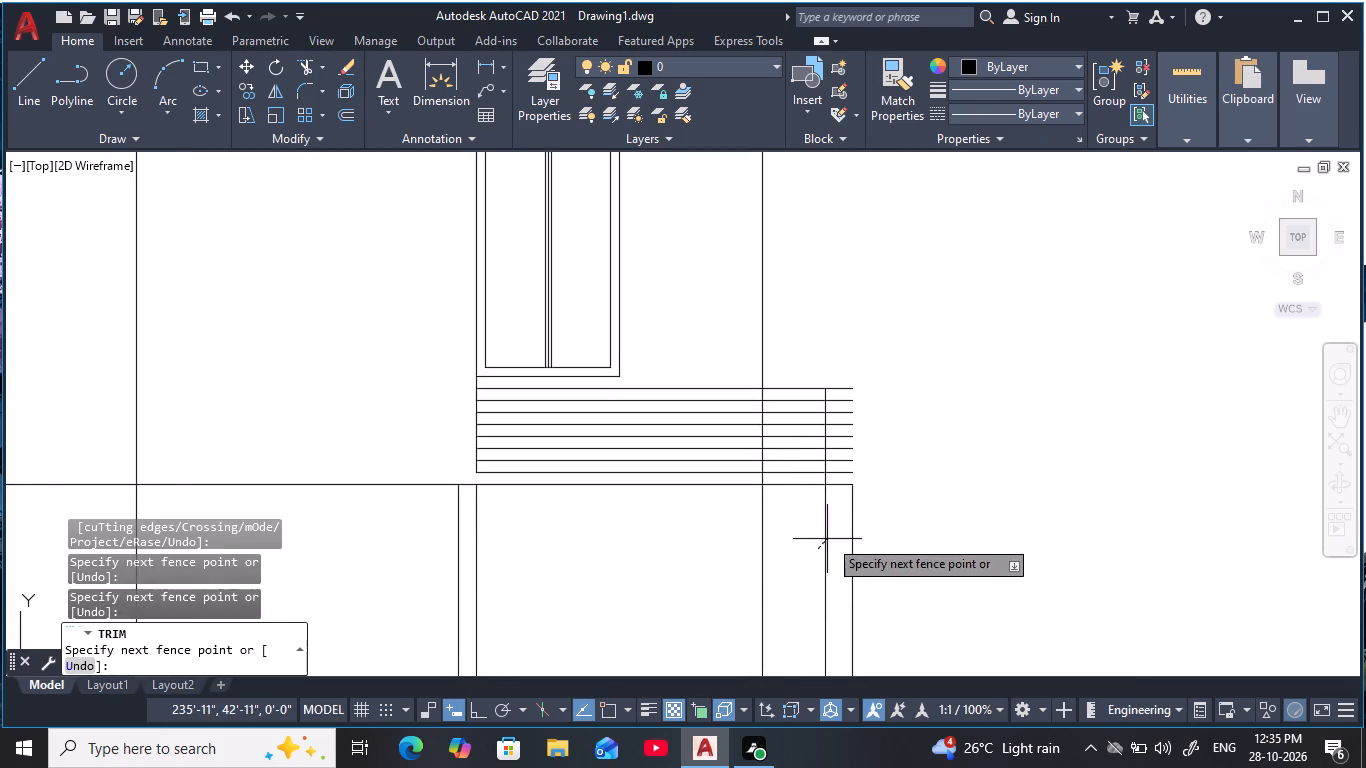
{"action": "left_click", "coordinate": [830, 536]}
Trim the lowest balcony's rail ends that project beyond the end post.
{"action": "scroll", "coordinate": [864, 419], "scroll_direction": "up", "scroll_amount": 2}
{"action": "left_click_drag", "start_coordinate": [814, 327], "coordinate": [821, 476]}
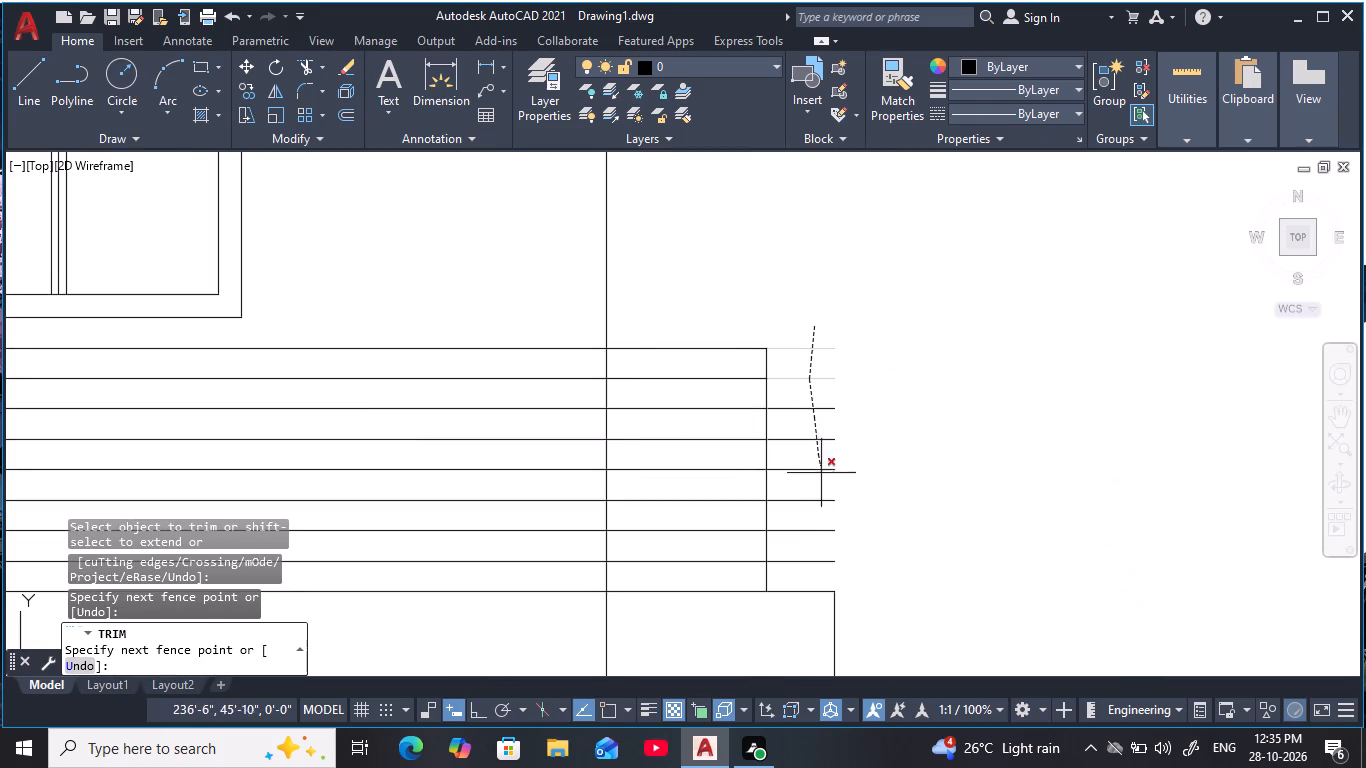
{"action": "left_click_drag", "start_coordinate": [821, 476], "coordinate": [807, 566]}
{"action": "scroll", "coordinate": [848, 499], "scroll_direction": "down", "scroll_amount": 2}
{"action": "middle_click_drag", "start_coordinate": [848, 499], "coordinate": [909, 550]}
{"action": "scroll", "coordinate": [898, 523], "scroll_direction": "down", "scroll_amount": 2}
{"action": "middle_click_drag", "start_coordinate": [898, 521], "coordinate": [900, 533]}
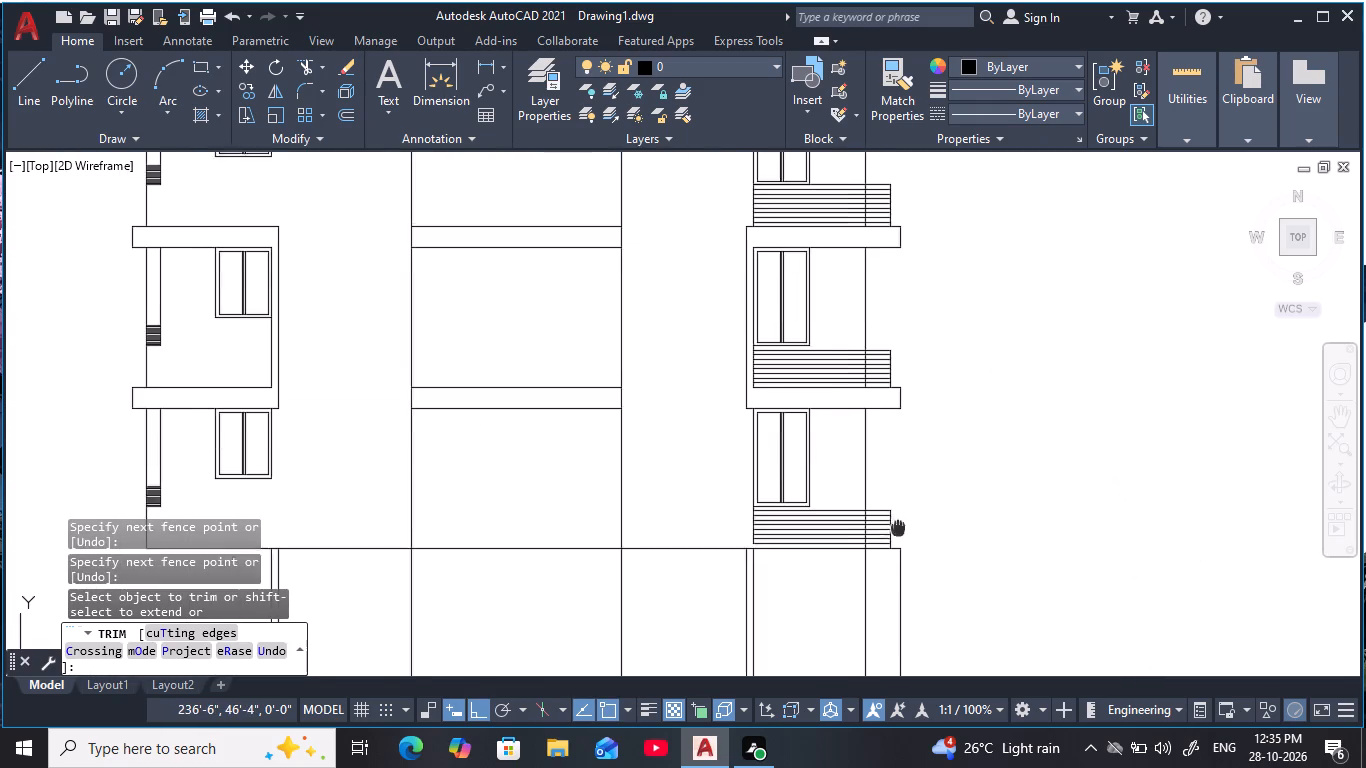
{"action": "middle_click_drag", "start_coordinate": [900, 533], "coordinate": [905, 551]}
{"action": "scroll", "coordinate": [922, 529], "scroll_direction": "down", "scroll_amount": 1}
{"action": "middle_click_drag", "start_coordinate": [922, 529], "coordinate": [911, 584]}
{"action": "middle_click_drag", "start_coordinate": [907, 575], "coordinate": [920, 556]}
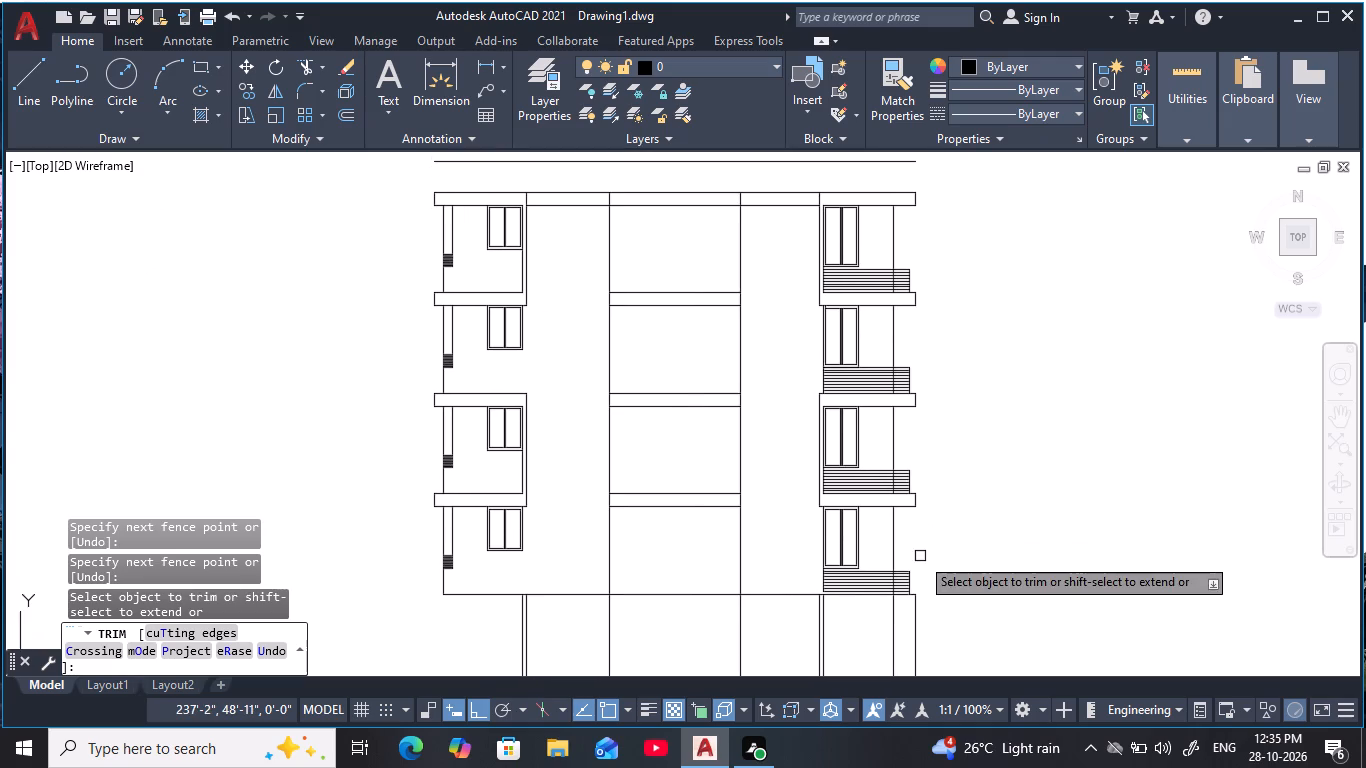
{"action": "key", "text": "Escape"}
{"action": "key", "text": "Escape"}
Extend the lowest right window's left frame line down to the floor line.
{"action": "scroll", "coordinate": [820, 596], "scroll_direction": "up", "scroll_amount": 3}
{"action": "key", "text": "Escape"}
{"action": "key", "text": "Escape"}
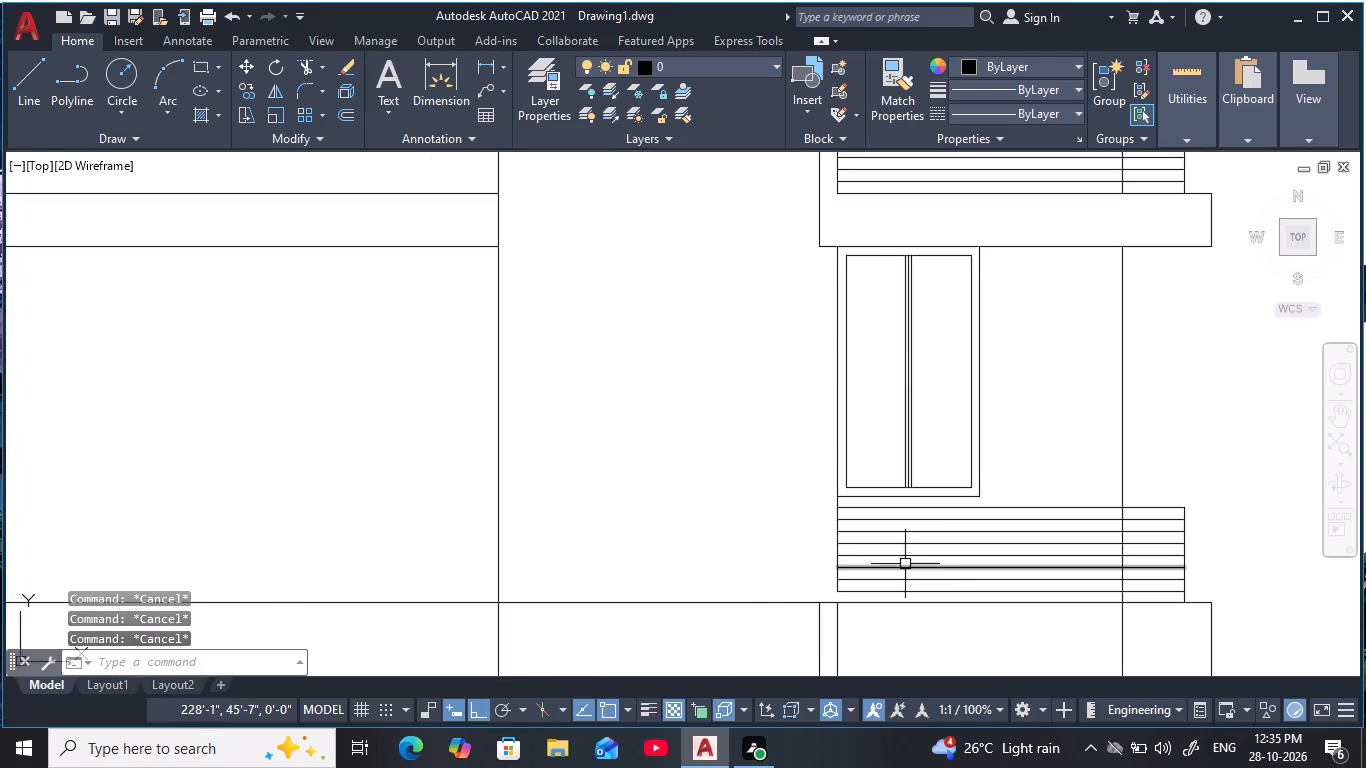
{"action": "key", "text": "e"}
{"action": "type", "text": "x"}
{"action": "key", "text": "space"}
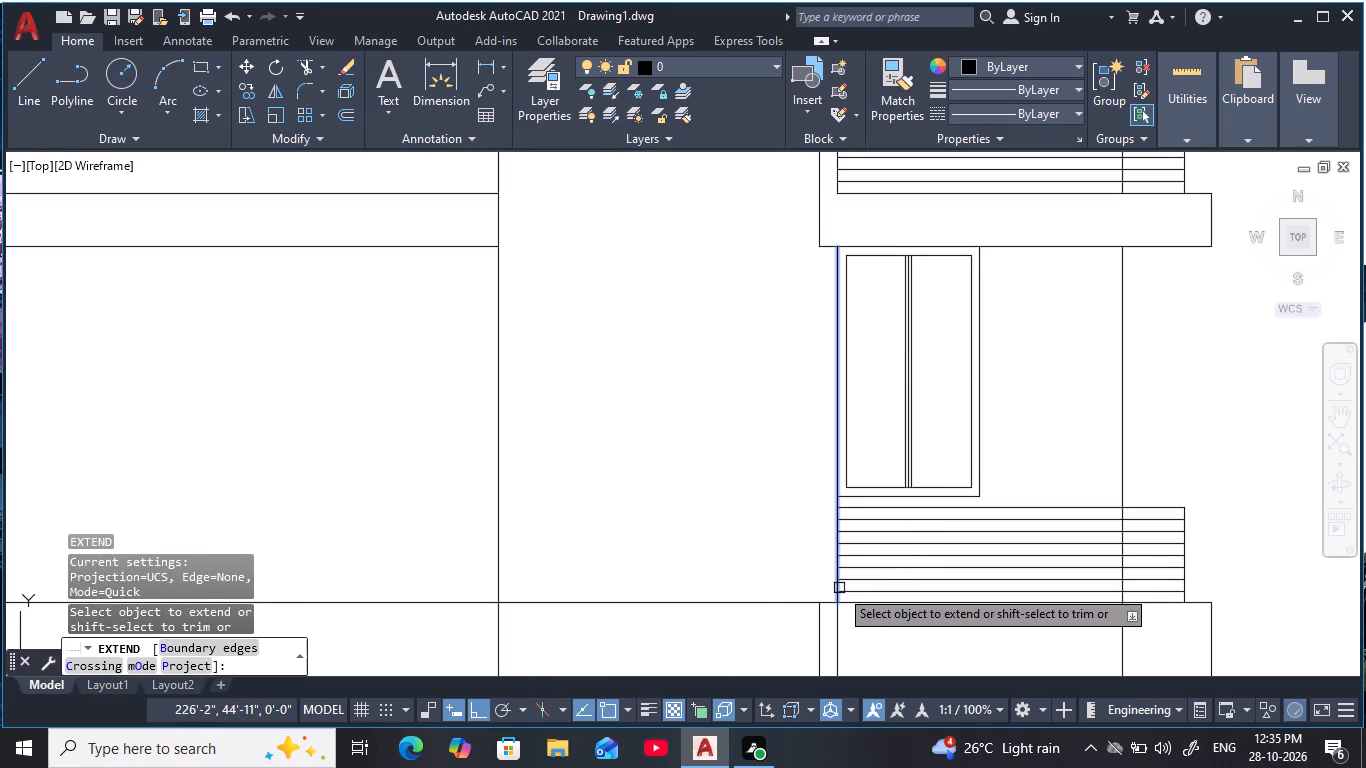
{"action": "left_click", "coordinate": [839, 588]}
{"action": "key", "text": "Escape"}
{"action": "key", "text": "Escape"}
Examine the whole elevation with its balcony railings, including the top floor's middle column.
{"action": "scroll", "coordinate": [1024, 420], "scroll_direction": "down", "scroll_amount": 2}
{"action": "middle_click_drag", "start_coordinate": [1026, 420], "coordinate": [914, 503]}
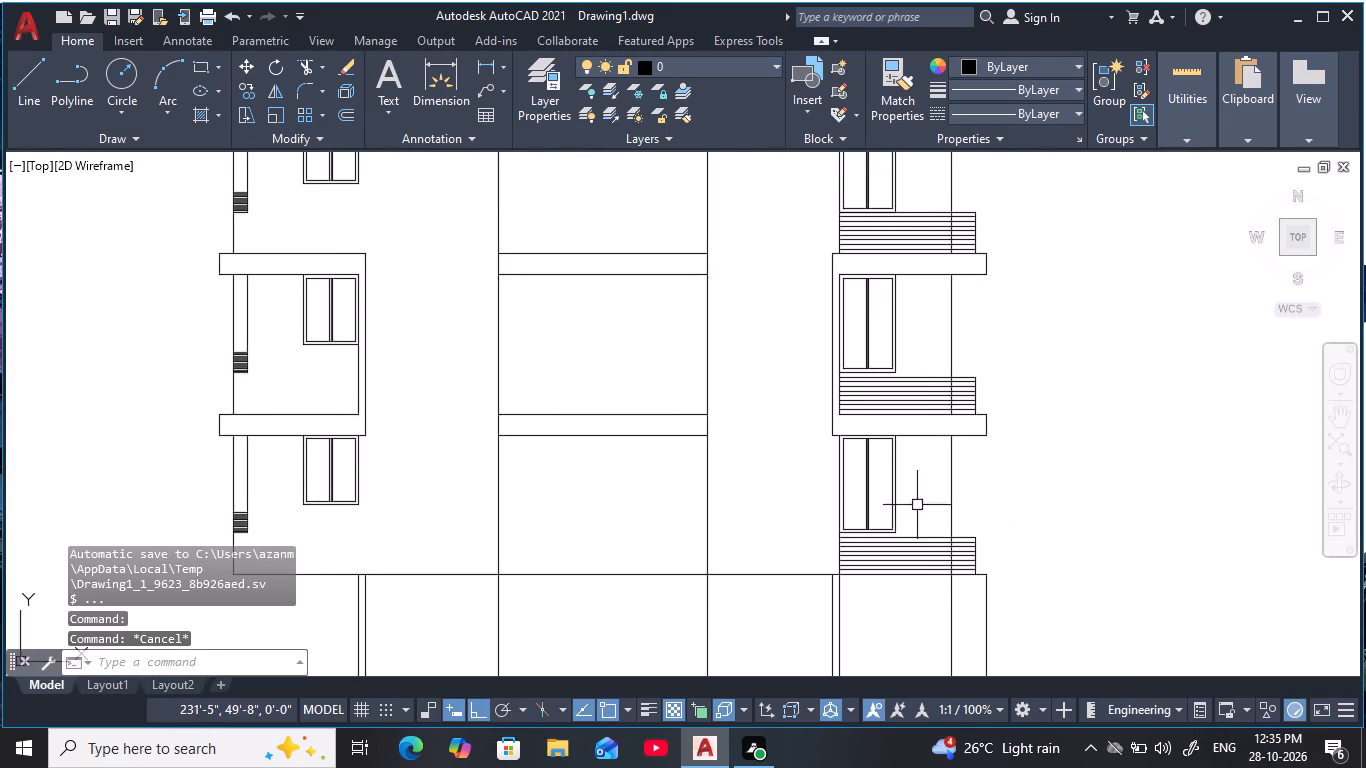
{"action": "scroll", "coordinate": [952, 479], "scroll_direction": "down", "scroll_amount": 2}
{"action": "middle_click_drag", "start_coordinate": [979, 484], "coordinate": [976, 507]}
{"action": "key", "text": "Escape"}
{"action": "key", "text": "Escape"}
{"action": "key", "text": "Escape"}
{"action": "key", "text": "Escape"}
{"action": "middle_click_drag", "start_coordinate": [975, 503], "coordinate": [978, 498]}
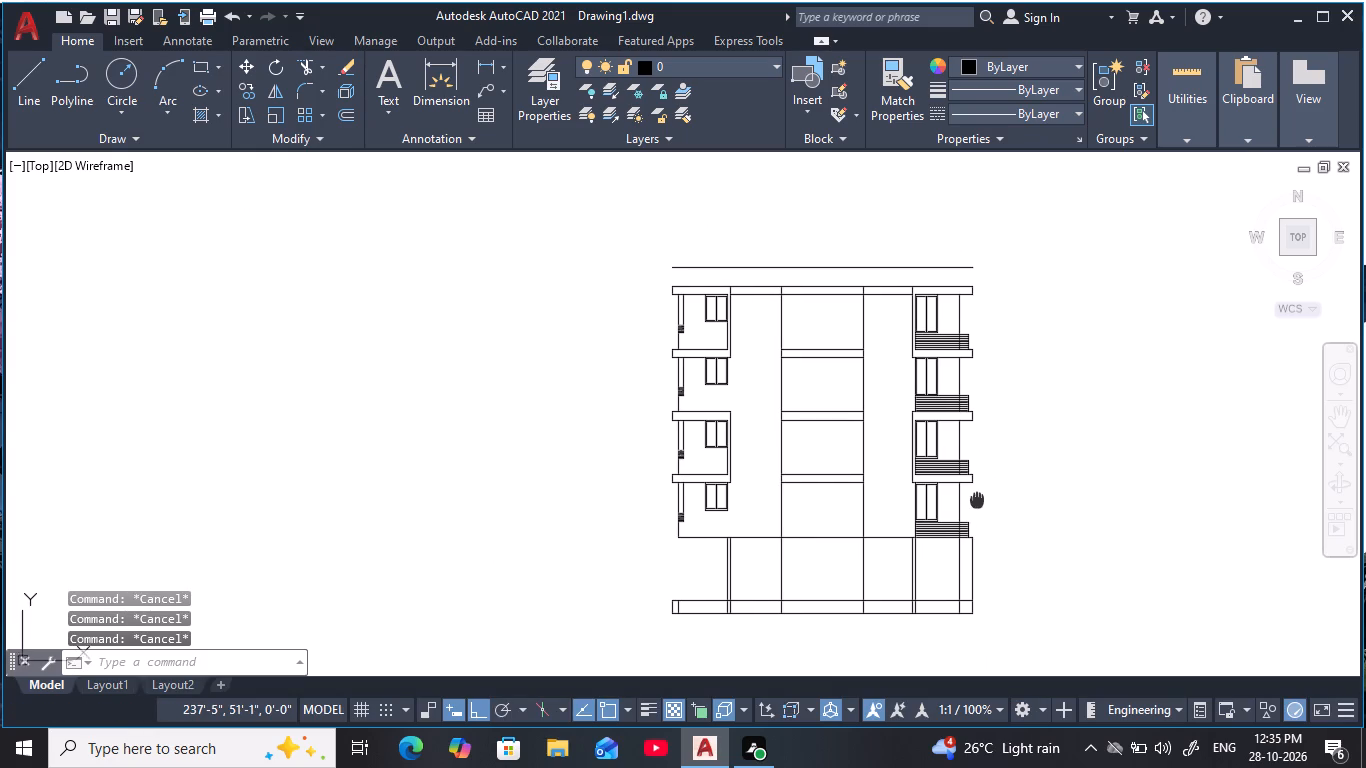
{"action": "middle_click_drag", "start_coordinate": [978, 498], "coordinate": [978, 482]}
{"action": "key", "text": "Escape"}
{"action": "key", "text": "Escape"}
{"action": "key", "text": "Escape"}
{"action": "key", "text": "Escape"}
{"action": "key", "text": "Escape"}
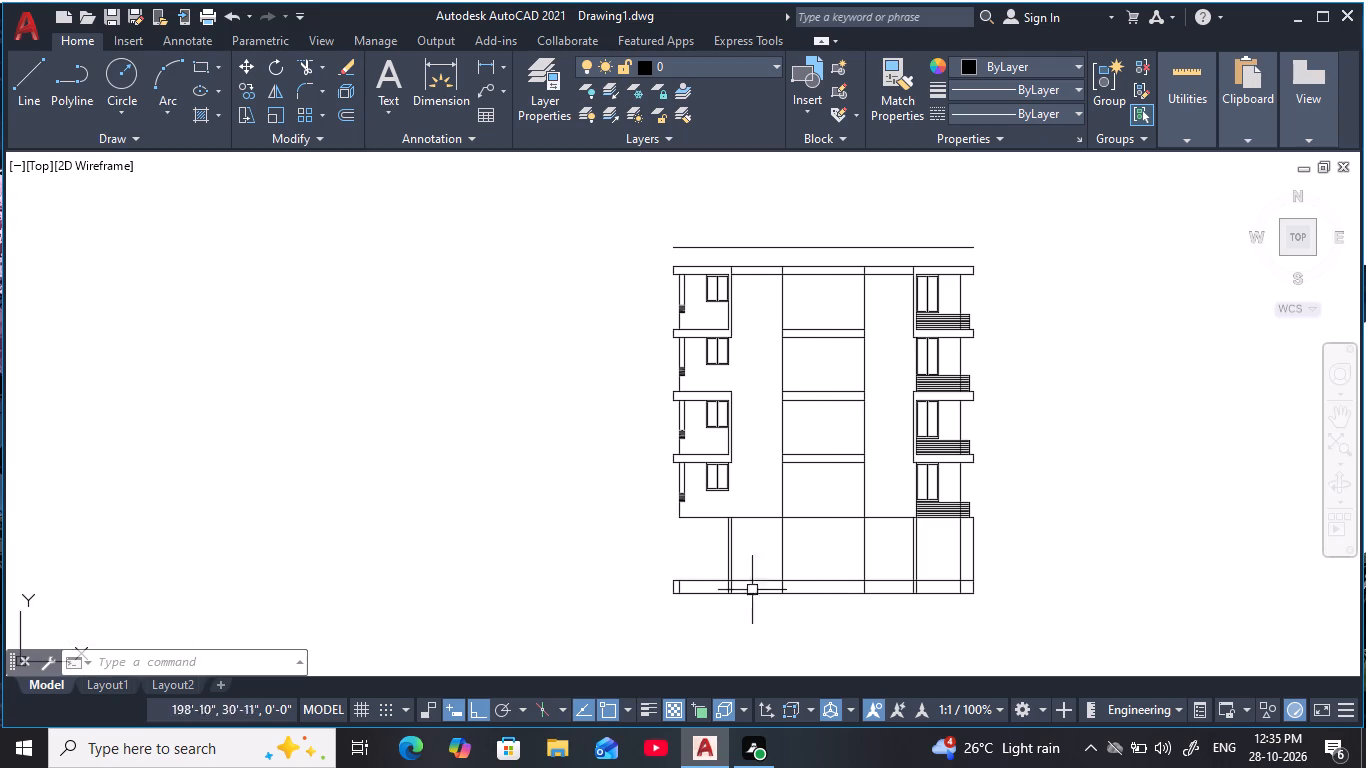
{"action": "middle_click_drag", "start_coordinate": [809, 298], "coordinate": [804, 346]}
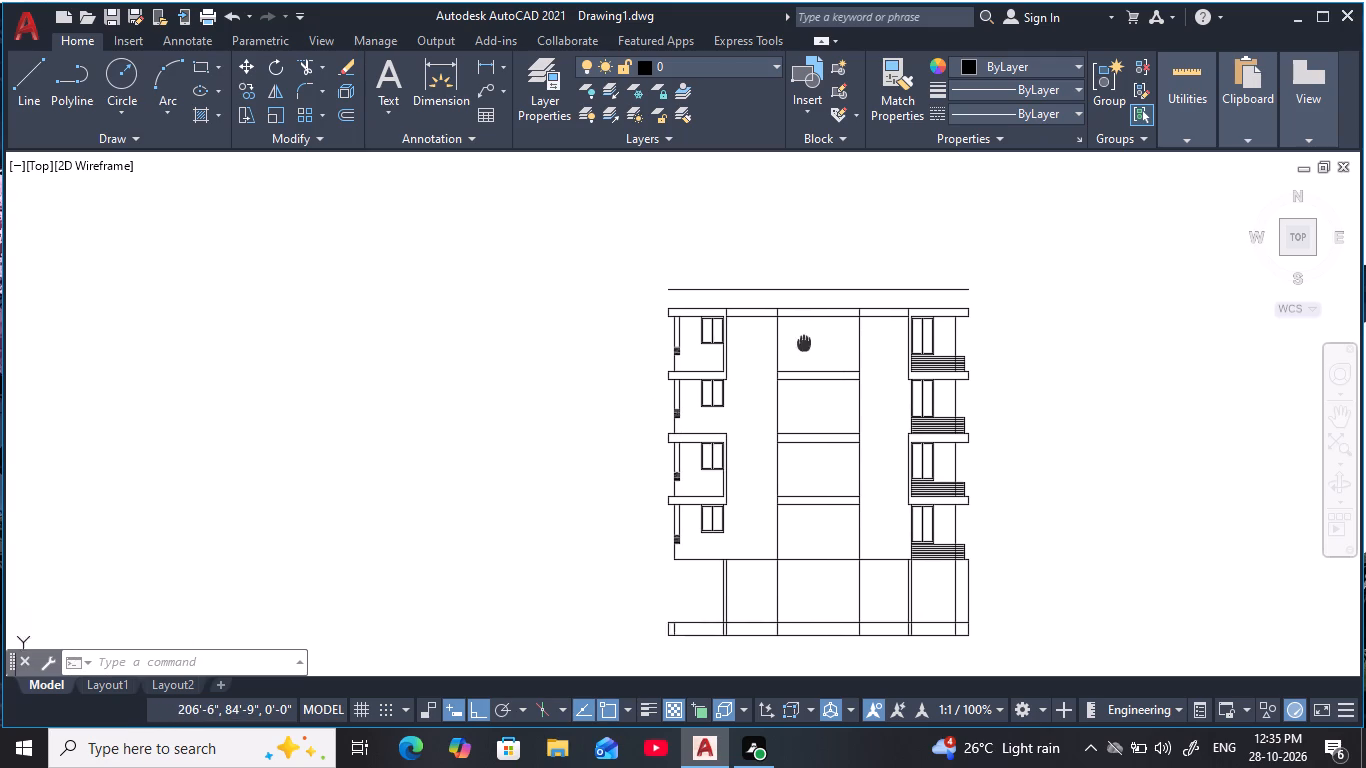
{"action": "middle_click_drag", "start_coordinate": [804, 346], "coordinate": [804, 348]}
{"action": "scroll", "coordinate": [804, 348], "scroll_direction": "up", "scroll_amount": 1}
{"action": "middle_click_drag", "start_coordinate": [804, 348], "coordinate": [789, 379]}
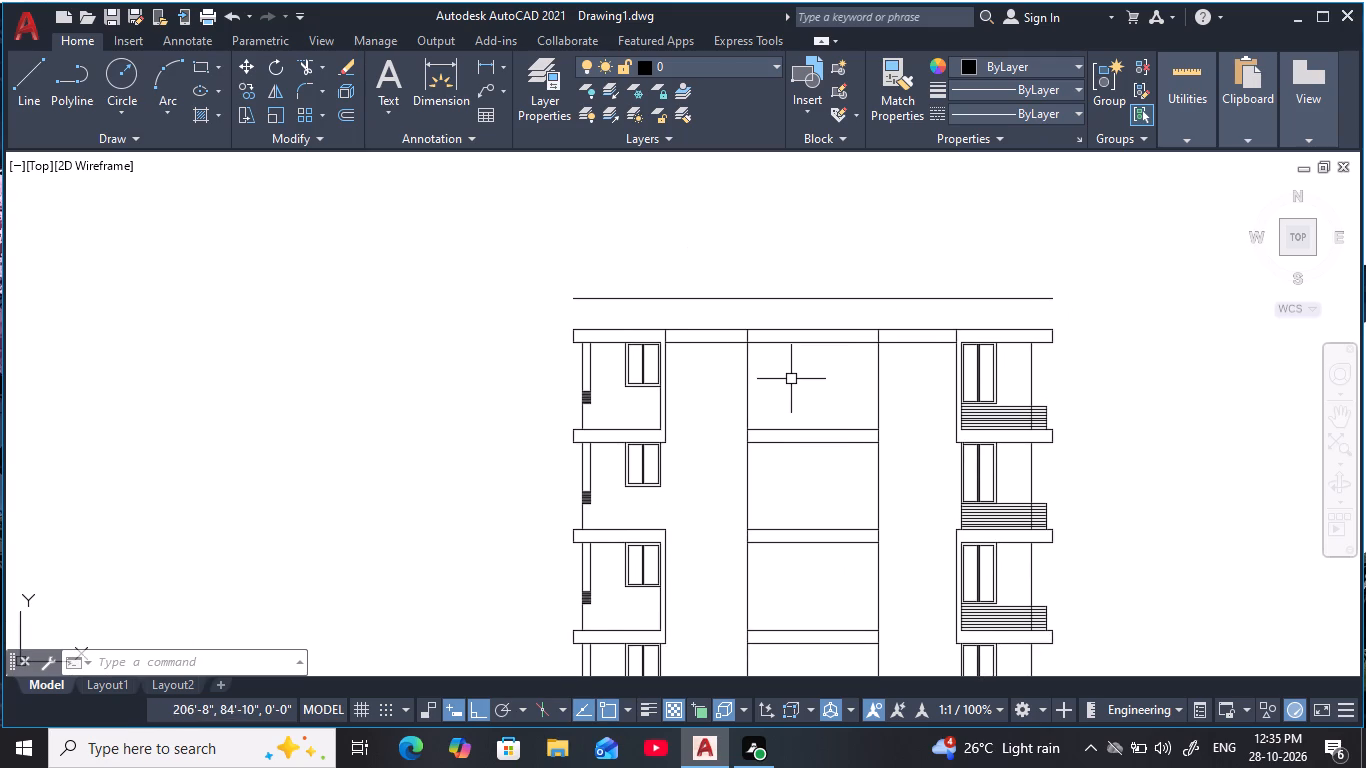
{"action": "scroll", "coordinate": [844, 356], "scroll_direction": "up", "scroll_amount": 2}
{"action": "middle_click_drag", "start_coordinate": [782, 382], "coordinate": [796, 401]}
{"action": "key", "text": "Escape"}
{"action": "key", "text": "Escape"}
{"action": "middle_click_drag", "start_coordinate": [822, 398], "coordinate": [742, 380]}
{"action": "key", "text": "Escape"}
{"action": "key", "text": "Escape"}
{"action": "key", "text": "Escape"}
{"action": "key", "text": "Escape"}
{"action": "key", "text": "Escape"}
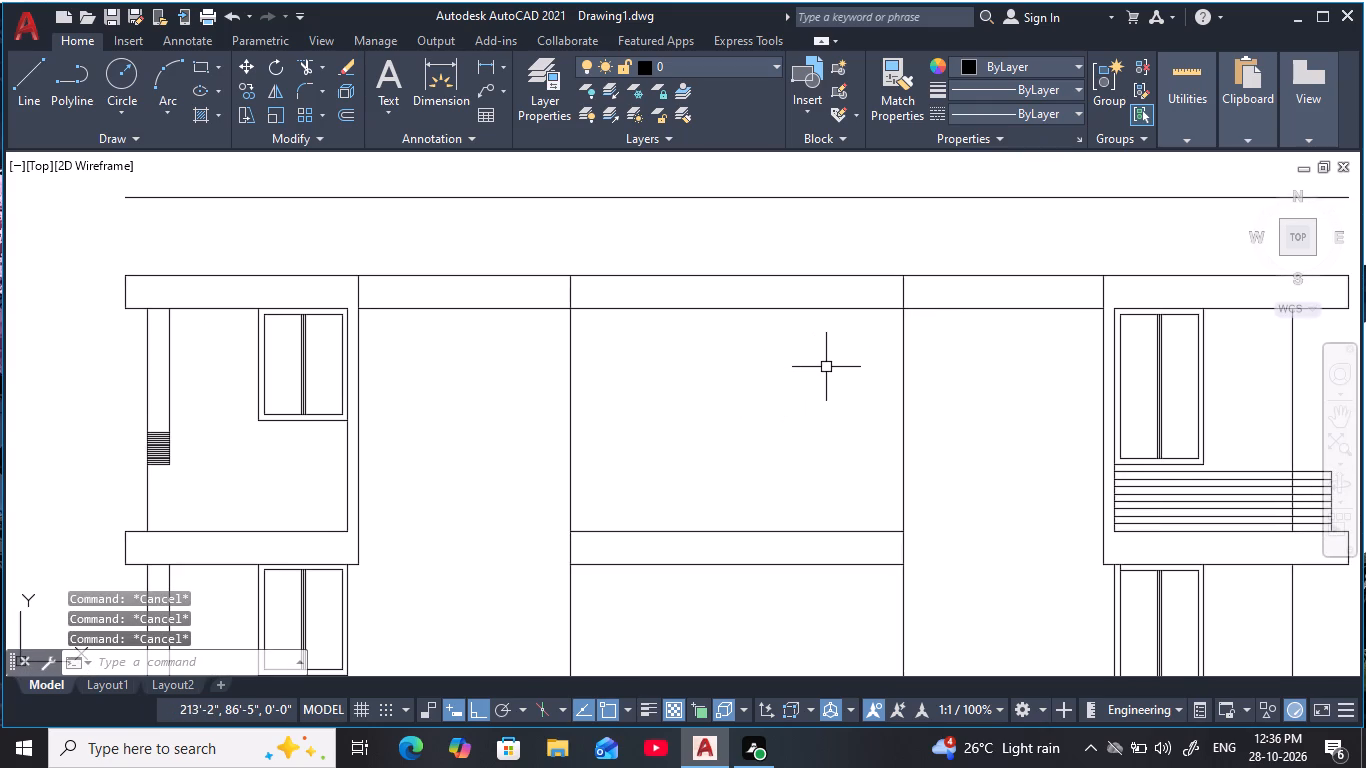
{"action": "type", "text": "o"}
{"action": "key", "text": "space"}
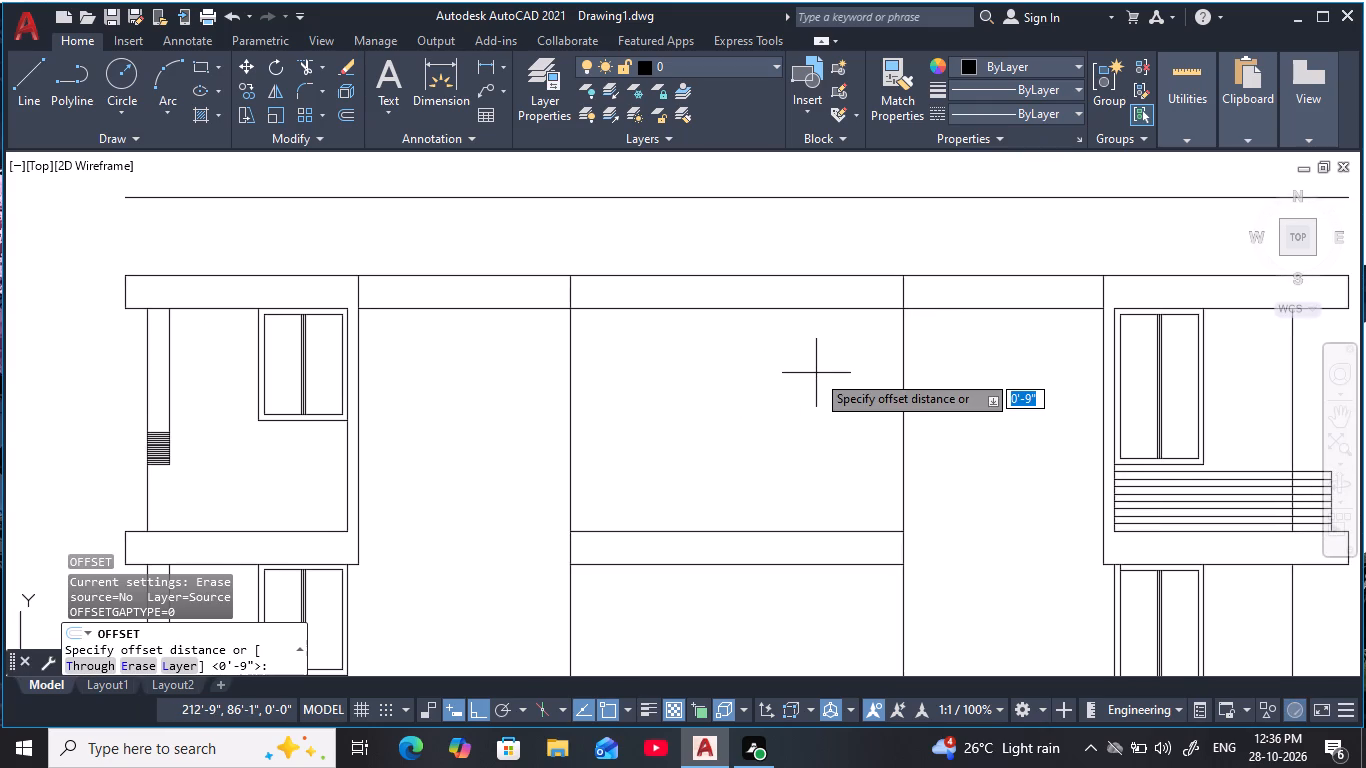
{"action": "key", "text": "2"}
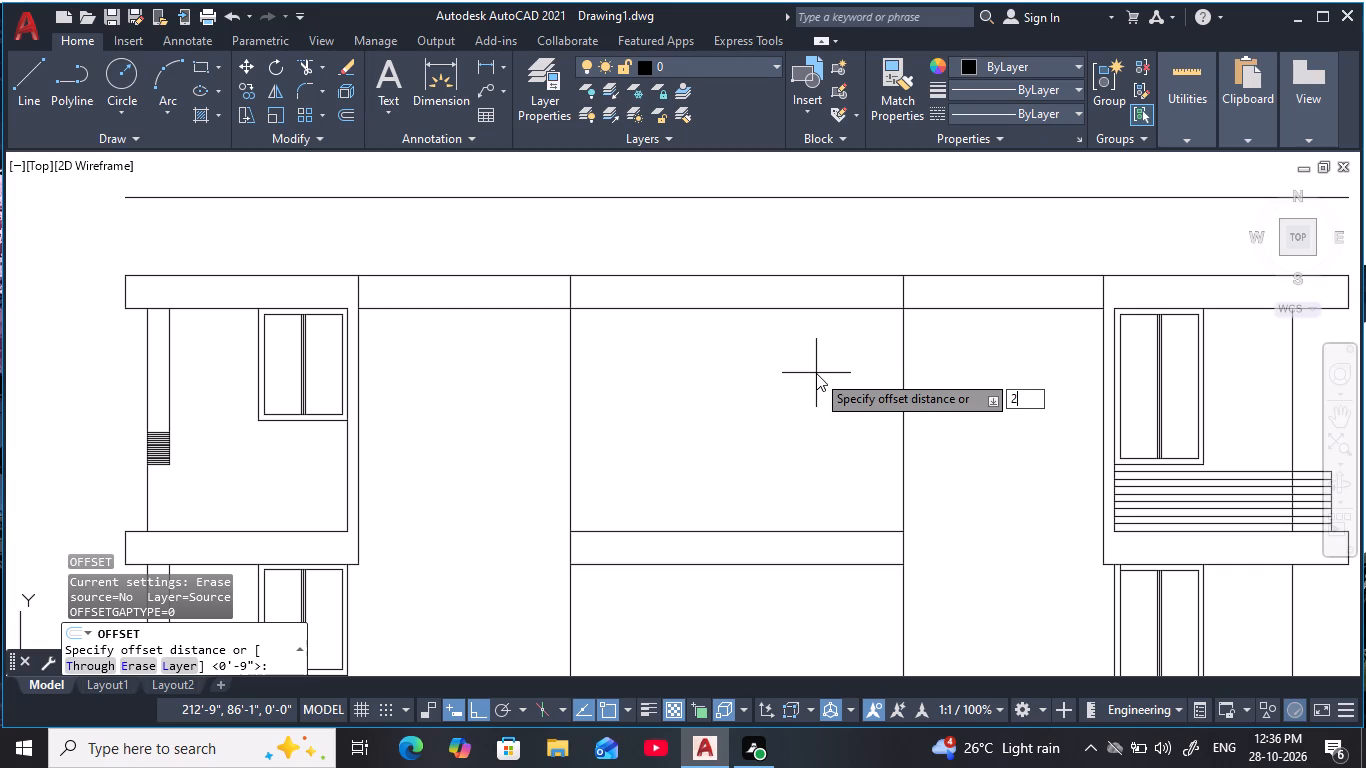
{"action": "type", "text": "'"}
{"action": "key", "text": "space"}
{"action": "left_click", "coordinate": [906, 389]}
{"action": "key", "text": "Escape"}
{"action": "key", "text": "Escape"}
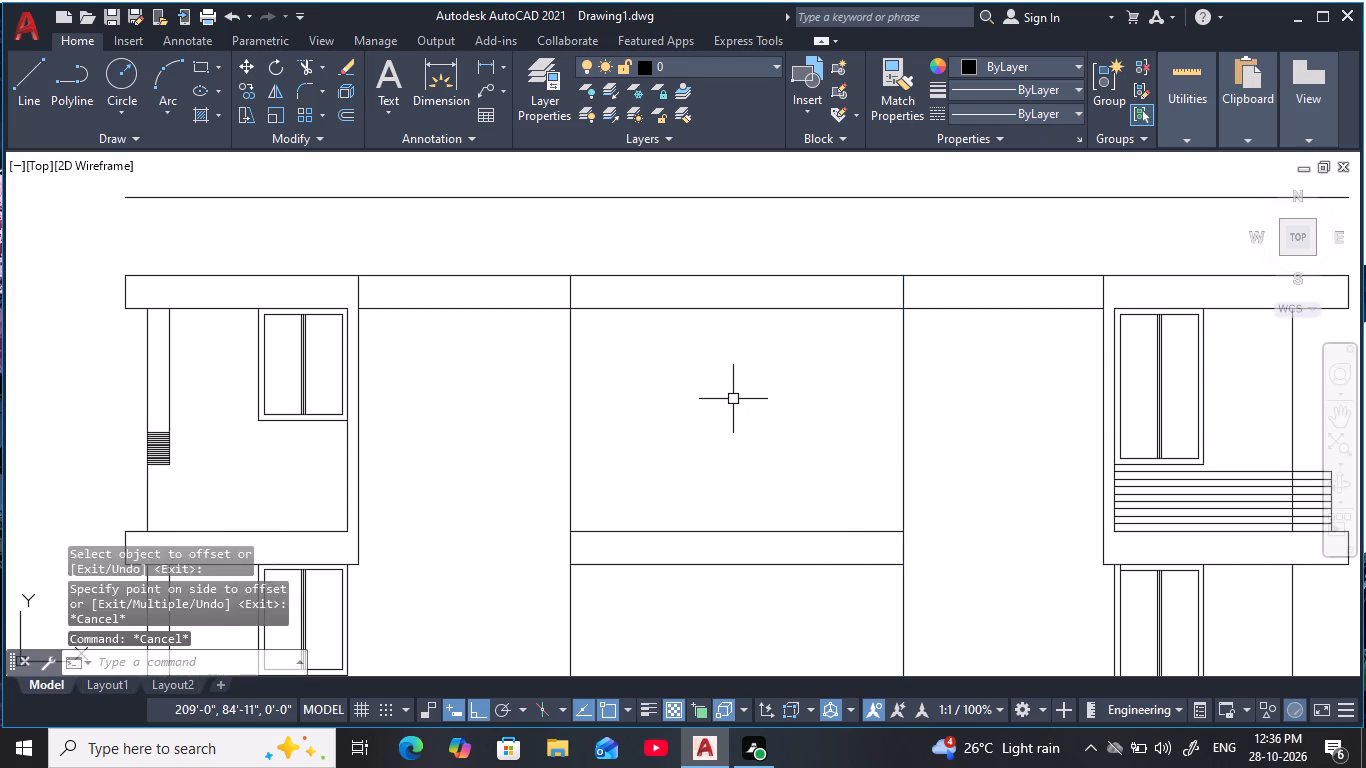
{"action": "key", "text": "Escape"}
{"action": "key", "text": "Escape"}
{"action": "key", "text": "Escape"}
Offset the middle column's right edge line 3' inward.
{"action": "key", "text": "o"}
{"action": "key", "text": "space"}
{"action": "type", "text": "3'"}
{"action": "key", "text": "space"}
{"action": "left_click", "coordinate": [901, 414]}
{"action": "left_click", "coordinate": [688, 422]}
{"action": "key", "text": "Escape"}
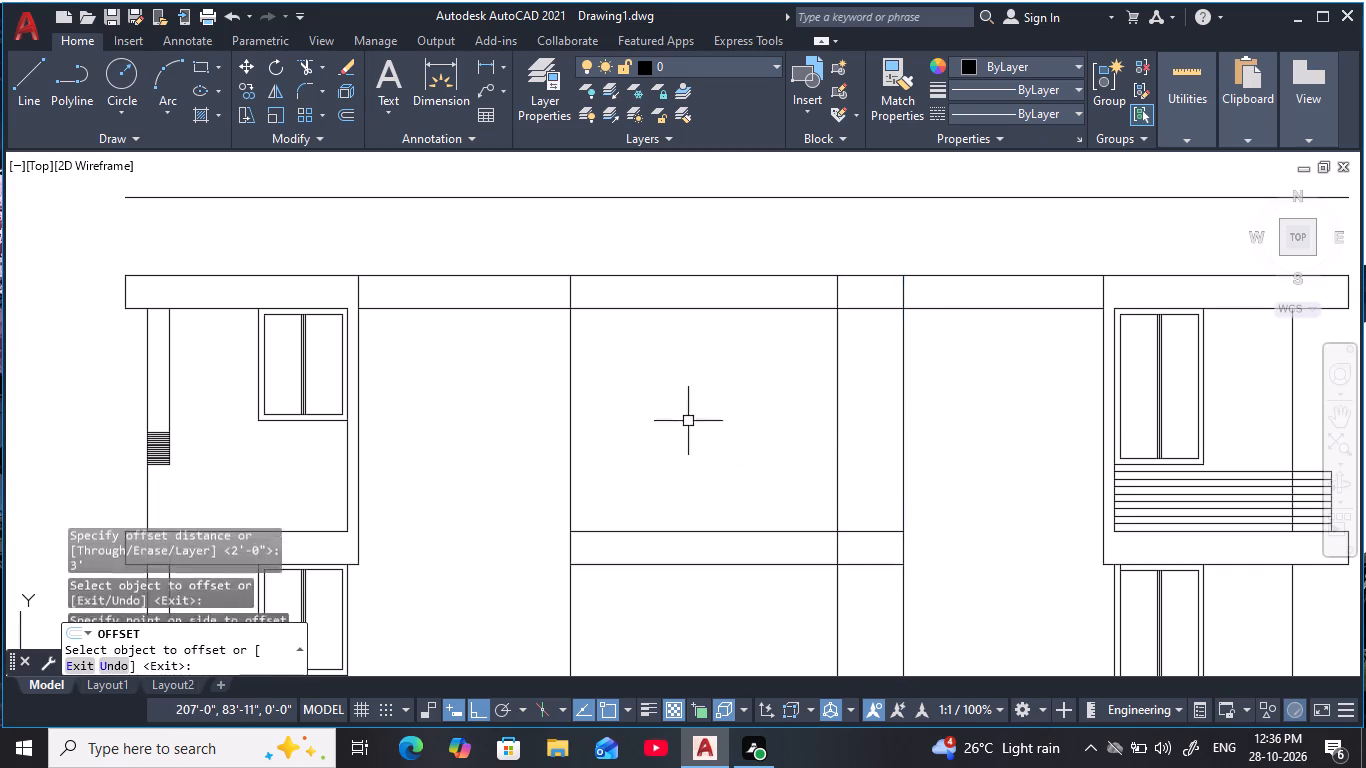
{"action": "key", "text": "Escape"}
{"action": "key", "text": "Escape"}
{"action": "key", "text": "Escape"}
{"action": "key", "text": "Escape"}
{"action": "key", "text": "Escape"}
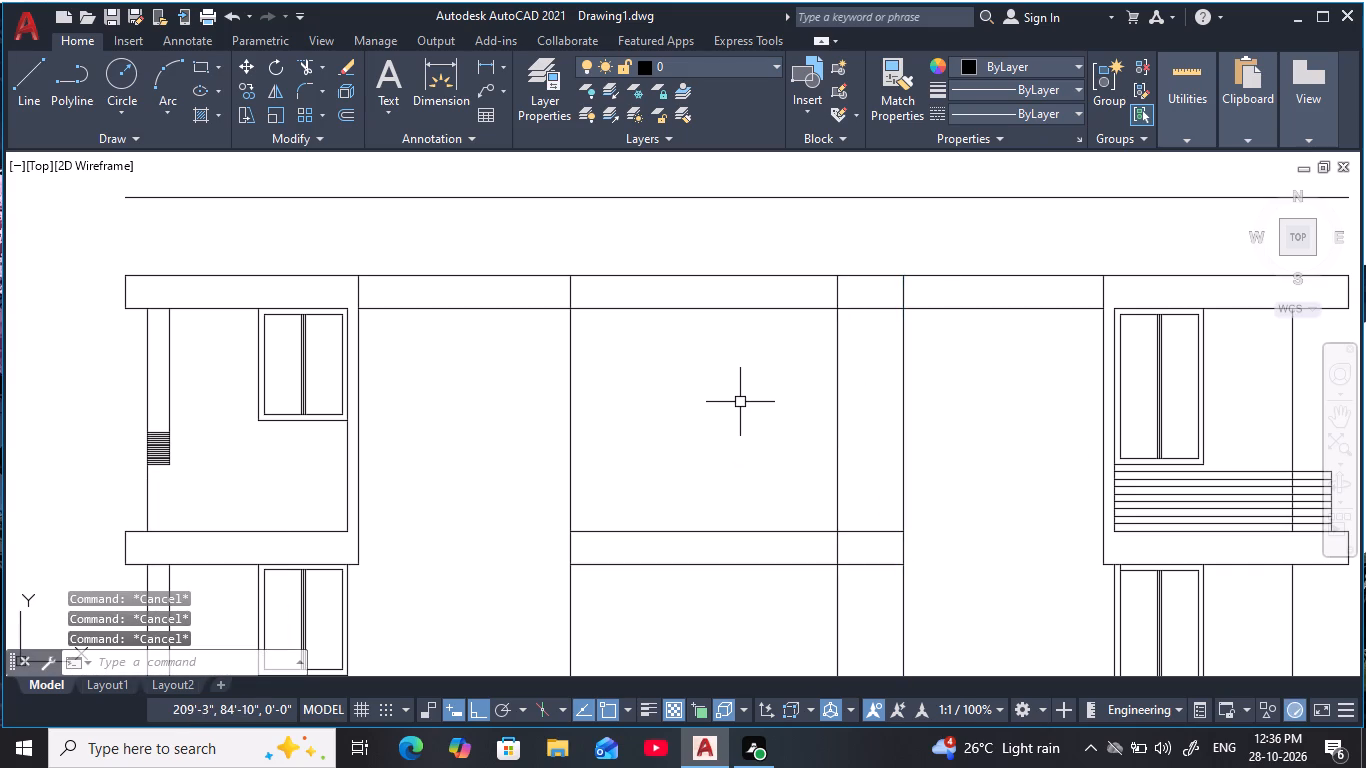
Offset the new 3' line another 4' toward the middle column's left edge.
{"action": "key", "text": "o"}
{"action": "key", "text": "space"}
{"action": "type", "text": "4'"}
{"action": "key", "text": "space"}
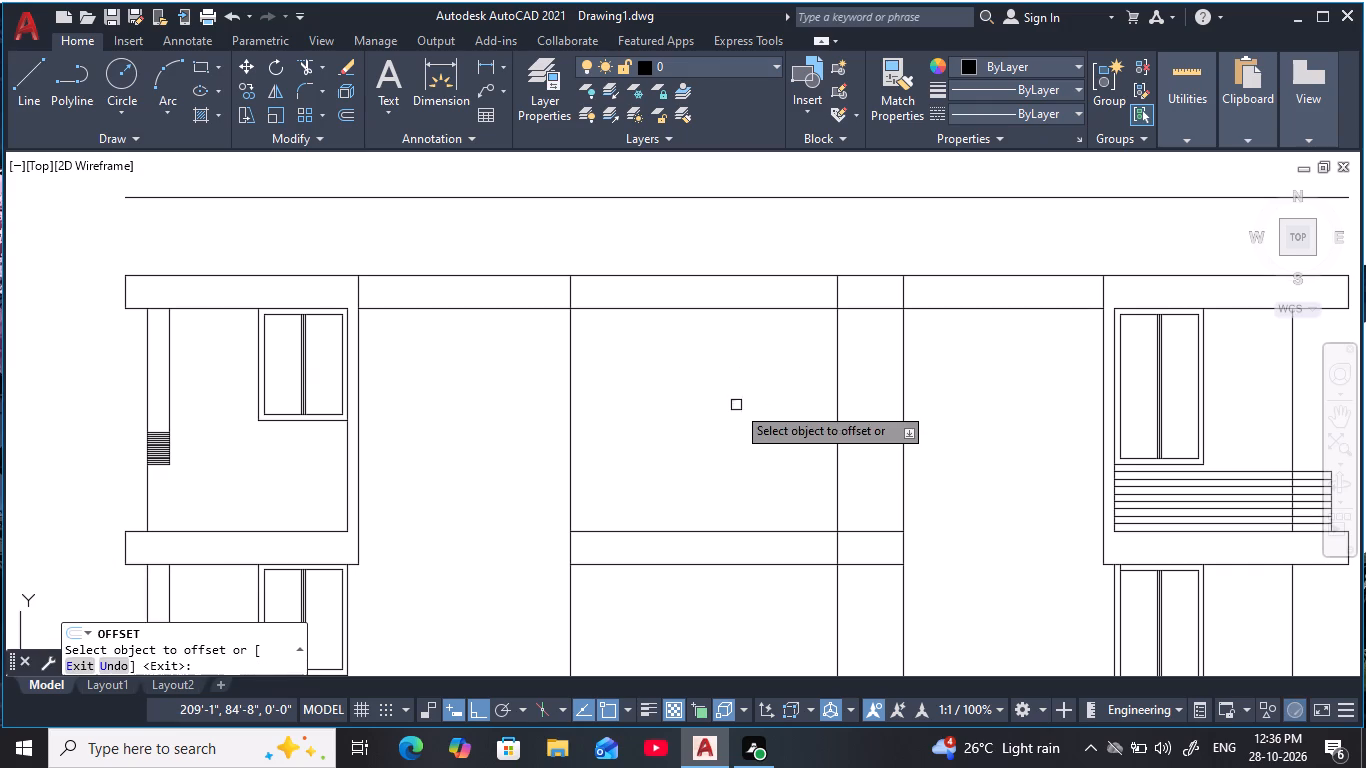
{"action": "left_click", "coordinate": [834, 433]}
{"action": "left_click", "coordinate": [641, 434]}
{"action": "key", "text": "Escape"}
{"action": "key", "text": "Escape"}
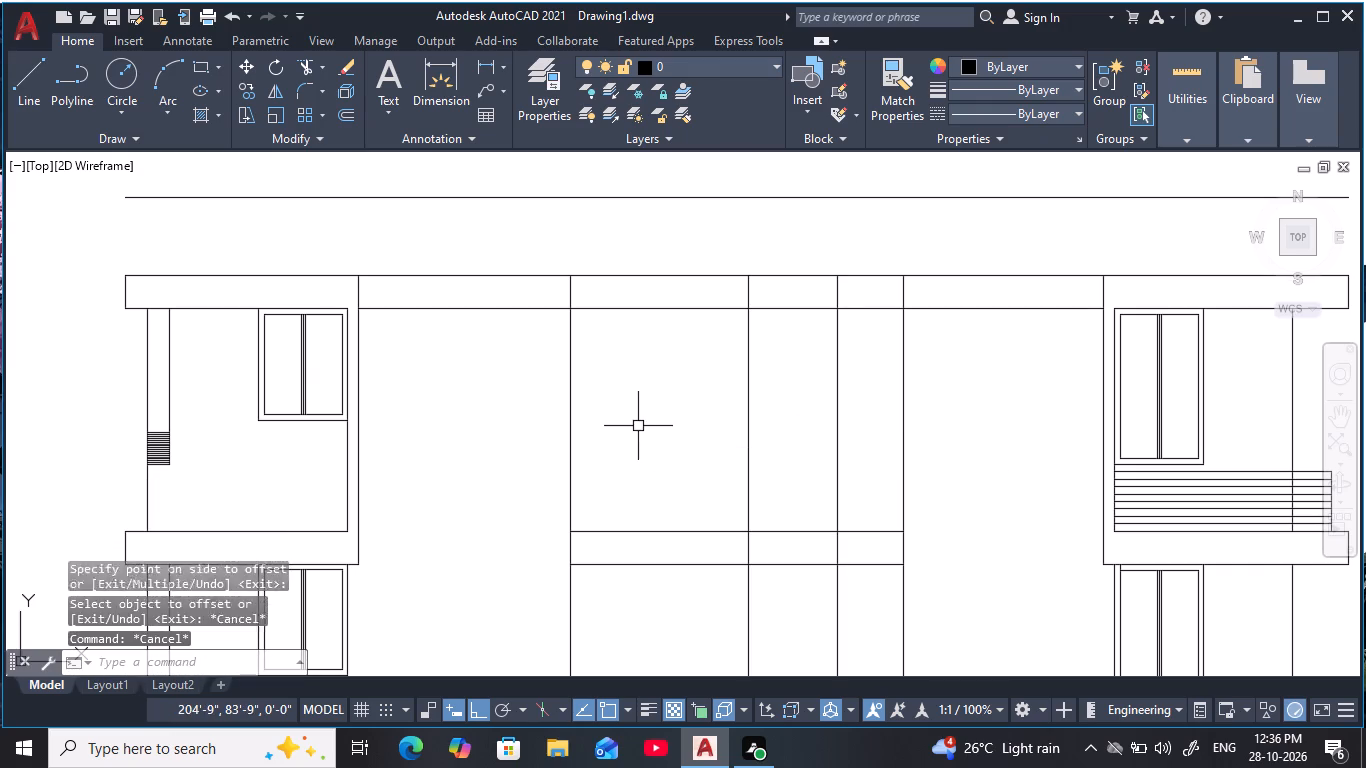
{"action": "key", "text": "Escape"}
{"action": "key", "text": "Escape"}
{"action": "key", "text": "Escape"}
{"action": "key", "text": "Escape"}
{"action": "key", "text": "Escape"}
{"action": "key", "text": "Escape"}
{"action": "key", "text": "Escape"}
{"action": "key", "text": "Escape"}
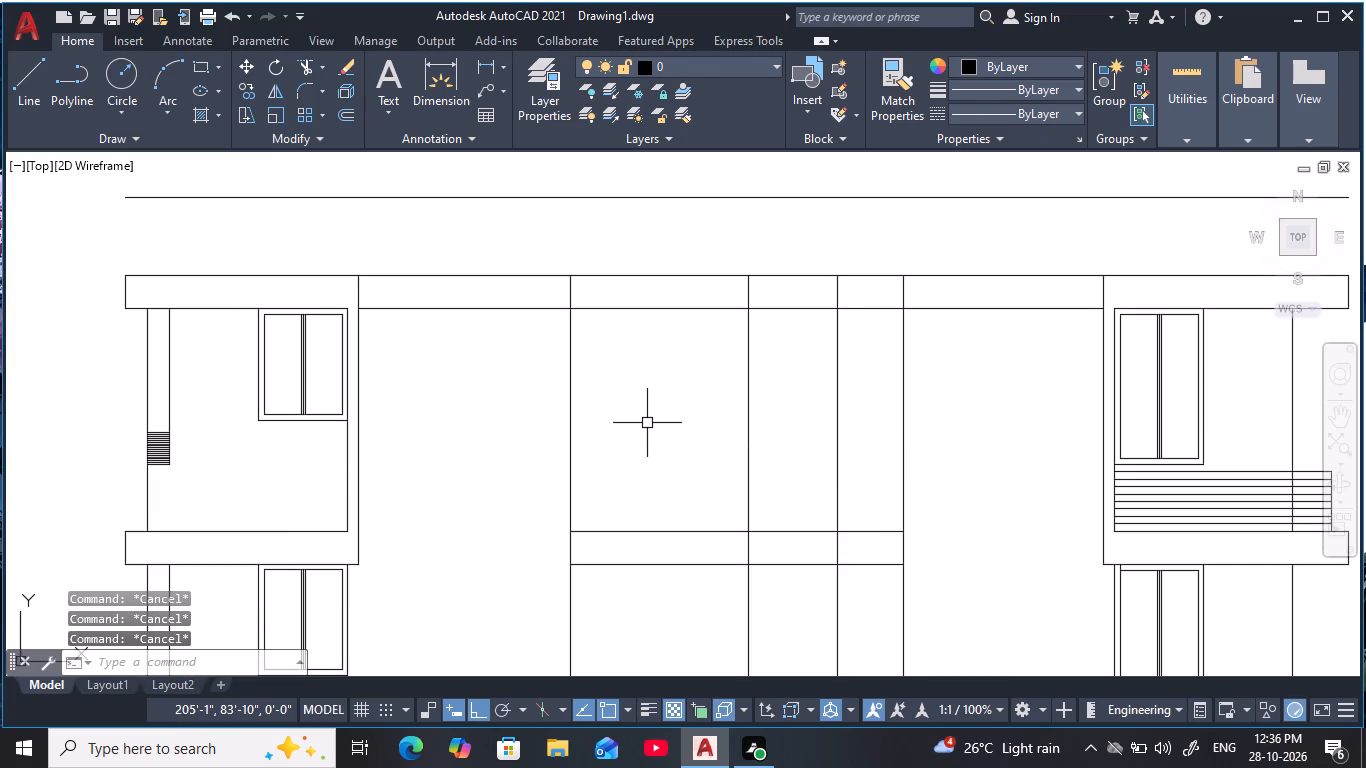
Offset the underside line of the roof slab between the side columns downward by 3".
{"action": "type", "text": "o"}
{"action": "key", "text": "space"}
{"action": "type", "text": "3"}
{"action": "key", "text": "space"}
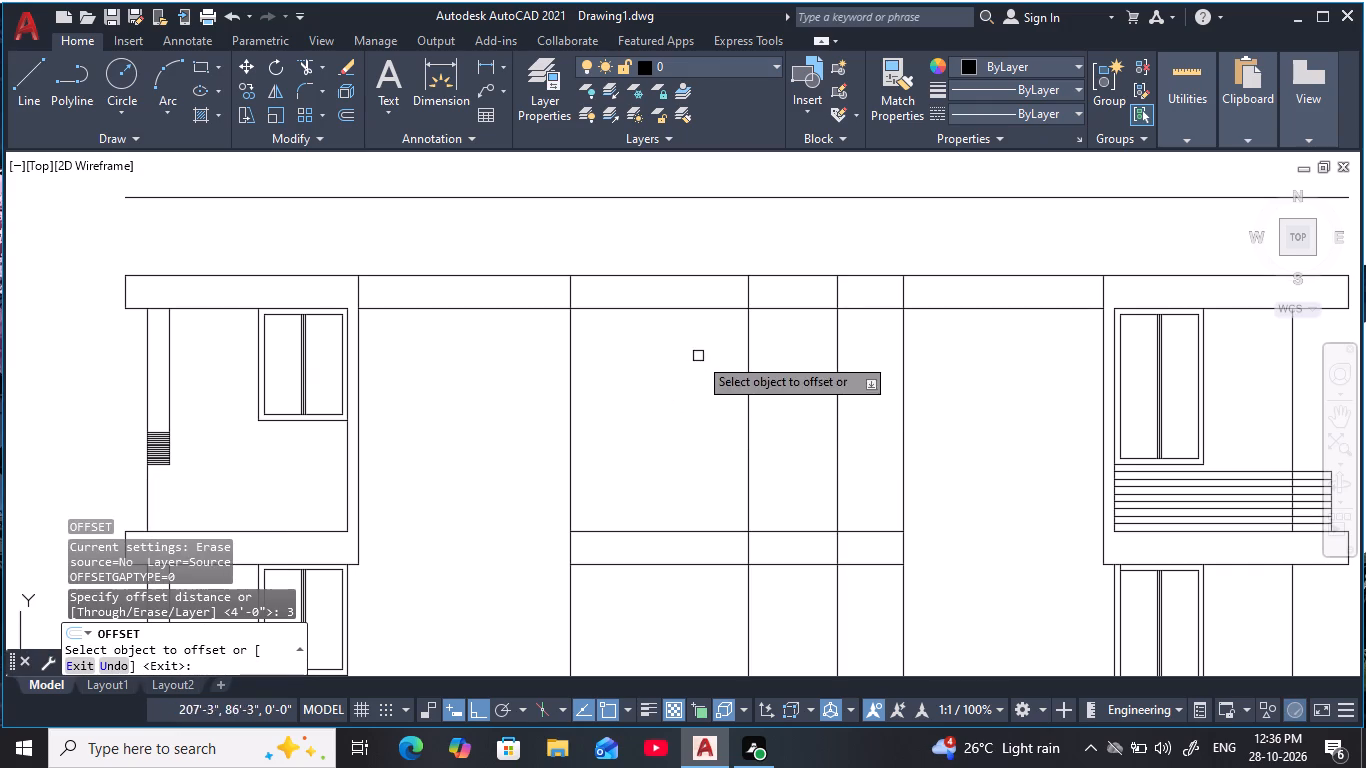
{"action": "left_click", "coordinate": [796, 311]}
{"action": "left_click", "coordinate": [806, 392]}
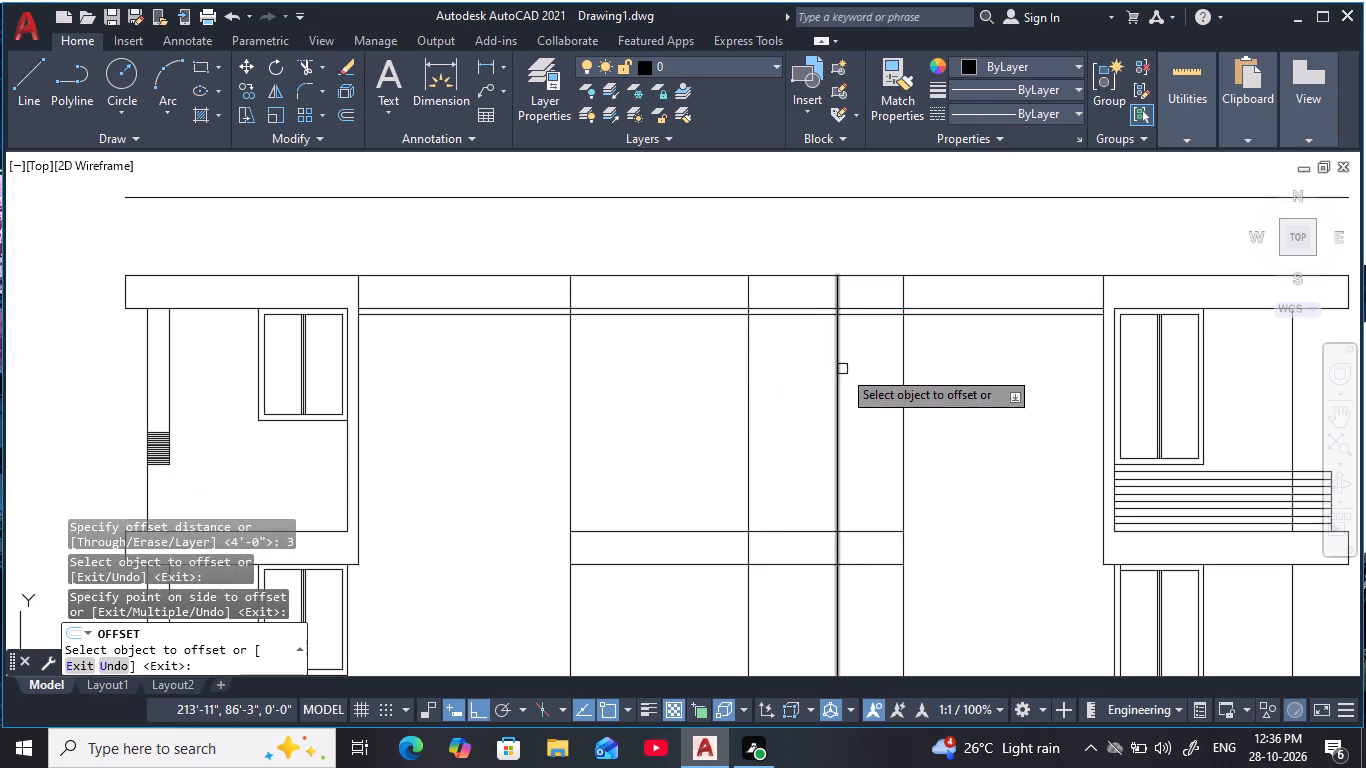
Offset the two vertical opening lines in the middle column 3" inward to form the window frame sides.
{"action": "left_click", "coordinate": [843, 369]}
{"action": "left_click", "coordinate": [833, 381]}
{"action": "left_click", "coordinate": [790, 387]}
{"action": "left_click", "coordinate": [748, 392]}
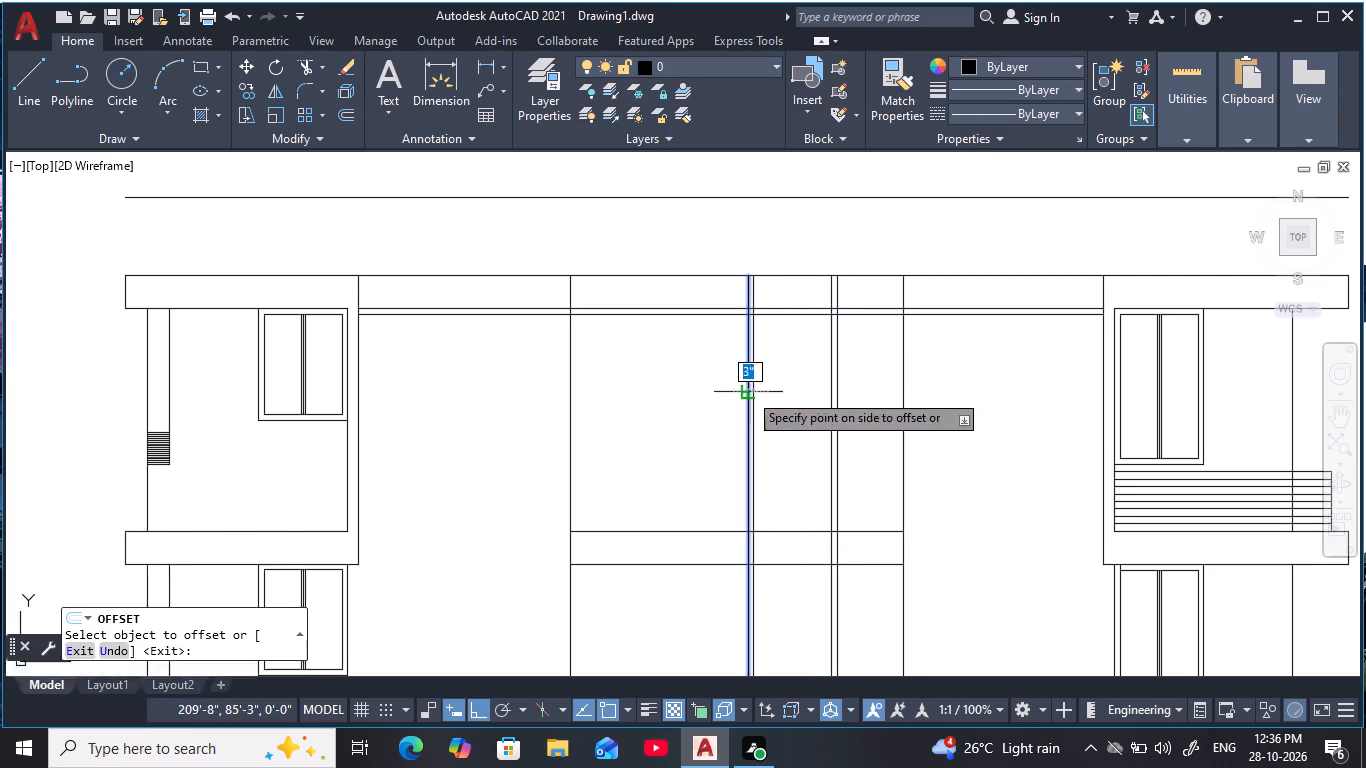
{"action": "left_click", "coordinate": [771, 386]}
{"action": "key", "text": "Escape"}
{"action": "key", "text": "Escape"}
{"action": "key", "text": "Escape"}
{"action": "key", "text": "Escape"}
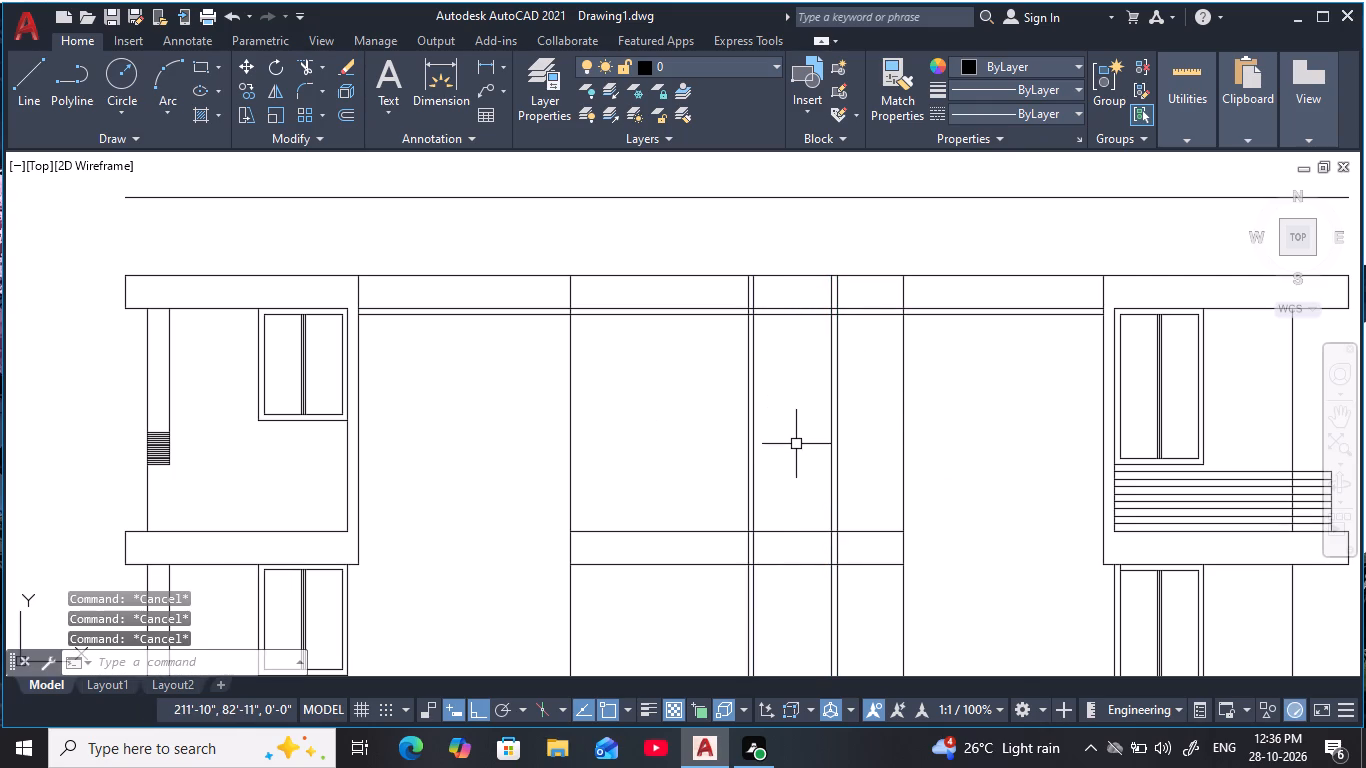
{"action": "key", "text": "Escape"}
Offset the roof slab's underside line between the side columns downward by 5'.
{"action": "type", "text": "o"}
{"action": "key", "text": "space"}
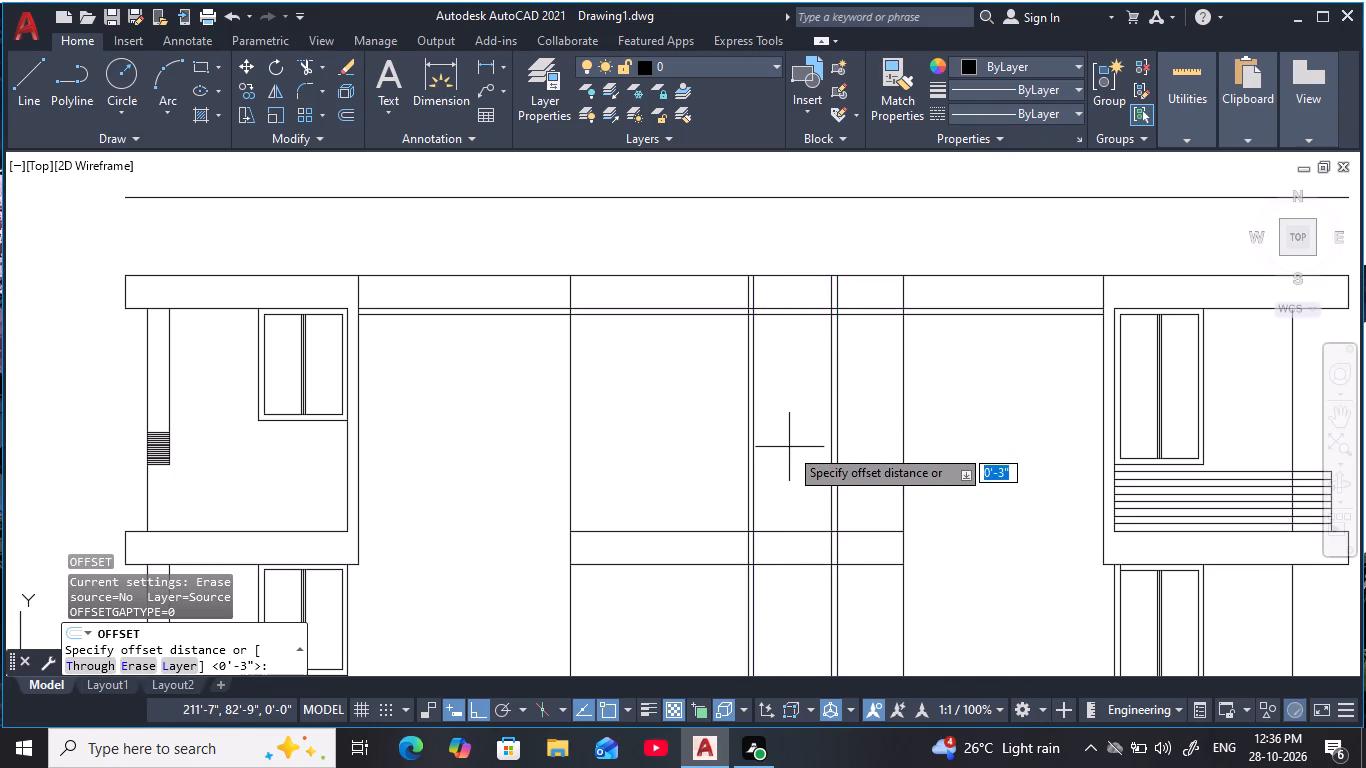
{"action": "key", "text": "5"}
{"action": "type", "text": "'"}
{"action": "key", "text": "space"}
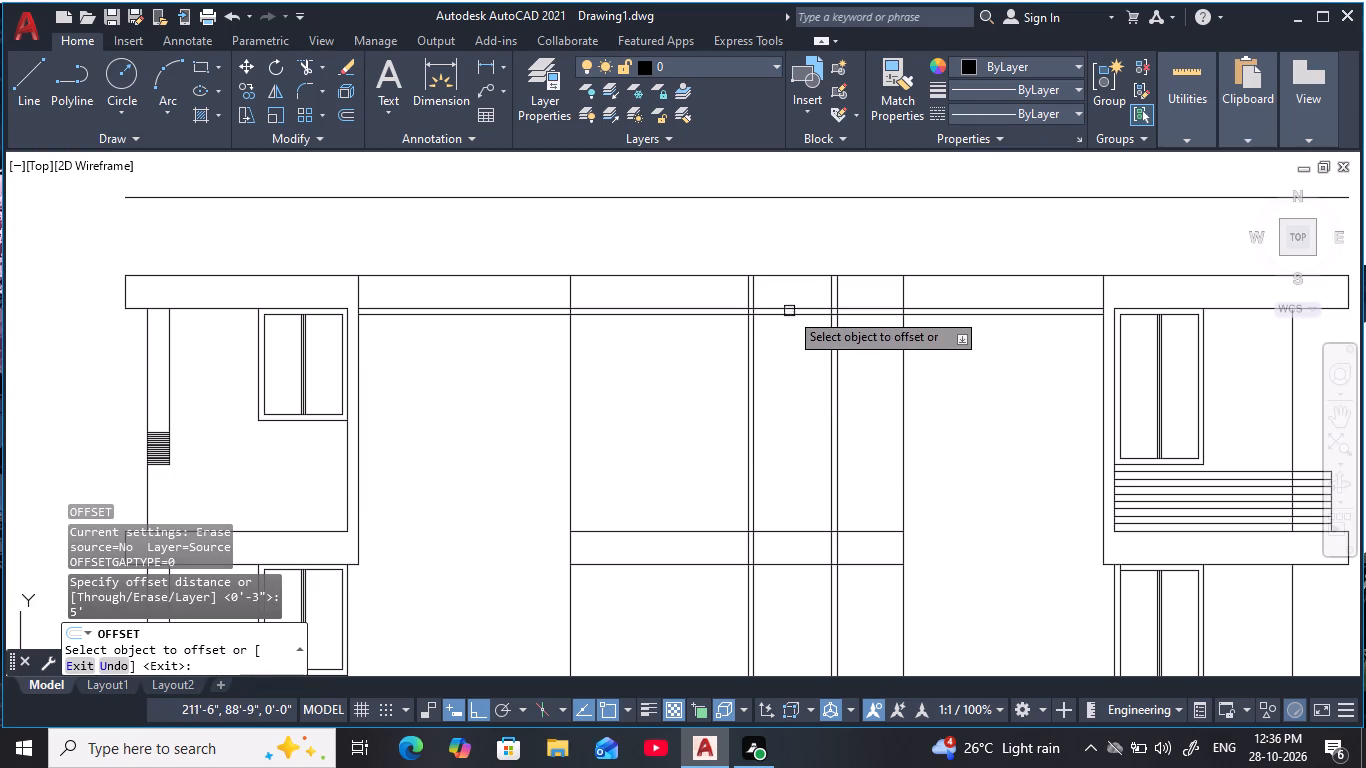
{"action": "left_click", "coordinate": [790, 306]}
{"action": "left_click", "coordinate": [797, 474]}
{"action": "key", "text": "Escape"}
{"action": "key", "text": "Escape"}
{"action": "key", "text": "Escape"}
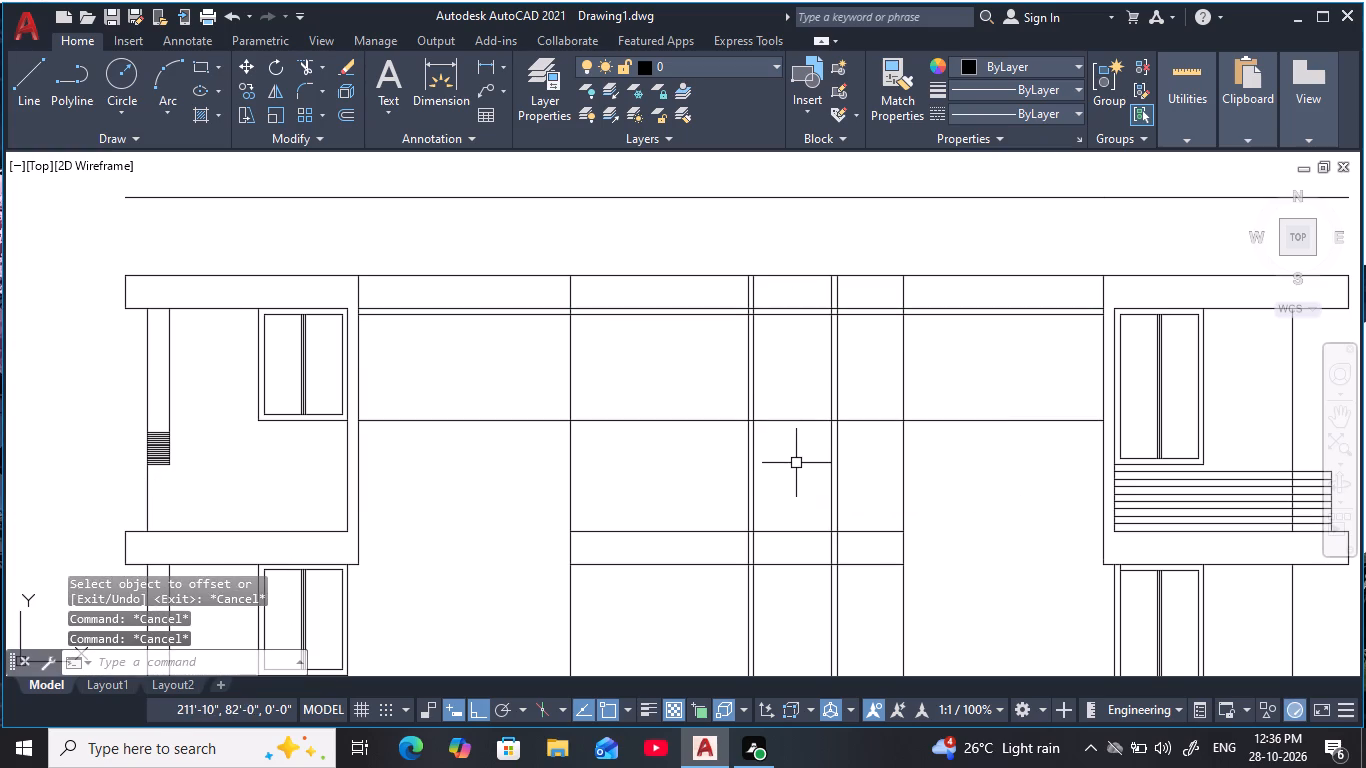
{"action": "key", "text": "Escape"}
{"action": "key", "text": "Escape"}
{"action": "key", "text": "Escape"}
{"action": "key", "text": "Escape"}
Offset the new 5' line upward by 3" to form the window's bottom frame.
{"action": "key", "text": "o"}
{"action": "key", "text": "space"}
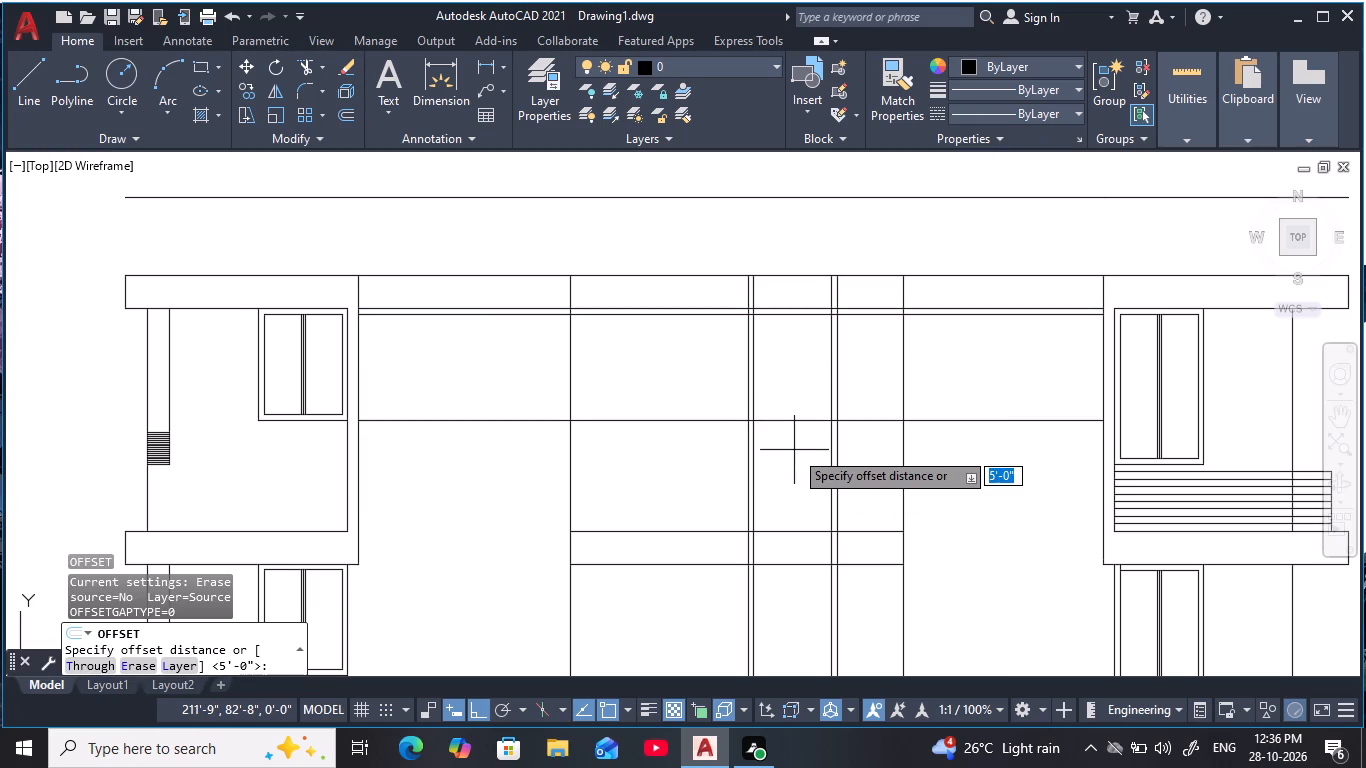
{"action": "type", "text": "3"}
{"action": "key", "text": "space"}
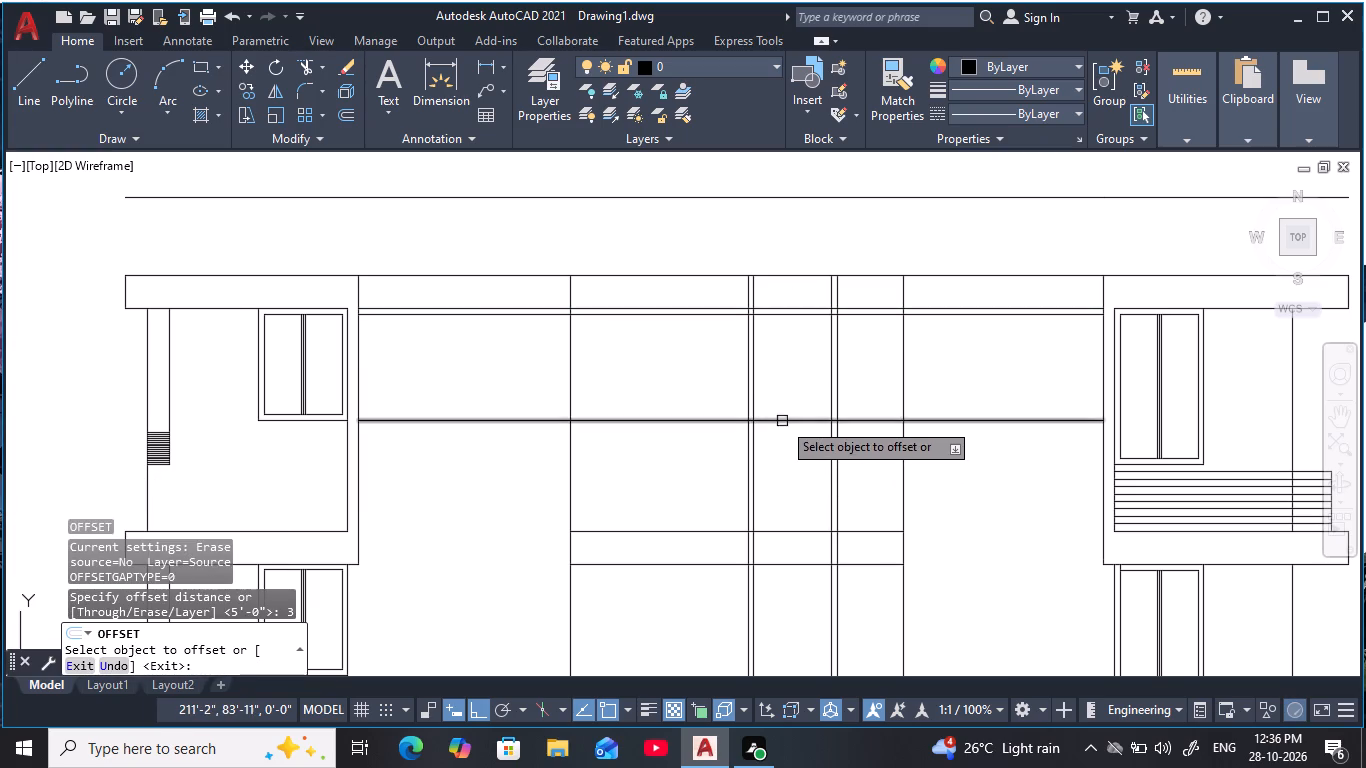
{"action": "left_click", "coordinate": [782, 421]}
{"action": "left_click", "coordinate": [788, 381]}
{"action": "key", "text": "Escape"}
{"action": "key", "text": "Escape"}
{"action": "key", "text": "Escape"}
{"action": "key", "text": "Escape"}
{"action": "key", "text": "Escape"}
Trim the horizontal head and sill lines outside the middle-column window and across the bay left of that column.
{"action": "type", "text": "tr"}
{"action": "key", "text": "space"}
{"action": "left_click_drag", "start_coordinate": [688, 396], "coordinate": [694, 464]}
{"action": "left_click_drag", "start_coordinate": [870, 437], "coordinate": [863, 383]}
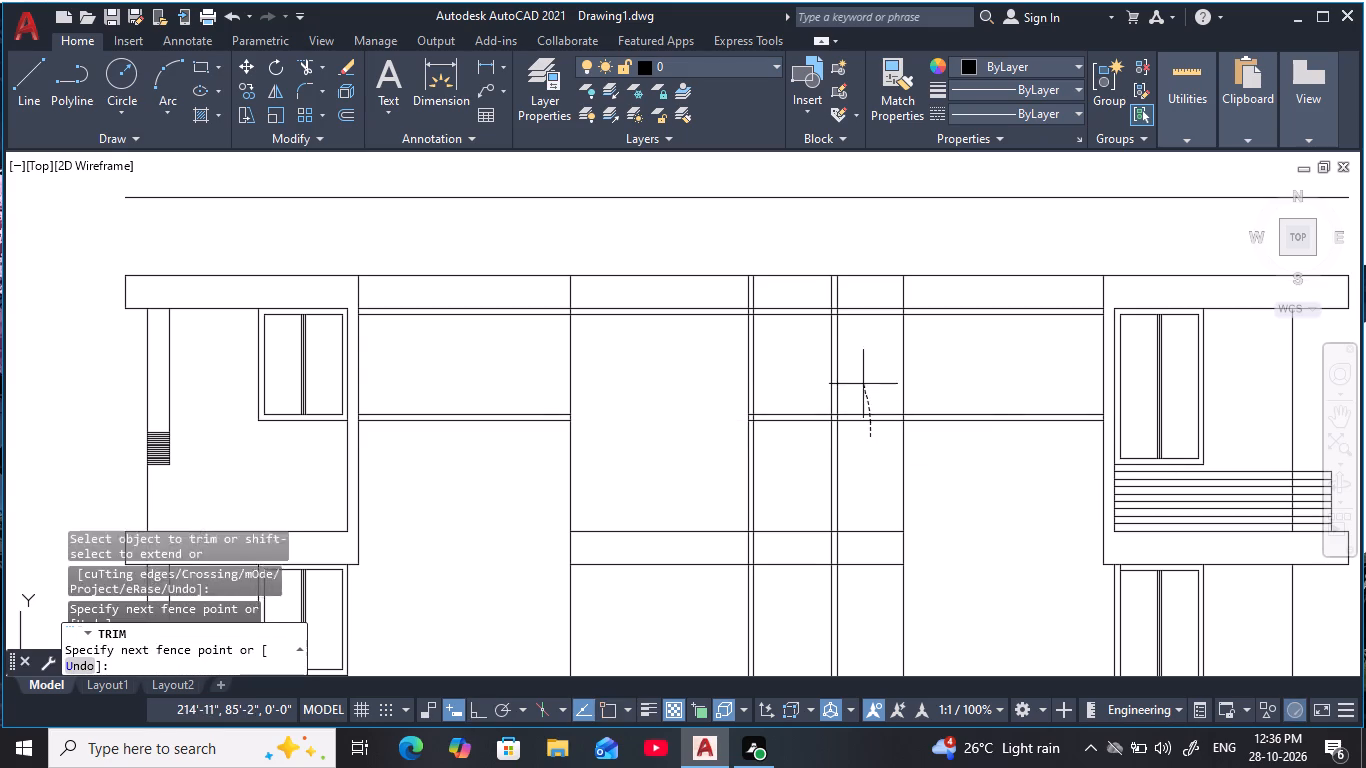
{"action": "left_click_drag", "start_coordinate": [863, 383], "coordinate": [863, 382]}
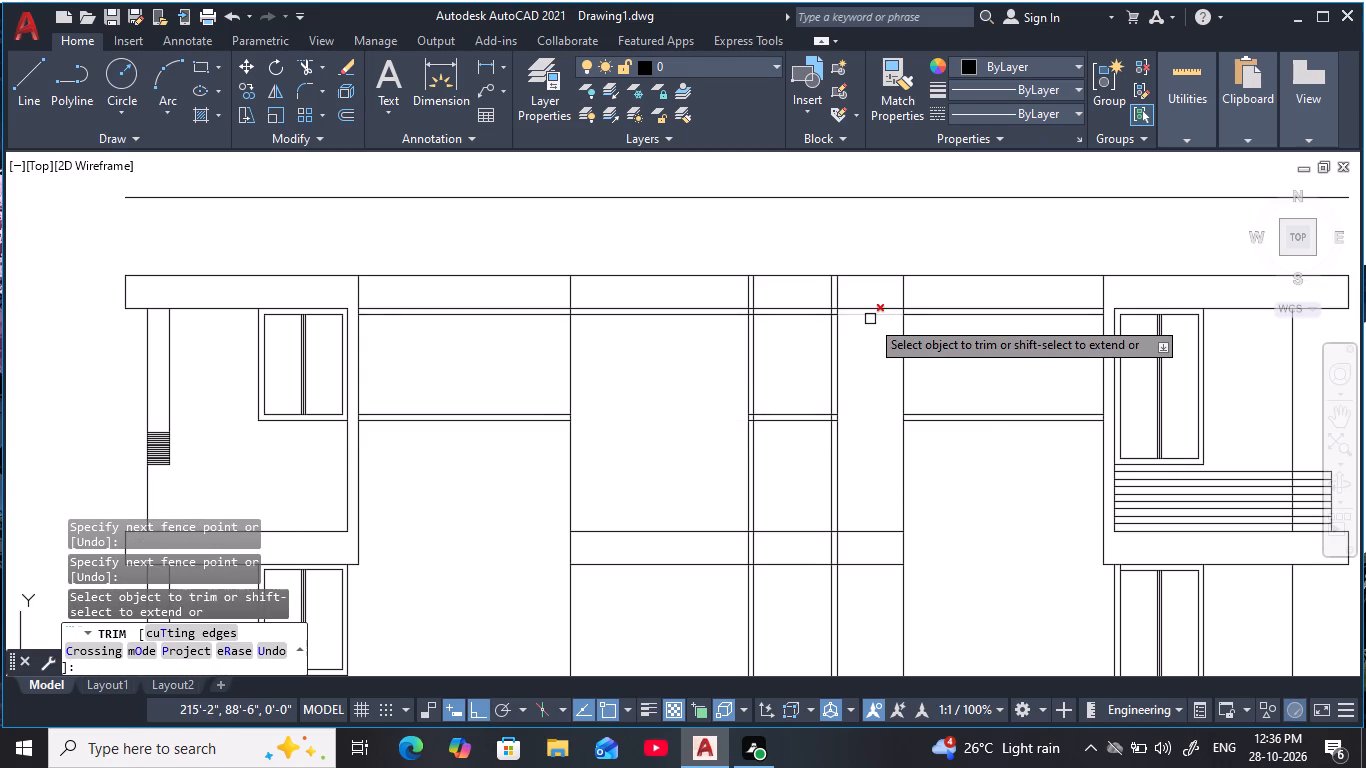
{"action": "left_click", "coordinate": [870, 318]}
{"action": "left_click", "coordinate": [721, 319]}
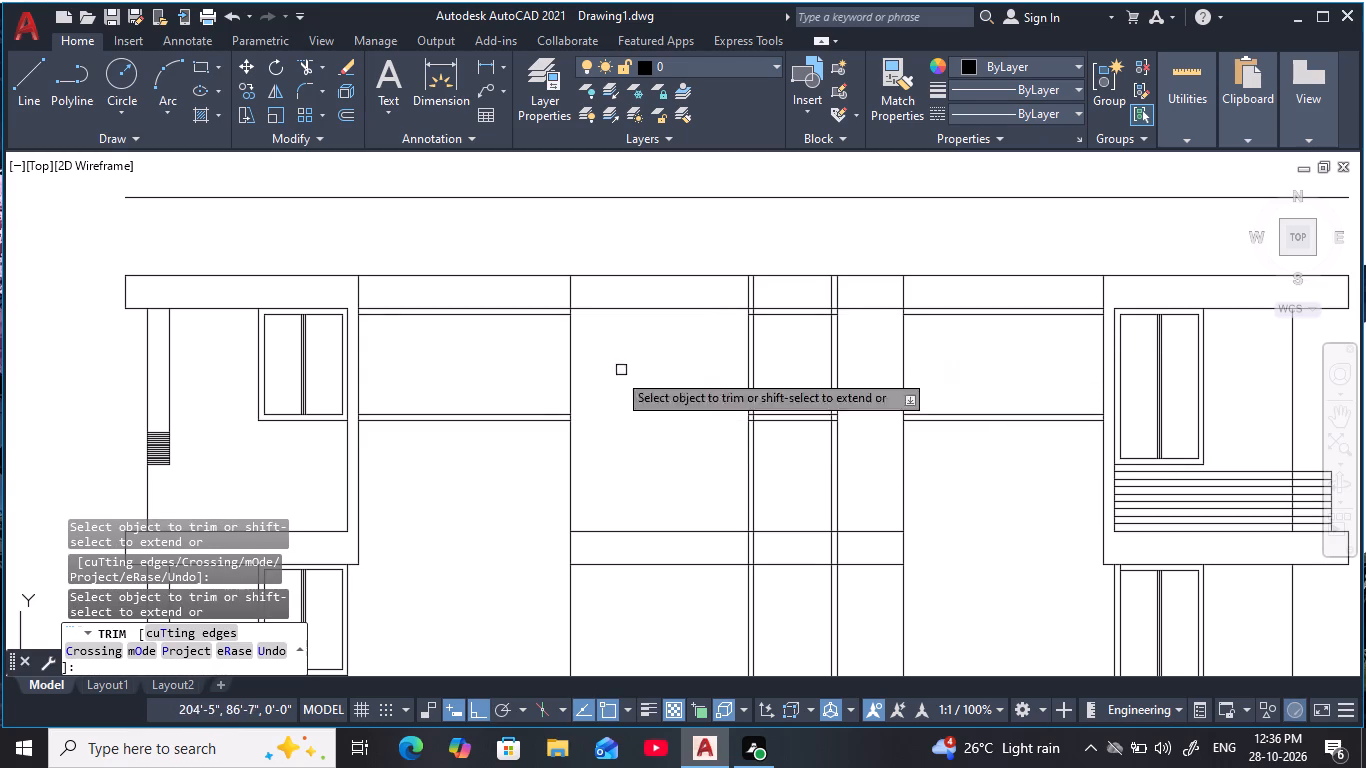
{"action": "left_click_drag", "start_coordinate": [514, 379], "coordinate": [485, 458]}
{"action": "left_click", "coordinate": [506, 316]}
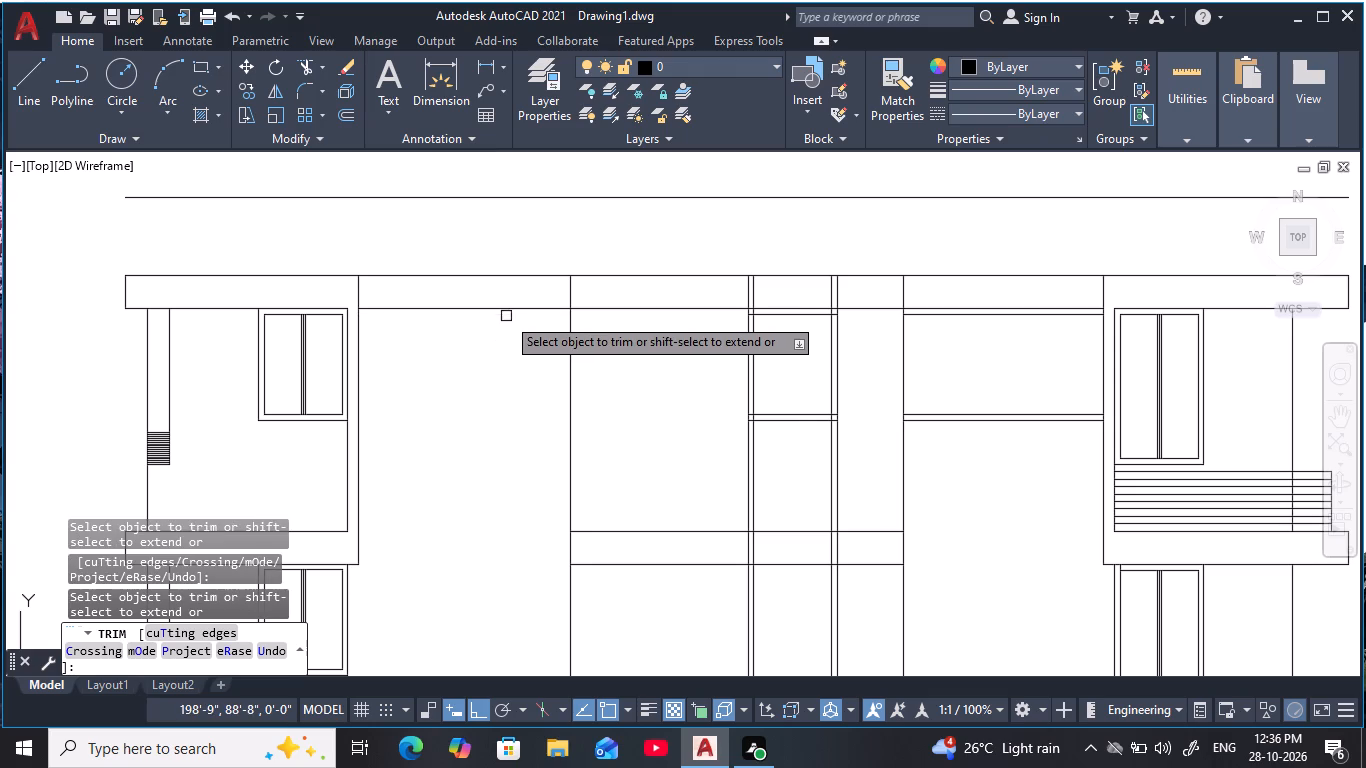
Trim the window's vertical lines below its sill on the top floor and above it within the roof slab.
{"action": "middle_click_drag", "start_coordinate": [678, 430], "coordinate": [597, 418]}
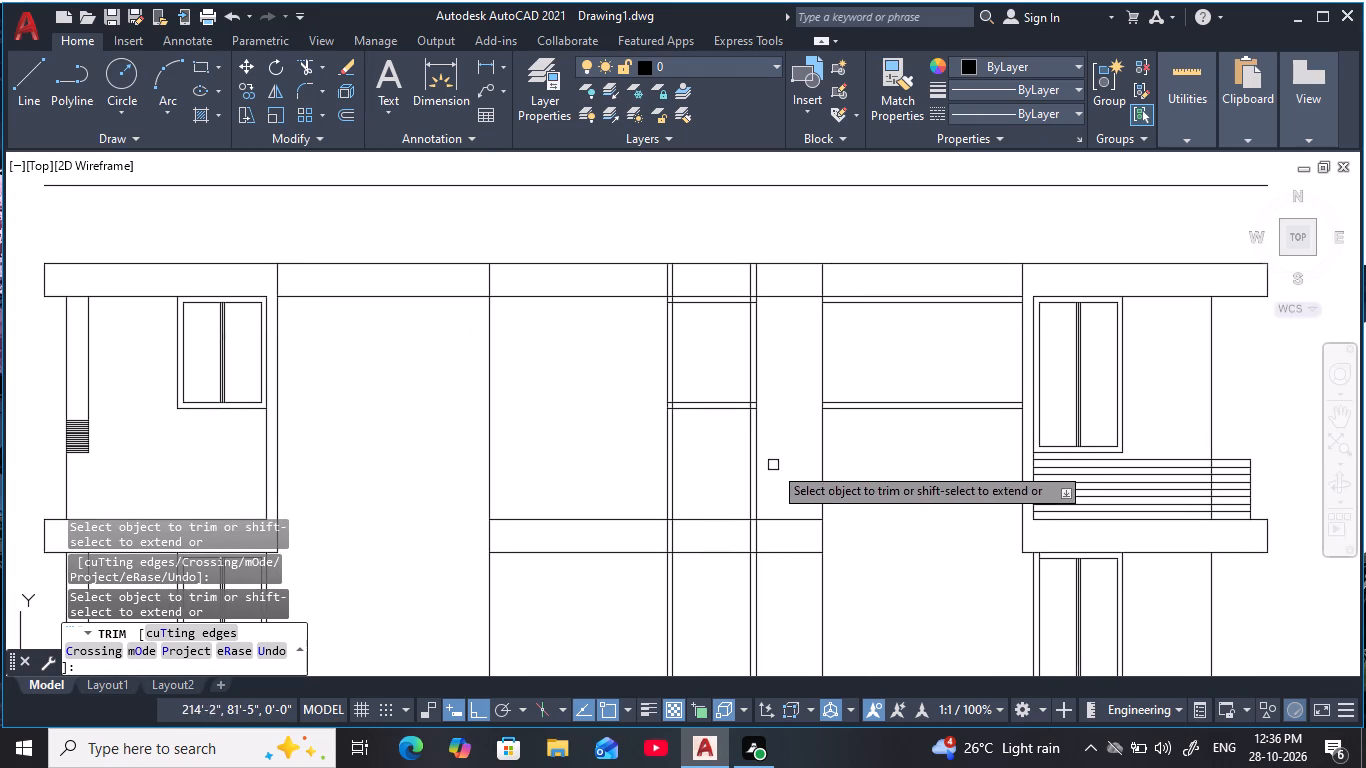
{"action": "left_click_drag", "start_coordinate": [775, 465], "coordinate": [602, 460]}
{"action": "middle_click_drag", "start_coordinate": [631, 418], "coordinate": [645, 472]}
{"action": "left_click_drag", "start_coordinate": [703, 342], "coordinate": [695, 342]}
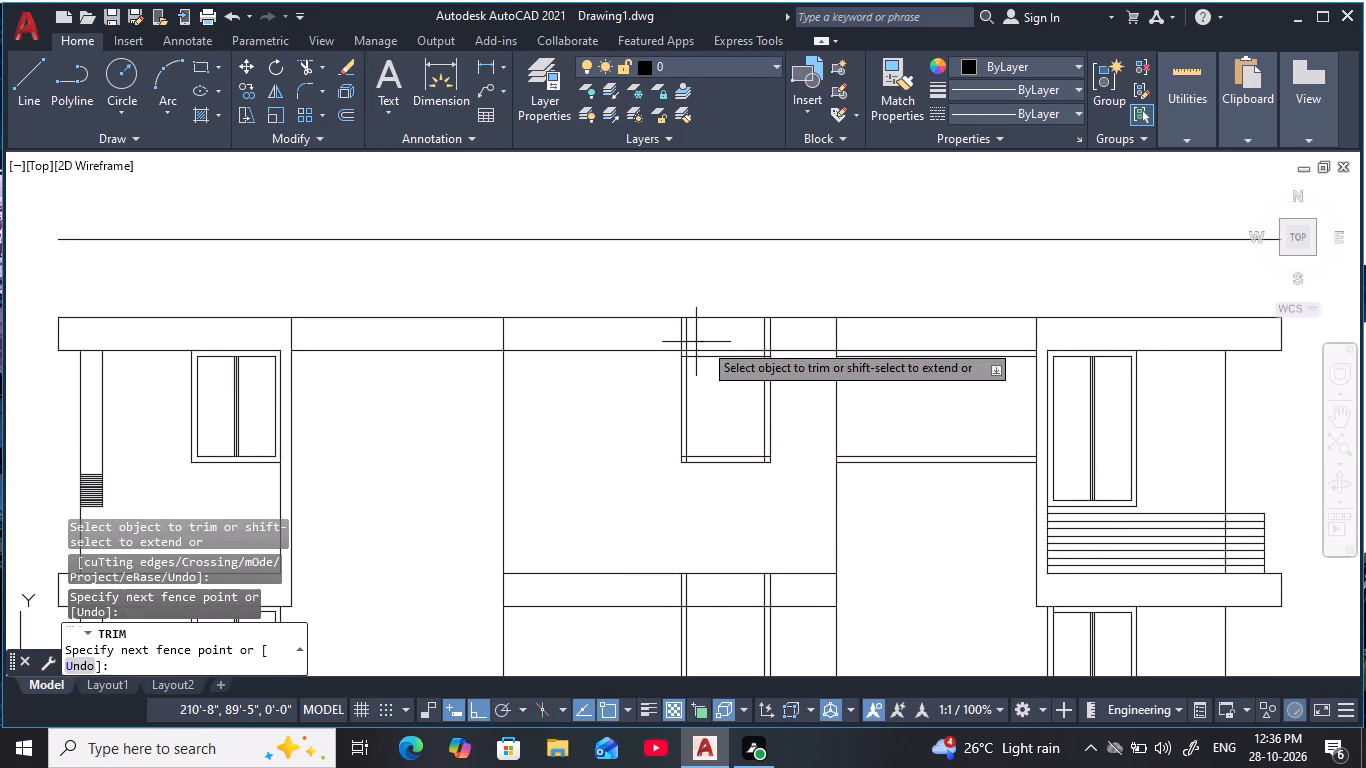
{"action": "left_click_drag", "start_coordinate": [695, 342], "coordinate": [653, 341]}
{"action": "left_click_drag", "start_coordinate": [790, 333], "coordinate": [748, 334]}
{"action": "key", "text": "Escape"}
{"action": "key", "text": "Escape"}
{"action": "key", "text": "Escape"}
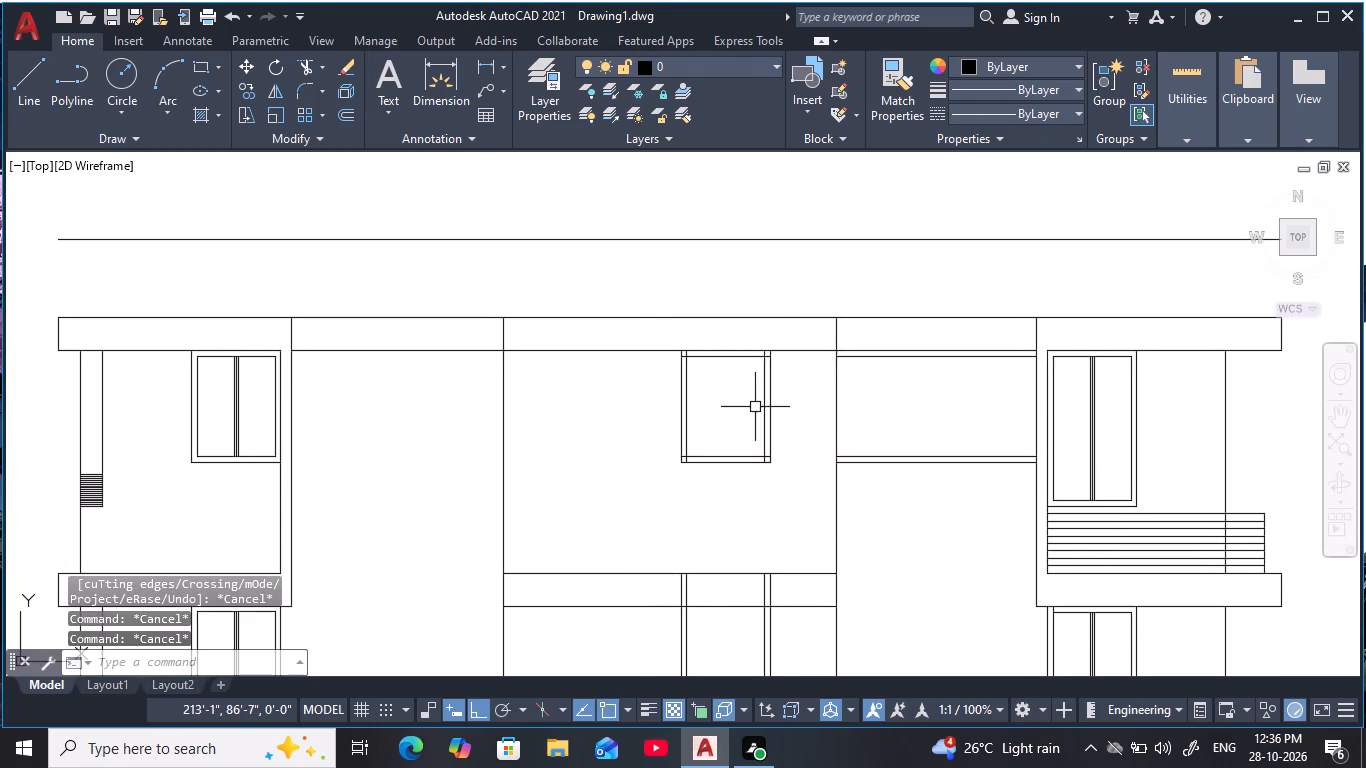
Trim the overlapping inner frame lines at the top two corners of the middle-column window.
{"action": "scroll", "coordinate": [749, 409], "scroll_direction": "up", "scroll_amount": 1}
{"action": "middle_click", "coordinate": [748, 409]}
{"action": "key", "text": "Escape"}
{"action": "key", "text": "Escape"}
{"action": "key", "text": "Escape"}
{"action": "type", "text": "tr"}
{"action": "key", "text": "space"}
{"action": "scroll", "coordinate": [669, 334], "scroll_direction": "up", "scroll_amount": 3}
{"action": "left_click_drag", "start_coordinate": [623, 292], "coordinate": [561, 320]}
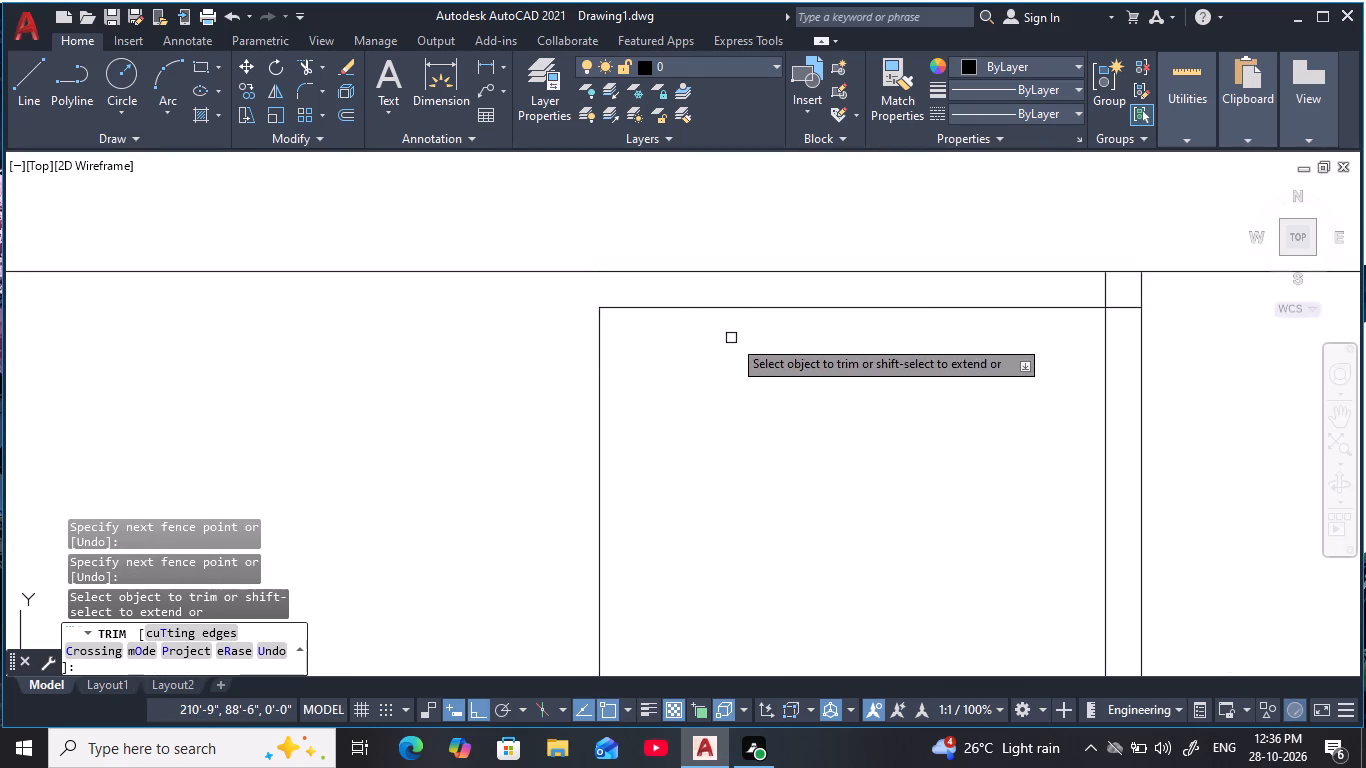
{"action": "key", "text": "ctrl+z"}
{"action": "scroll", "coordinate": [657, 328], "scroll_direction": "up", "scroll_amount": 4}
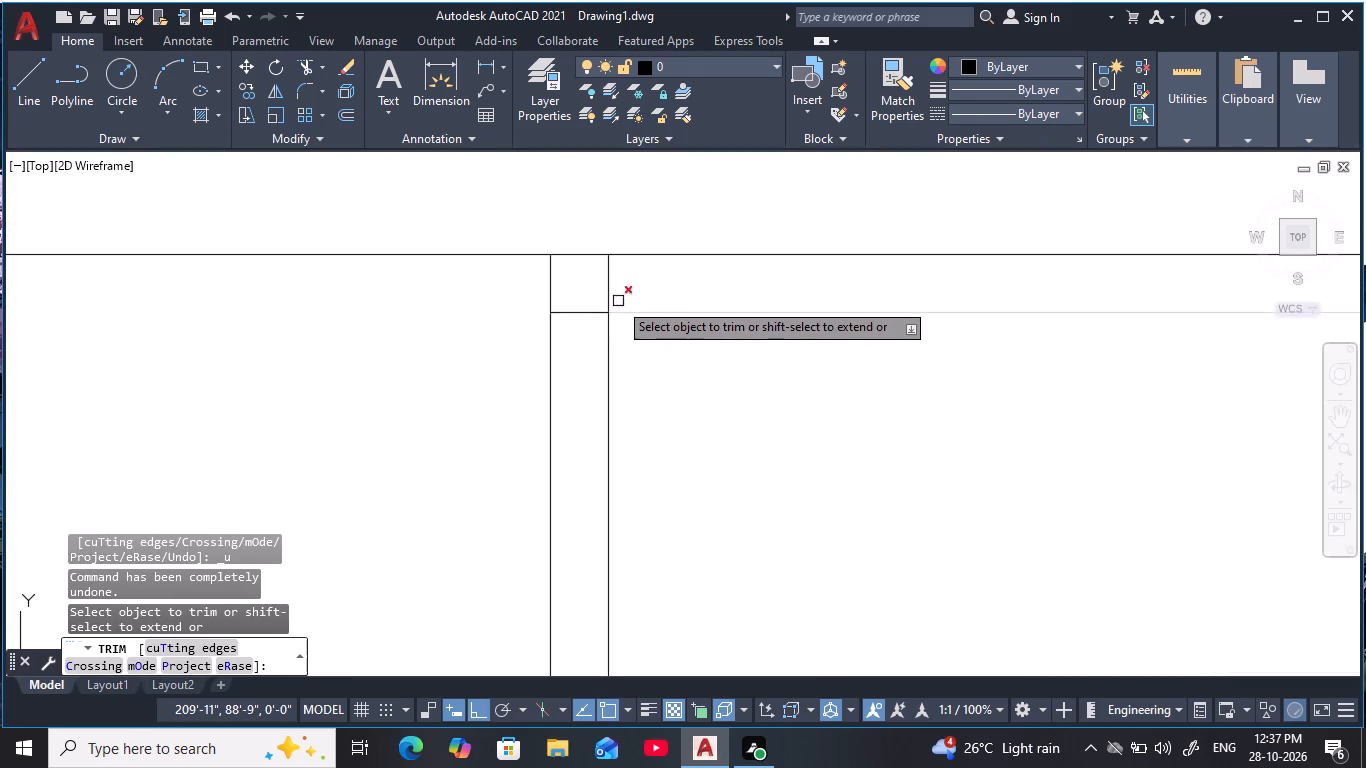
{"action": "left_click_drag", "start_coordinate": [618, 293], "coordinate": [575, 328]}
{"action": "middle_click", "coordinate": [550, 403]}
{"action": "scroll", "coordinate": [896, 449], "scroll_direction": "down", "scroll_amount": 1}
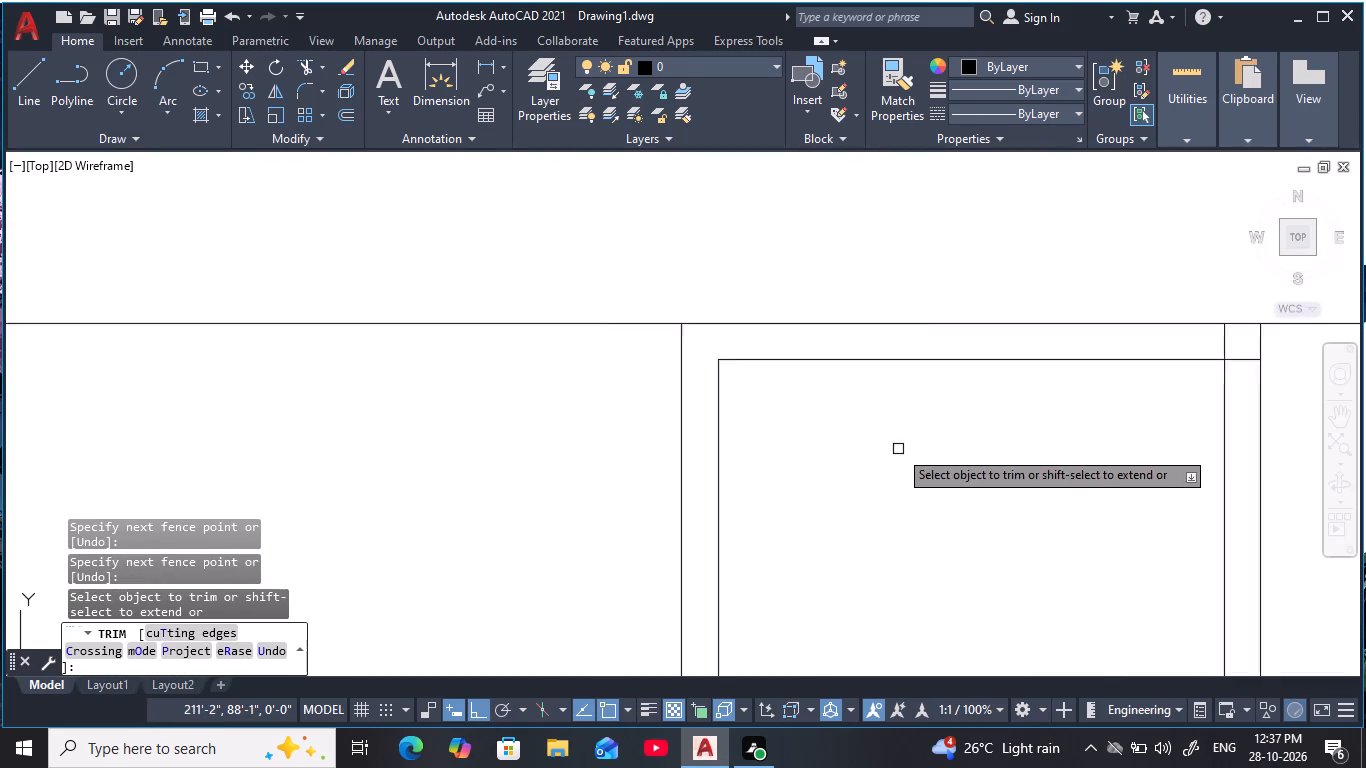
{"action": "scroll", "coordinate": [898, 449], "scroll_direction": "down", "scroll_amount": 1}
{"action": "middle_click_drag", "start_coordinate": [885, 447], "coordinate": [668, 443]}
{"action": "scroll", "coordinate": [886, 390], "scroll_direction": "up", "scroll_amount": 3}
{"action": "left_click_drag", "start_coordinate": [865, 355], "coordinate": [908, 423]}
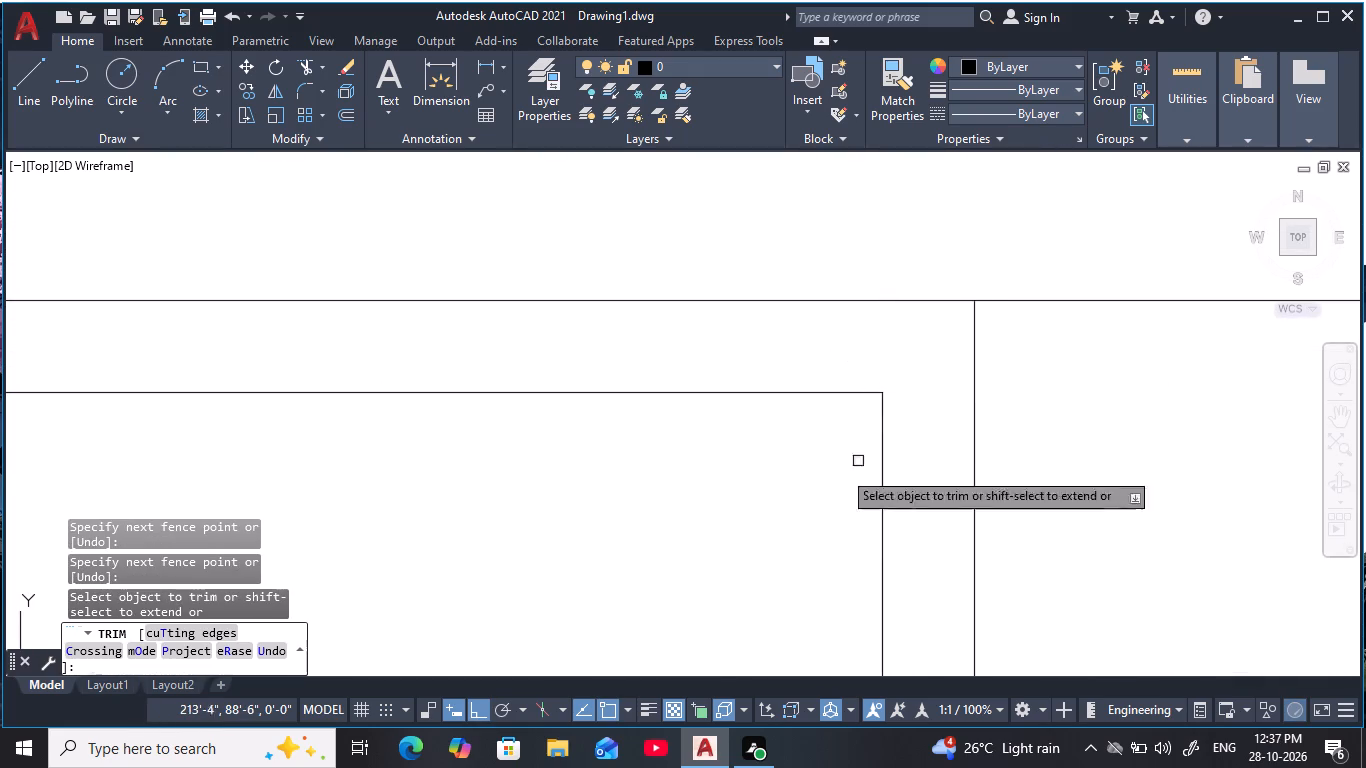
Trim the overlapping inner frame lines at the bottom two corners of the middle-column window.
{"action": "scroll", "coordinate": [804, 503], "scroll_direction": "down", "scroll_amount": 2}
{"action": "middle_click_drag", "start_coordinate": [808, 505], "coordinate": [850, 311]}
{"action": "scroll", "coordinate": [817, 488], "scroll_direction": "down", "scroll_amount": 2}
{"action": "middle_click_drag", "start_coordinate": [819, 485], "coordinate": [812, 439]}
{"action": "middle_click_drag", "start_coordinate": [831, 605], "coordinate": [837, 580]}
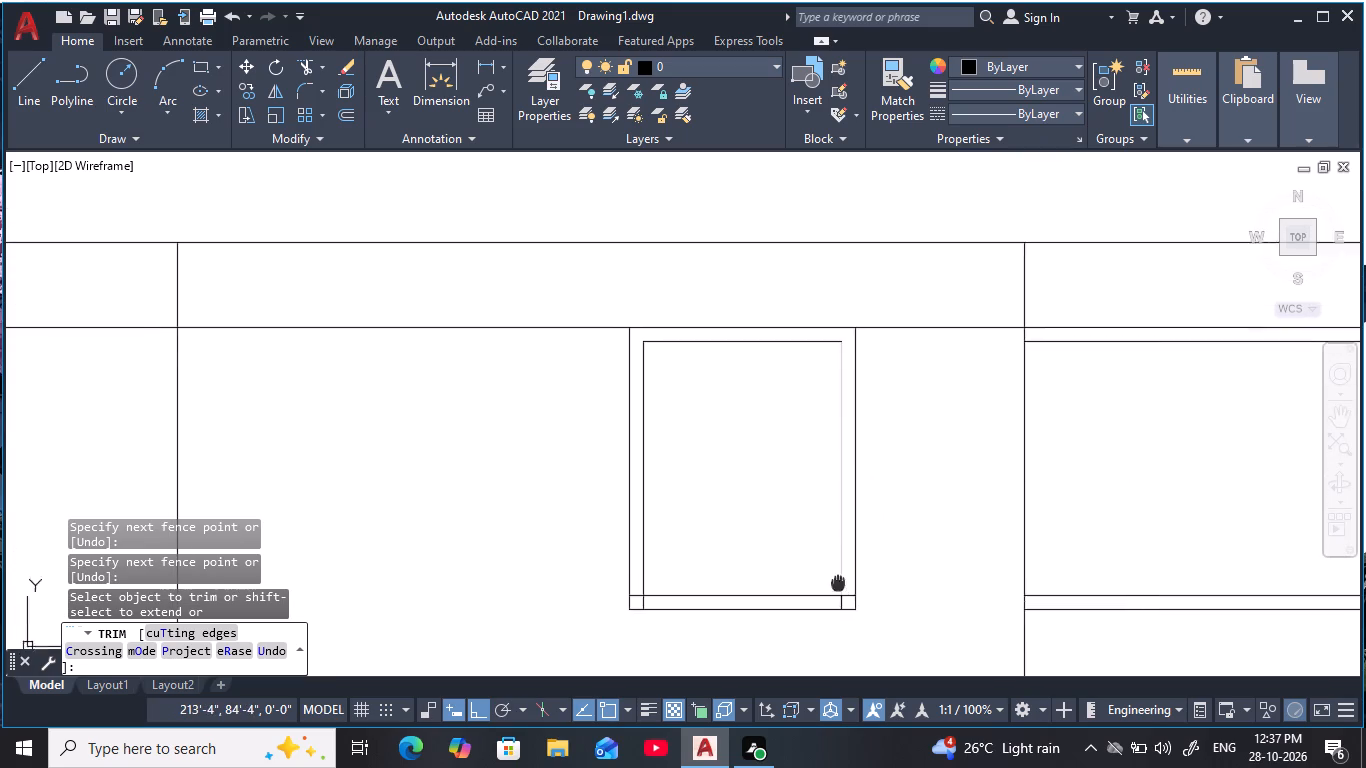
{"action": "middle_click_drag", "start_coordinate": [837, 580], "coordinate": [830, 524]}
{"action": "scroll", "coordinate": [842, 540], "scroll_direction": "up", "scroll_amount": 5}
{"action": "left_click_drag", "start_coordinate": [833, 461], "coordinate": [698, 545]}
{"action": "scroll", "coordinate": [625, 570], "scroll_direction": "down", "scroll_amount": 2}
{"action": "middle_click_drag", "start_coordinate": [683, 559], "coordinate": [786, 556]}
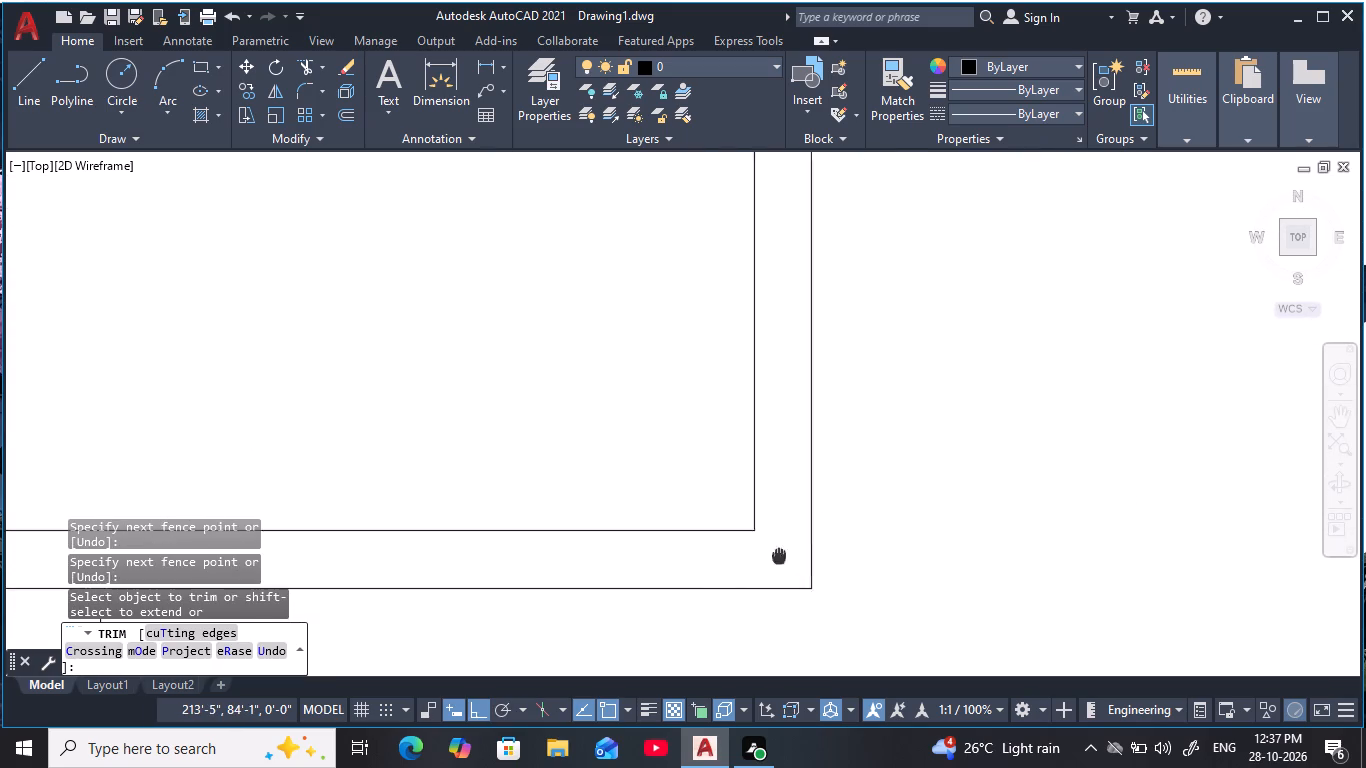
{"action": "middle_click_drag", "start_coordinate": [786, 556], "coordinate": [1038, 536]}
{"action": "middle_click_drag", "start_coordinate": [386, 500], "coordinate": [738, 464]}
{"action": "scroll", "coordinate": [555, 494], "scroll_direction": "up", "scroll_amount": 2}
{"action": "left_click_drag", "start_coordinate": [563, 415], "coordinate": [612, 505]}
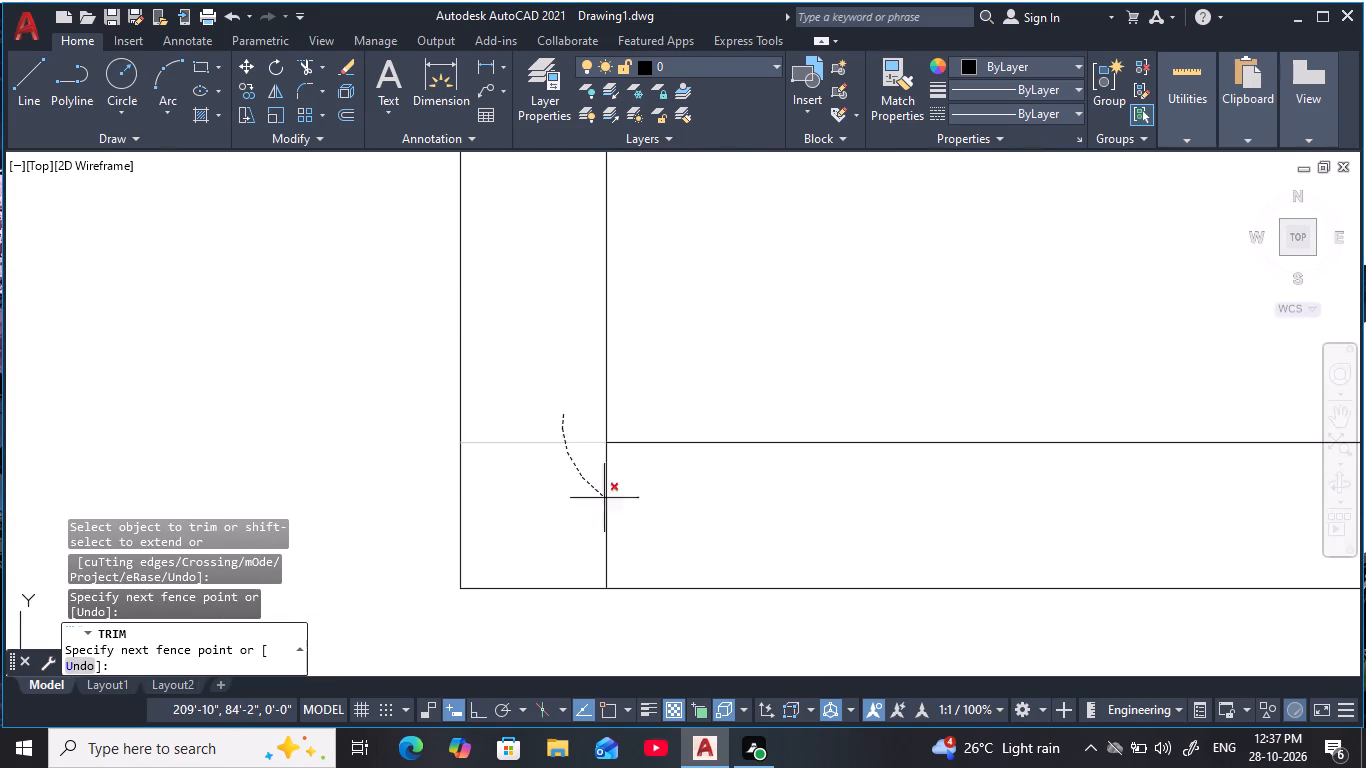
{"action": "left_click_drag", "start_coordinate": [612, 505], "coordinate": [658, 520]}
{"action": "scroll", "coordinate": [752, 527], "scroll_direction": "down", "scroll_amount": 2}
{"action": "middle_click_drag", "start_coordinate": [710, 528], "coordinate": [529, 563]}
{"action": "scroll", "coordinate": [837, 482], "scroll_direction": "down", "scroll_amount": 3}
{"action": "middle_click_drag", "start_coordinate": [744, 519], "coordinate": [690, 576]}
{"action": "key", "text": "Escape"}
{"action": "key", "text": "Escape"}
{"action": "key", "text": "Escape"}
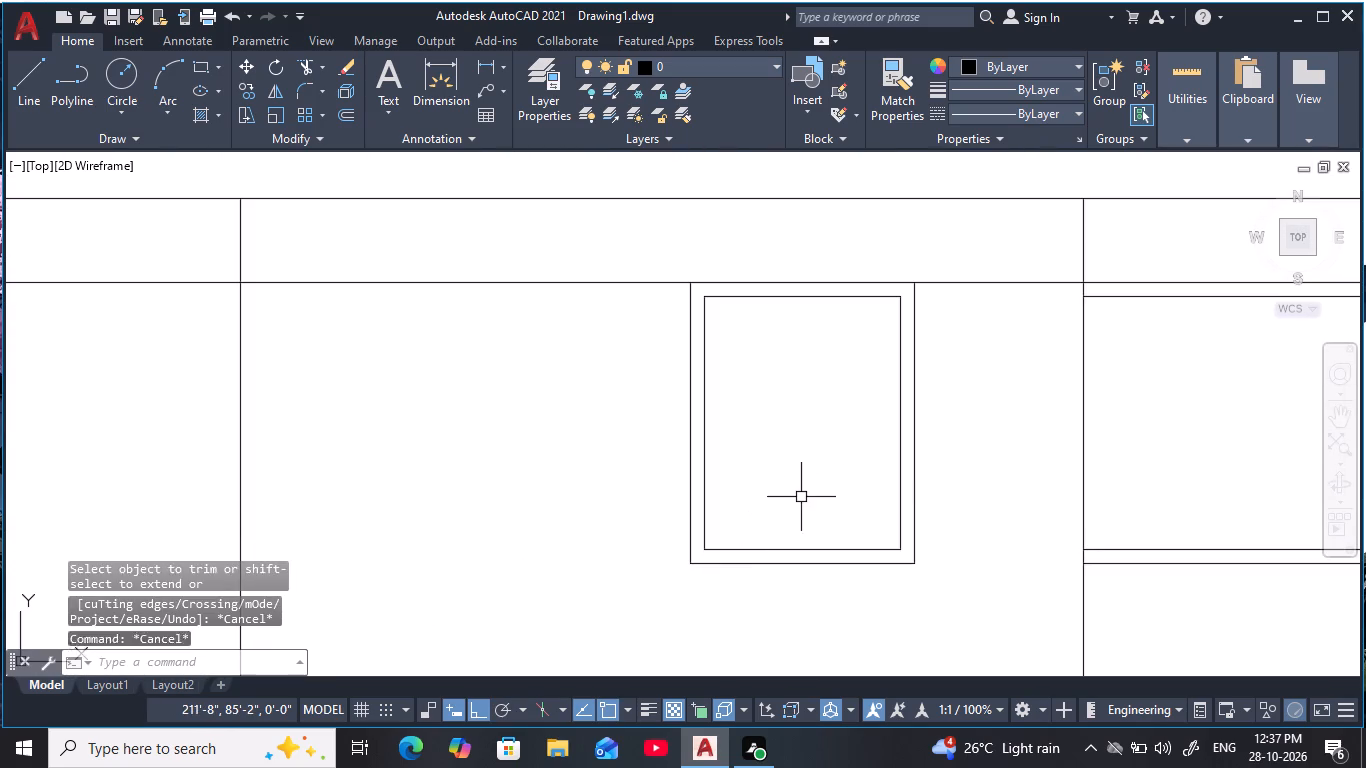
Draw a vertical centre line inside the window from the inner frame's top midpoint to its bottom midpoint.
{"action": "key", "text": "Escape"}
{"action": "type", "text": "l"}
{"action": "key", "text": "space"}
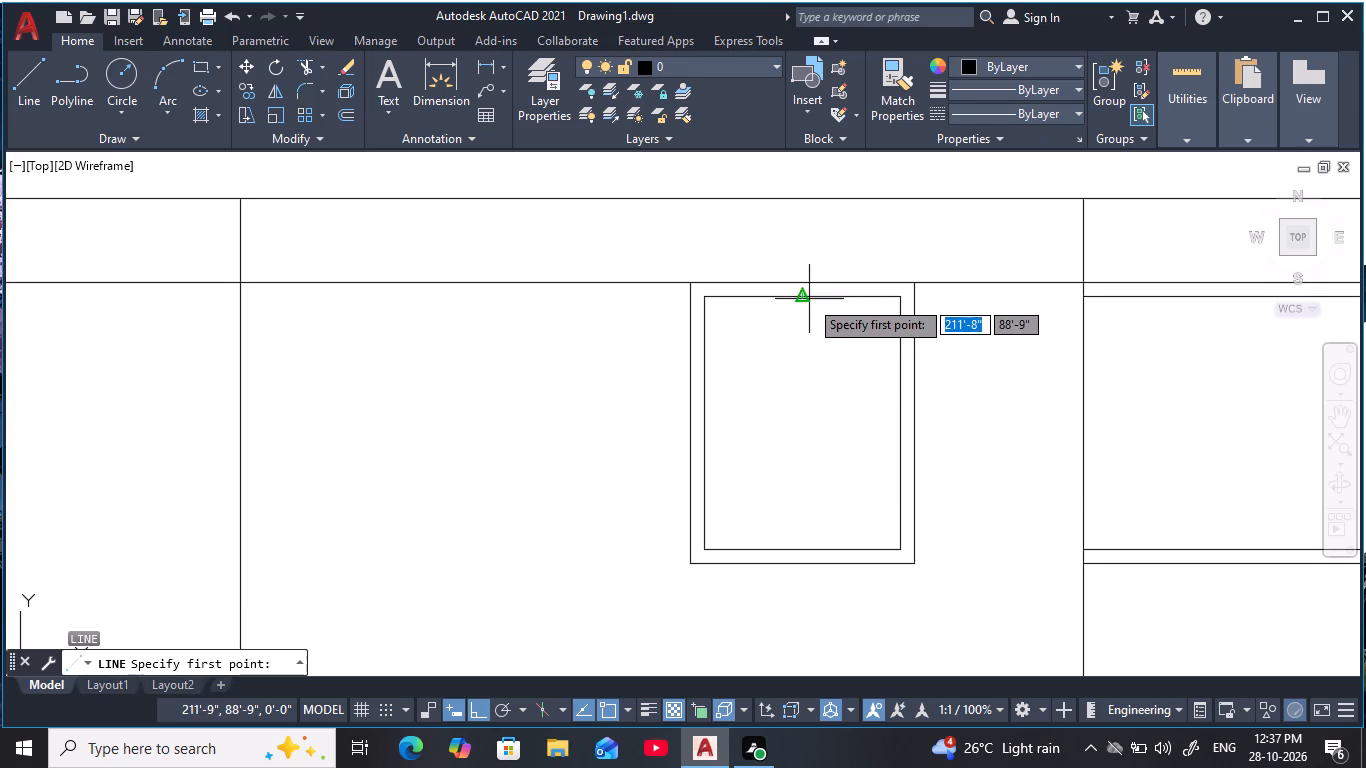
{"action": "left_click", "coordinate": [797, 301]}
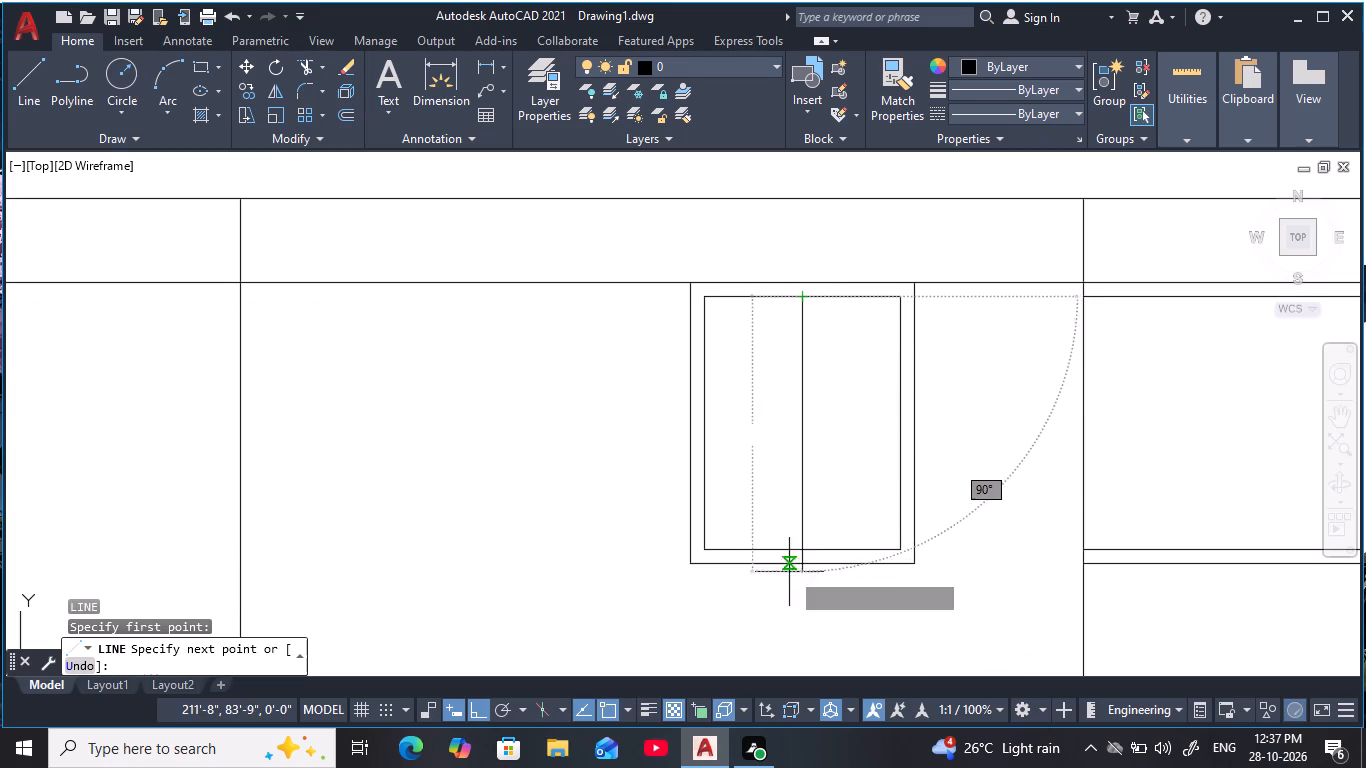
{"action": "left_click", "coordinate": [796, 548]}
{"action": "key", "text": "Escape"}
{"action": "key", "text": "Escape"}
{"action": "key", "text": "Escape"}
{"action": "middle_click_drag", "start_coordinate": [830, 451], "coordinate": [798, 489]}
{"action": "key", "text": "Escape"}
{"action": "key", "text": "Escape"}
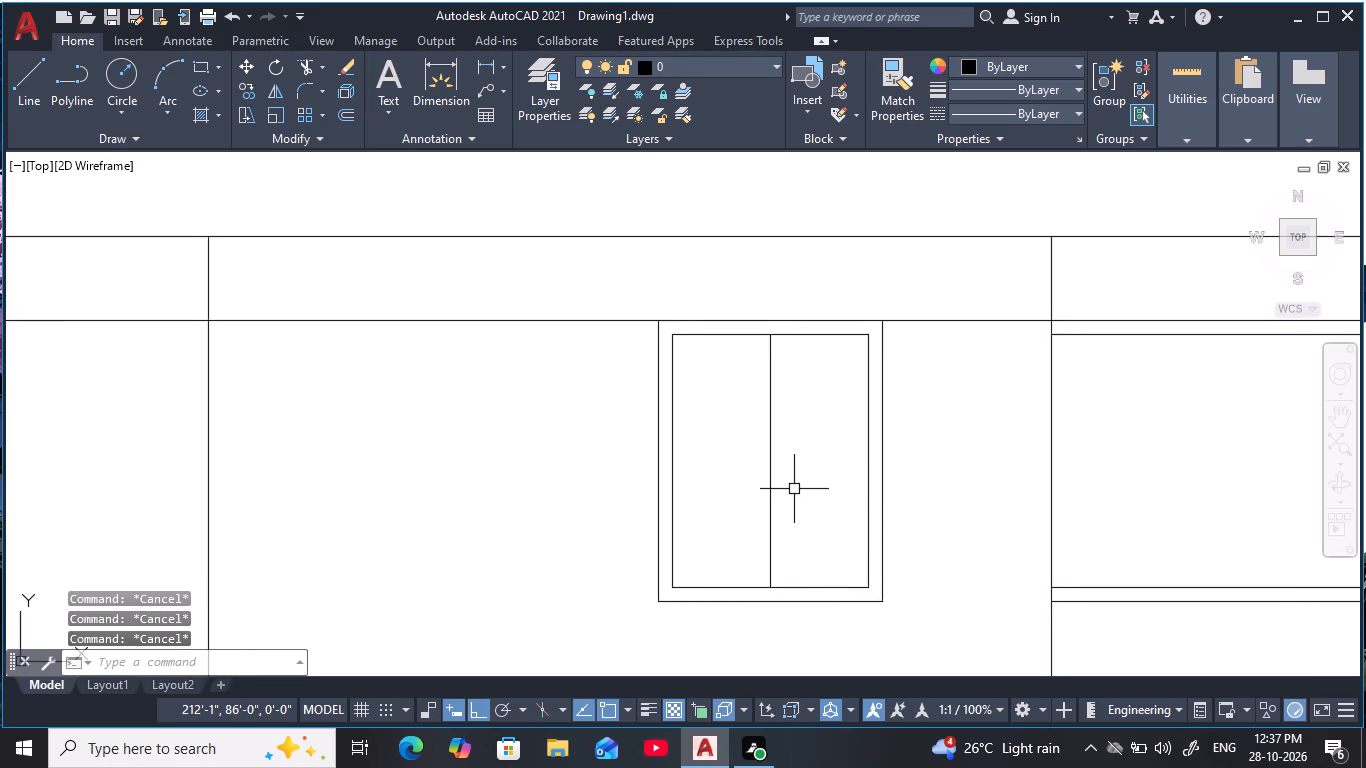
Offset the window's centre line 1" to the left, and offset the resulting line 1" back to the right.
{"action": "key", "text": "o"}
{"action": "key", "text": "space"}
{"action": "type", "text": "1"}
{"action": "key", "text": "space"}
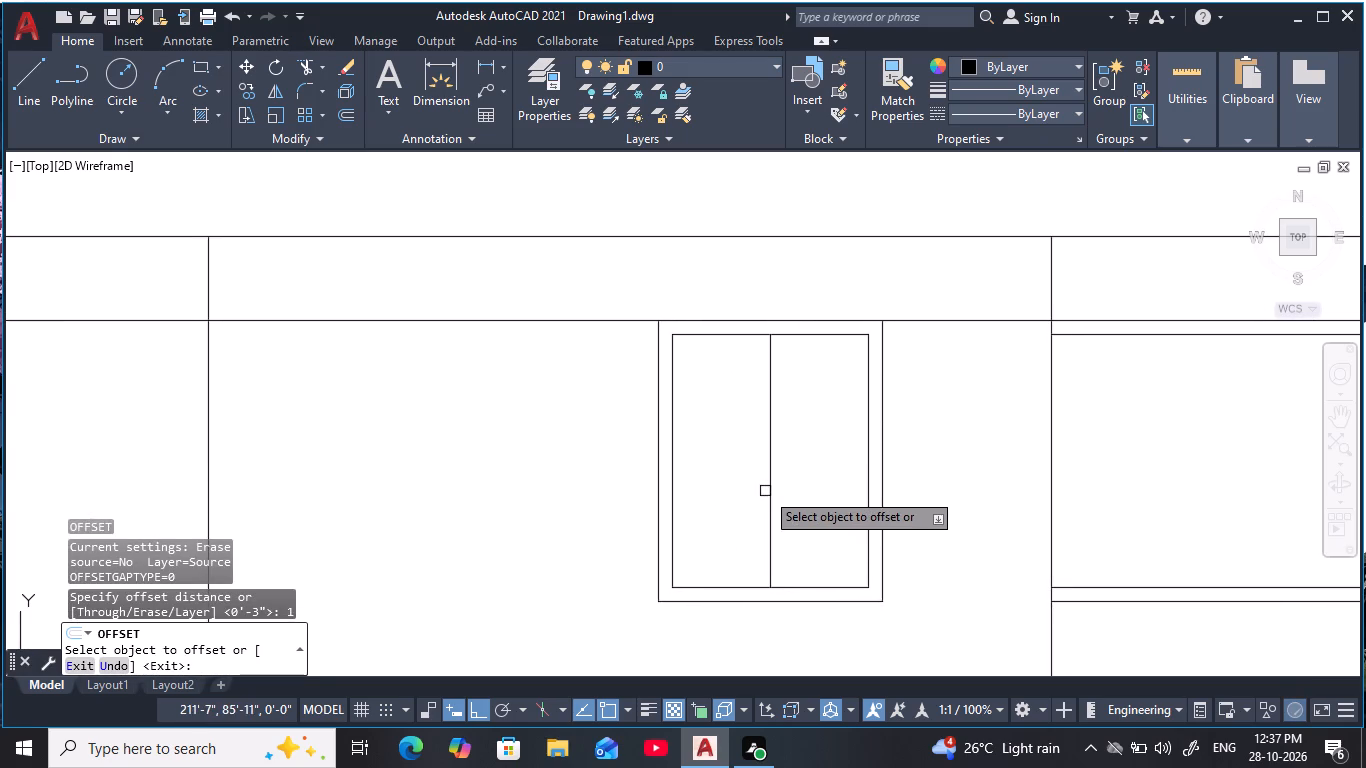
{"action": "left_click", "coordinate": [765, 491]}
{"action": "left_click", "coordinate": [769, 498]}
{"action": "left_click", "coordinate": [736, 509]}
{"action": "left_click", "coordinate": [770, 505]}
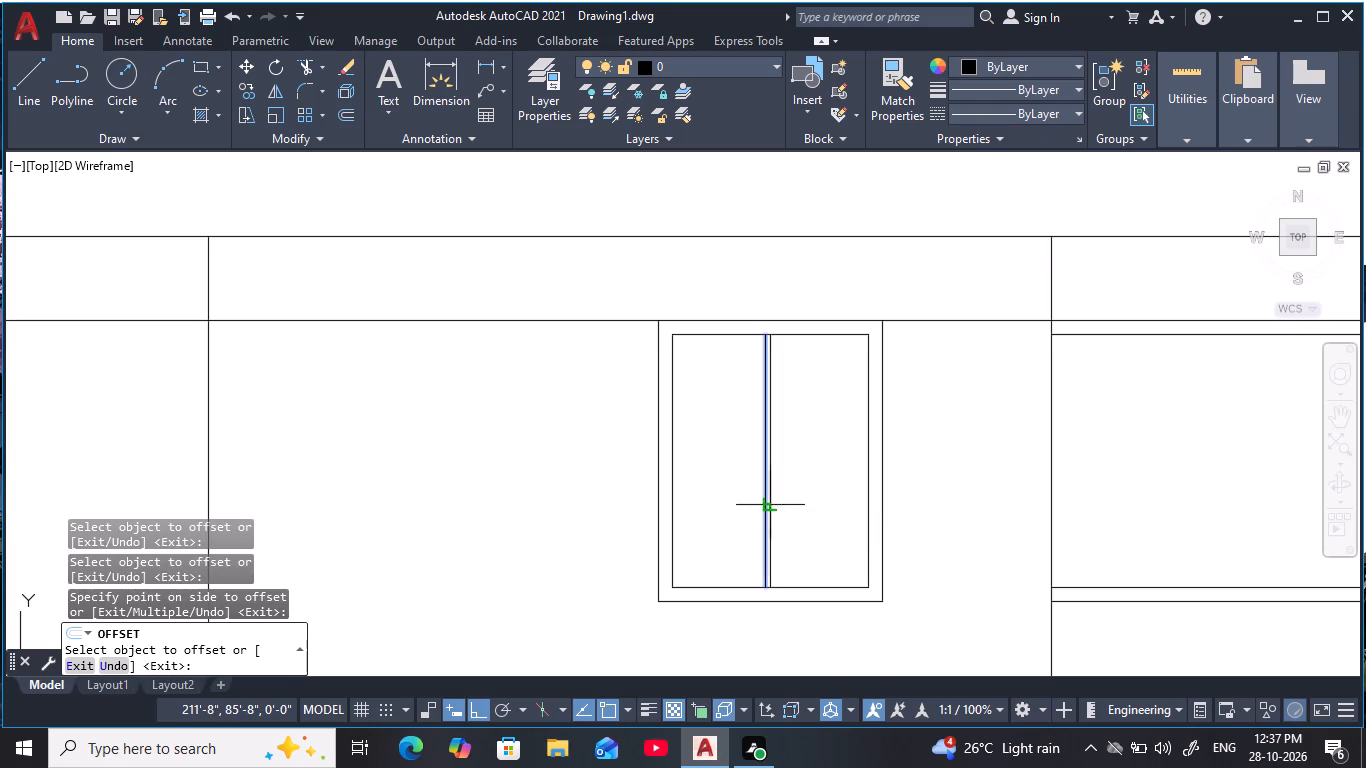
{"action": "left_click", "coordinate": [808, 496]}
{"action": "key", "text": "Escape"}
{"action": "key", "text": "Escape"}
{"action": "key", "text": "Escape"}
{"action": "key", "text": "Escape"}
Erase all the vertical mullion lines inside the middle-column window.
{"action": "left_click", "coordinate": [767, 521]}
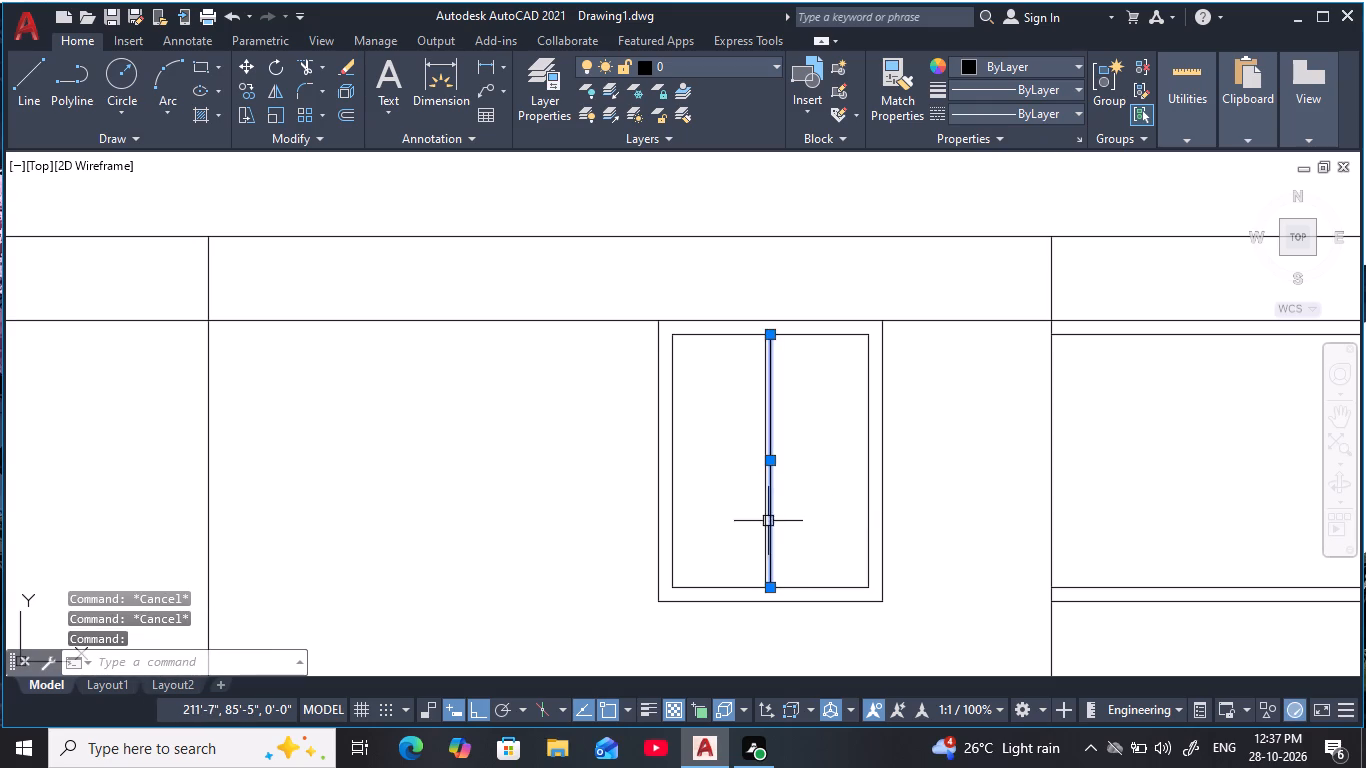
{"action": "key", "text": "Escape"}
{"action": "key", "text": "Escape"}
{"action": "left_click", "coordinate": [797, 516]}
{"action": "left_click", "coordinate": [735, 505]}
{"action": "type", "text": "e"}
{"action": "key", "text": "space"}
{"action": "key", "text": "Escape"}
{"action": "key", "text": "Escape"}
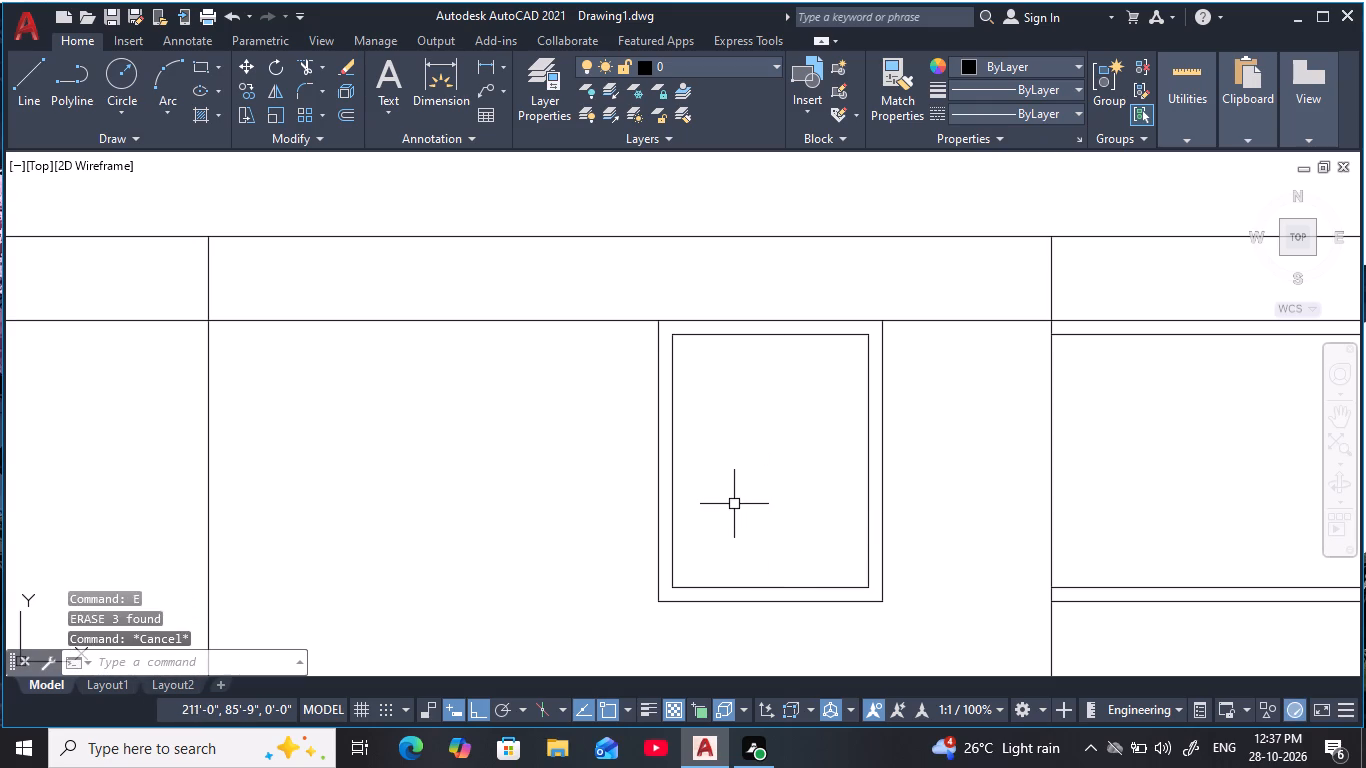
Redraw the window's vertical centre line between the top and bottom midpoints of its inner frame.
{"action": "key", "text": "Escape"}
{"action": "type", "text": "l"}
{"action": "key", "text": "space"}
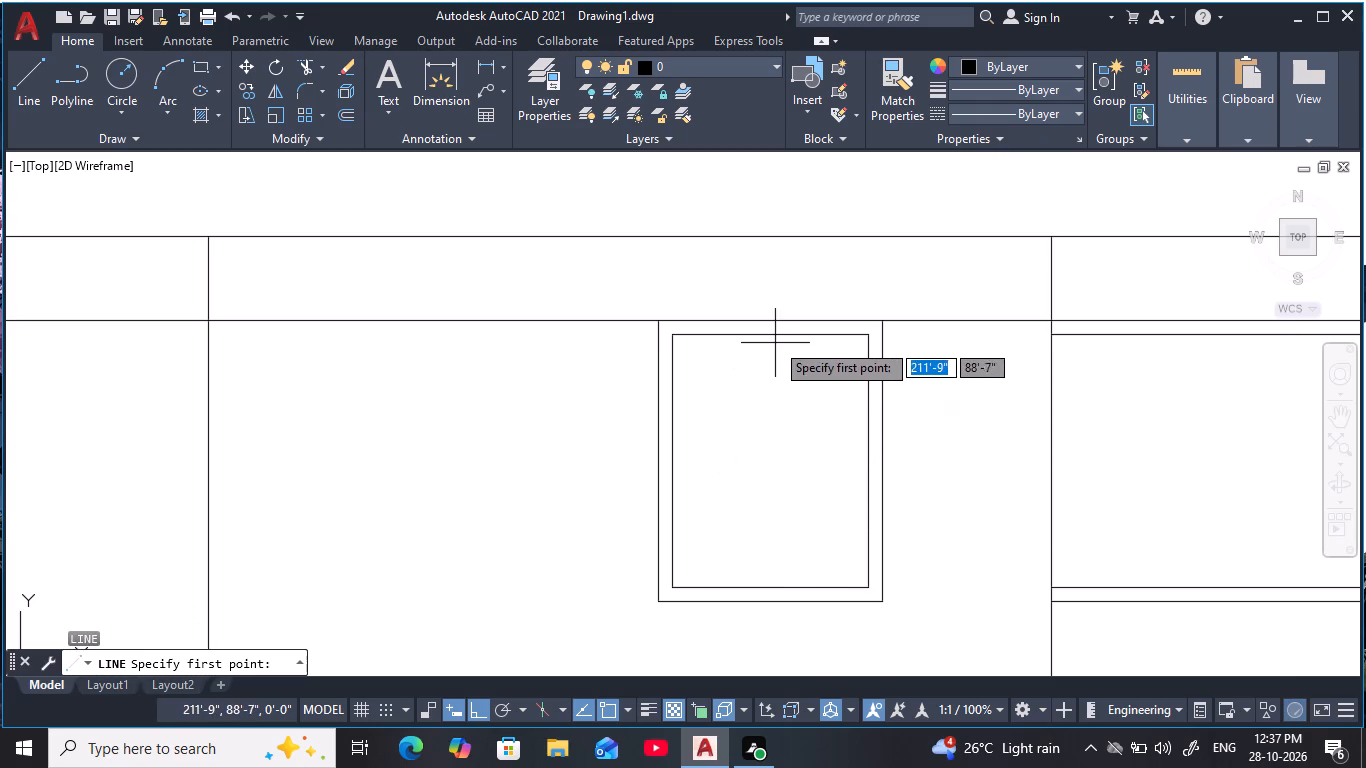
{"action": "left_click", "coordinate": [767, 337]}
{"action": "left_click", "coordinate": [775, 585]}
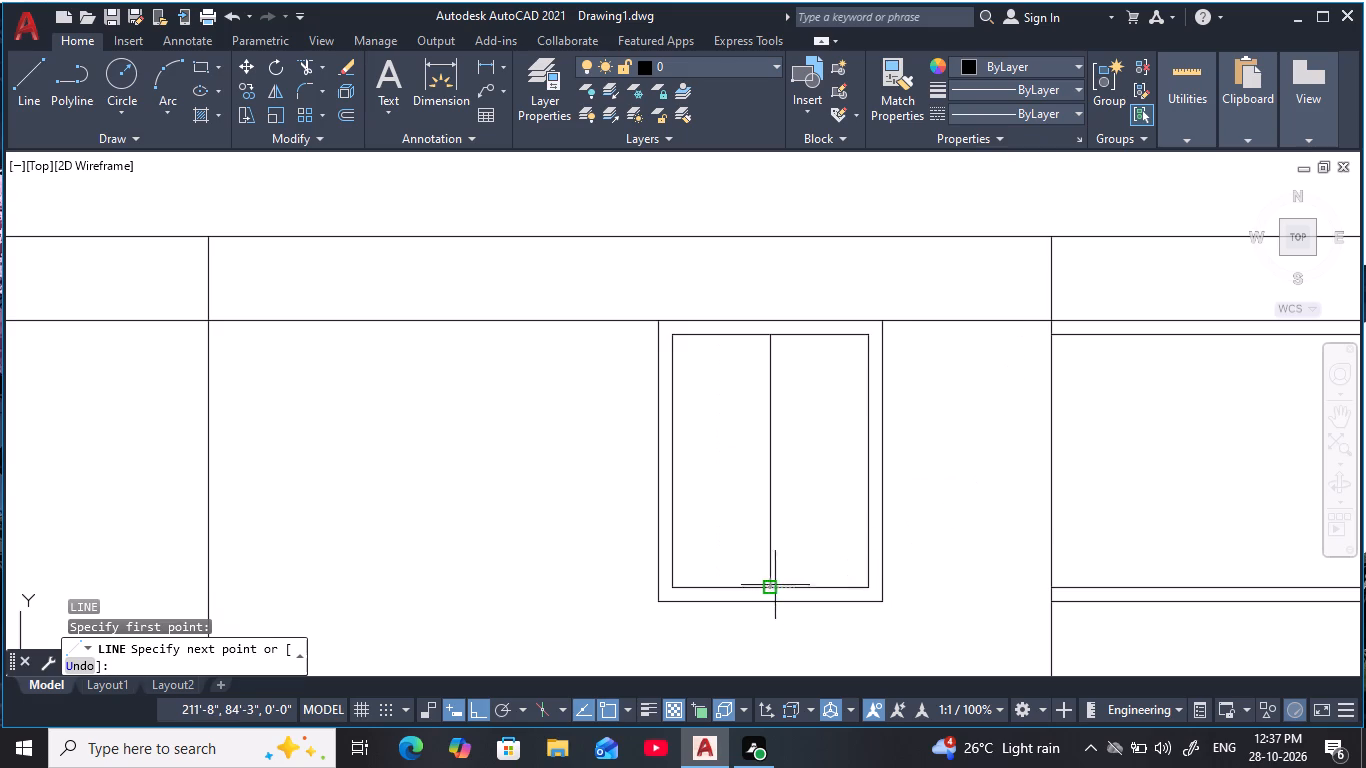
{"action": "key", "text": "Escape"}
{"action": "key", "text": "Escape"}
{"action": "key", "text": "Escape"}
{"action": "key", "text": "Escape"}
Offset the window's centre line 1" to each side to form the mullion.
{"action": "key", "text": "o"}
{"action": "key", "text": "space"}
{"action": "type", "text": "1"}
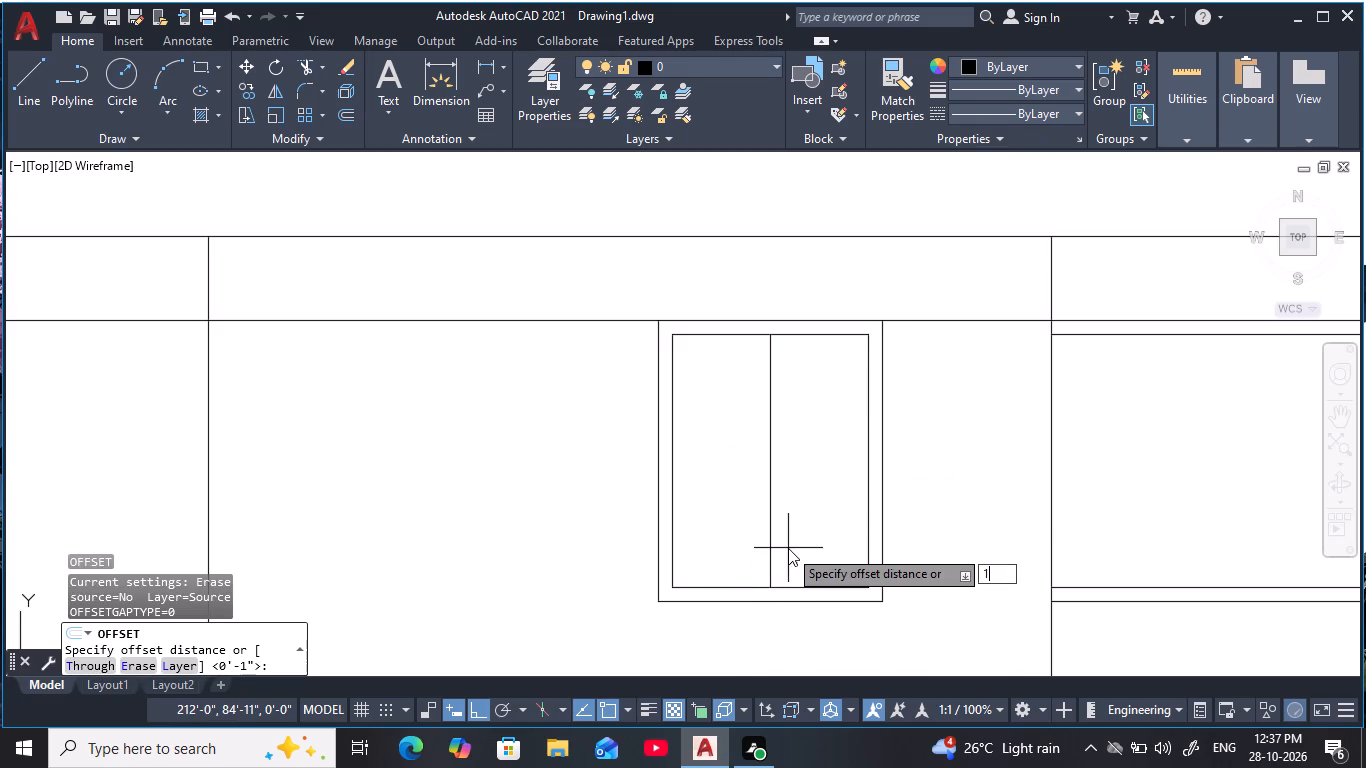
{"action": "key", "text": "space"}
{"action": "left_click", "coordinate": [768, 508]}
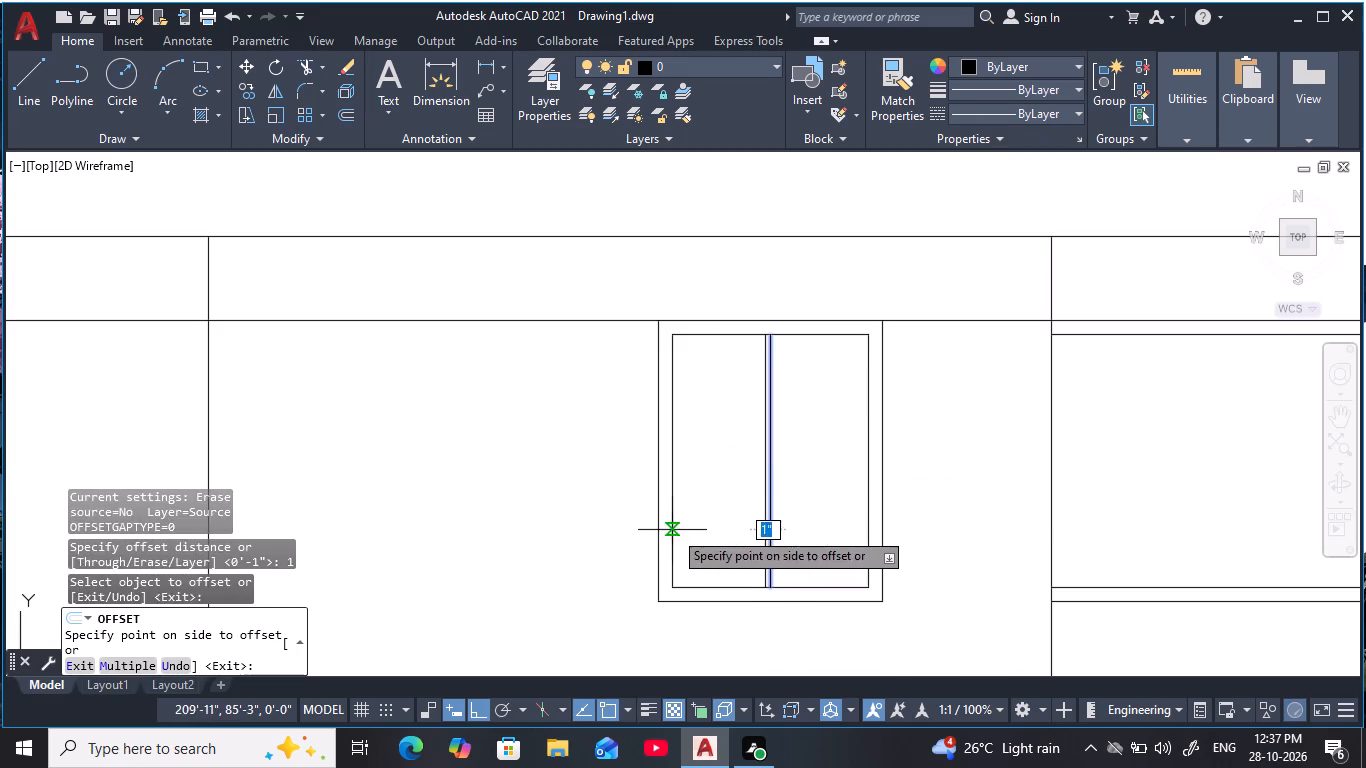
{"action": "left_click", "coordinate": [672, 530]}
{"action": "left_click", "coordinate": [772, 527]}
{"action": "left_click", "coordinate": [820, 512]}
{"action": "key", "text": "Escape"}
{"action": "key", "text": "Escape"}
{"action": "key", "text": "Escape"}
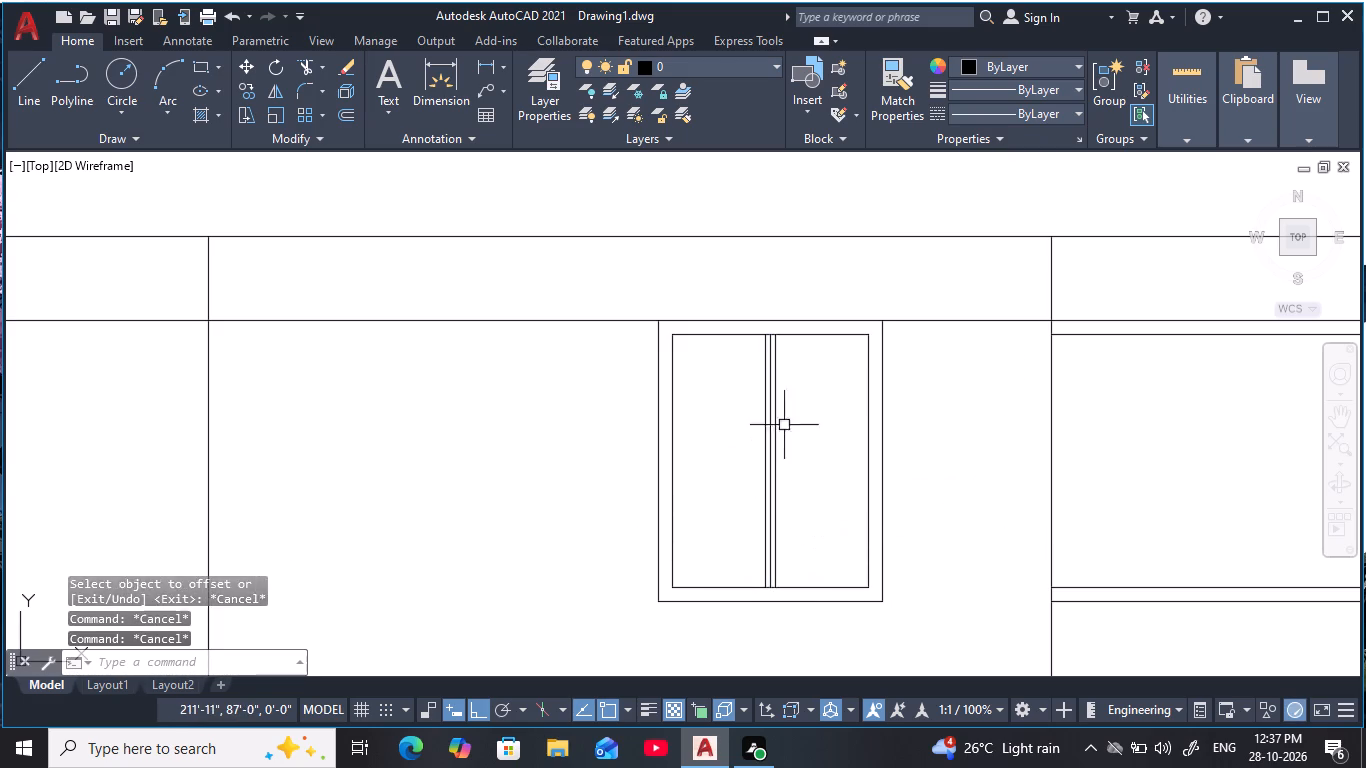
{"action": "key", "text": "Escape"}
{"action": "key", "text": "Escape"}
{"action": "key", "text": "Escape"}
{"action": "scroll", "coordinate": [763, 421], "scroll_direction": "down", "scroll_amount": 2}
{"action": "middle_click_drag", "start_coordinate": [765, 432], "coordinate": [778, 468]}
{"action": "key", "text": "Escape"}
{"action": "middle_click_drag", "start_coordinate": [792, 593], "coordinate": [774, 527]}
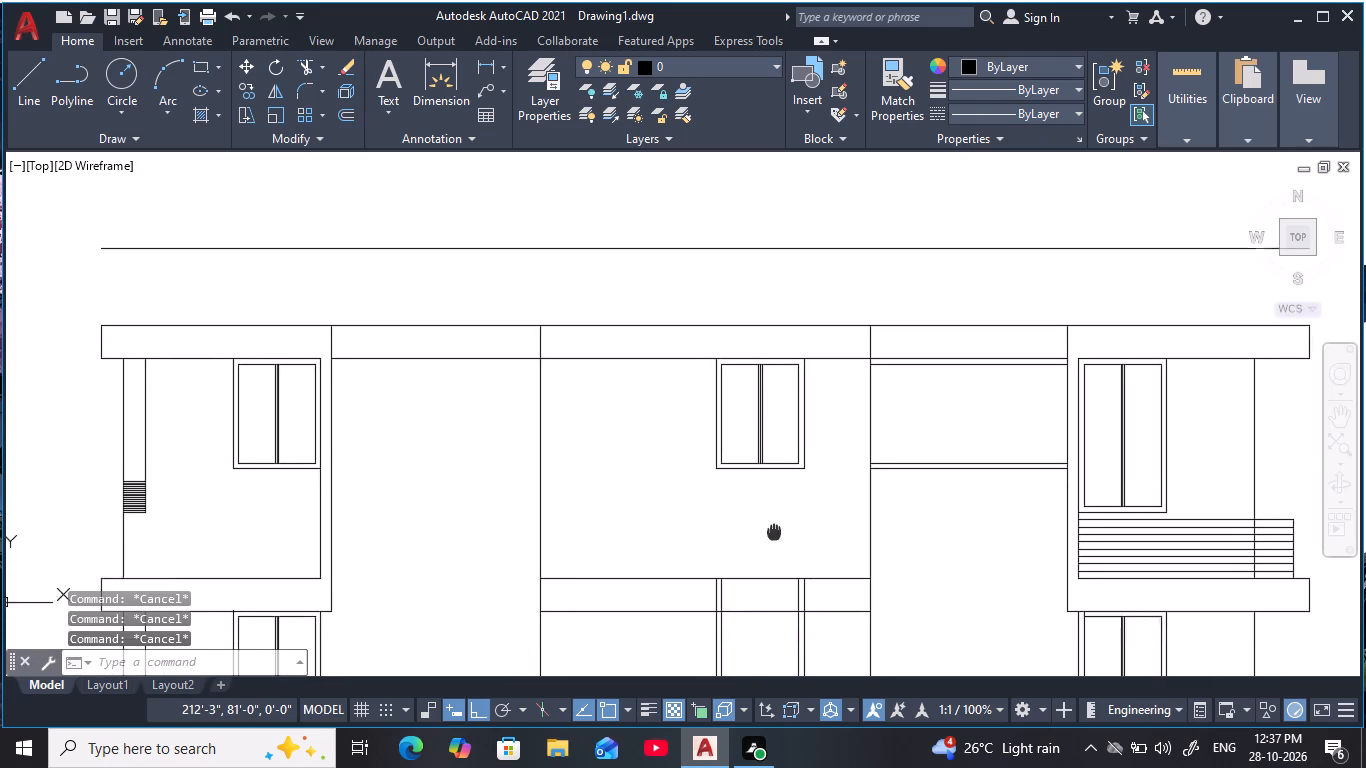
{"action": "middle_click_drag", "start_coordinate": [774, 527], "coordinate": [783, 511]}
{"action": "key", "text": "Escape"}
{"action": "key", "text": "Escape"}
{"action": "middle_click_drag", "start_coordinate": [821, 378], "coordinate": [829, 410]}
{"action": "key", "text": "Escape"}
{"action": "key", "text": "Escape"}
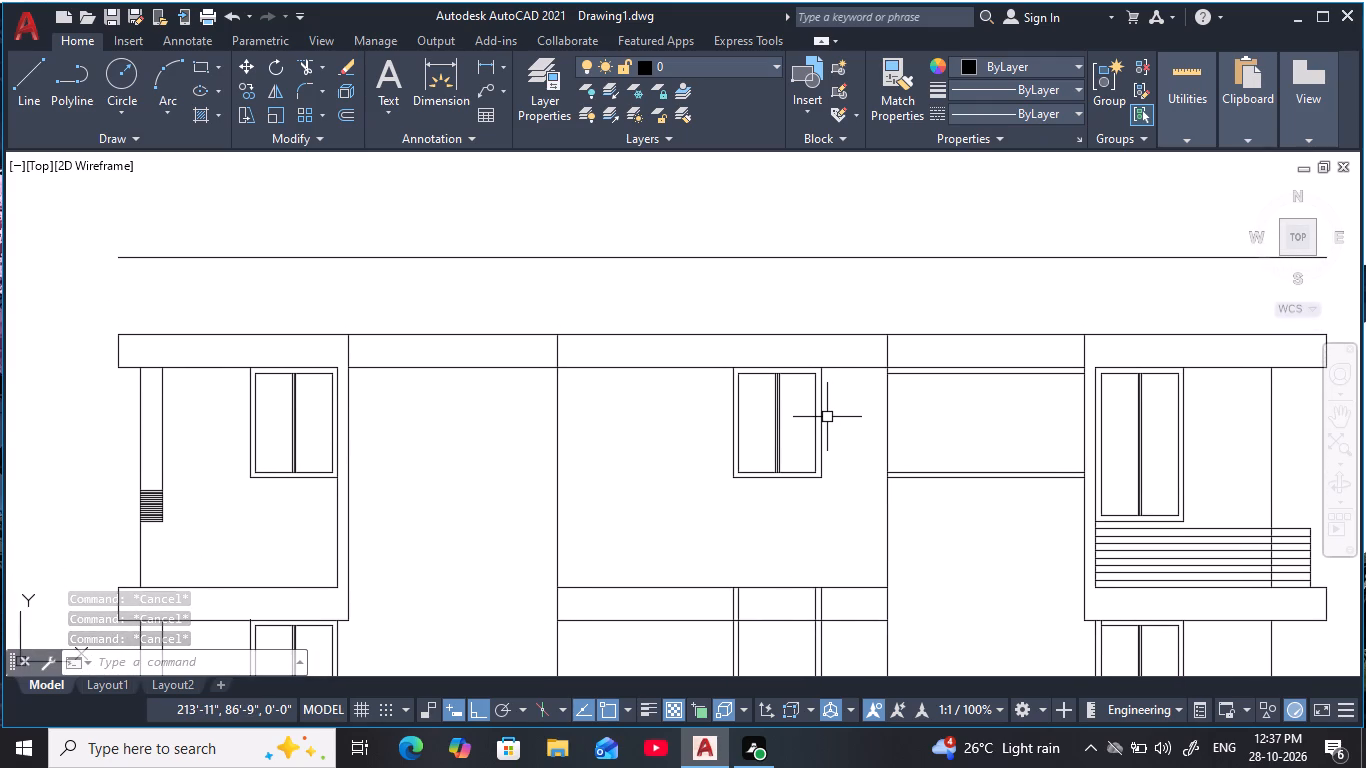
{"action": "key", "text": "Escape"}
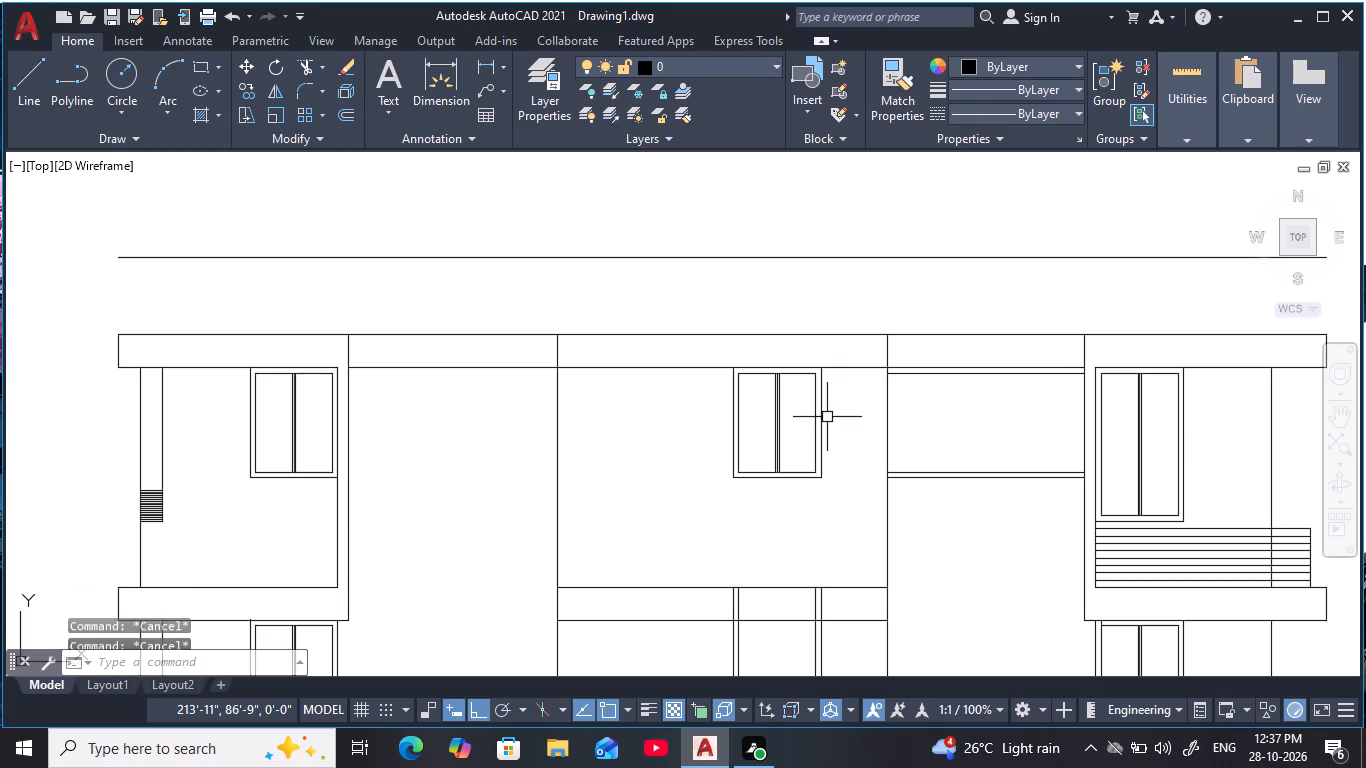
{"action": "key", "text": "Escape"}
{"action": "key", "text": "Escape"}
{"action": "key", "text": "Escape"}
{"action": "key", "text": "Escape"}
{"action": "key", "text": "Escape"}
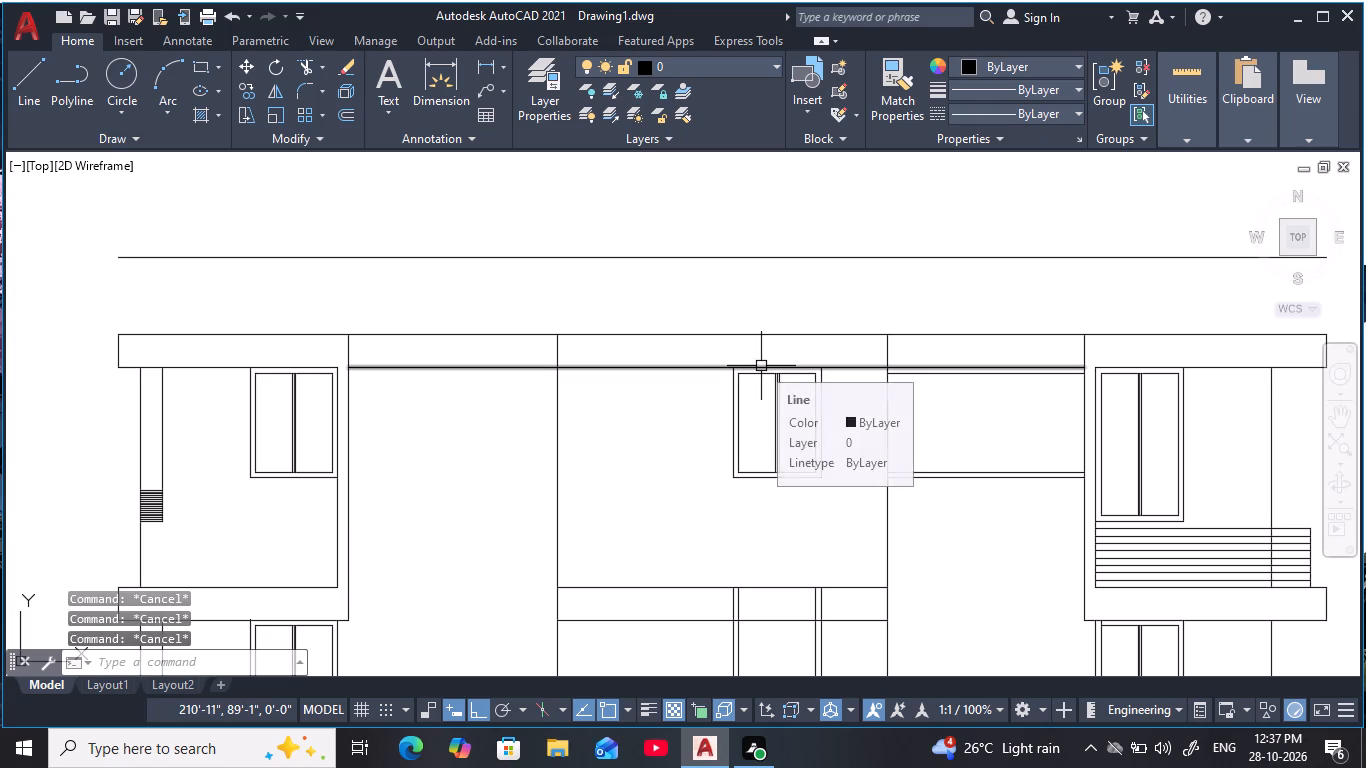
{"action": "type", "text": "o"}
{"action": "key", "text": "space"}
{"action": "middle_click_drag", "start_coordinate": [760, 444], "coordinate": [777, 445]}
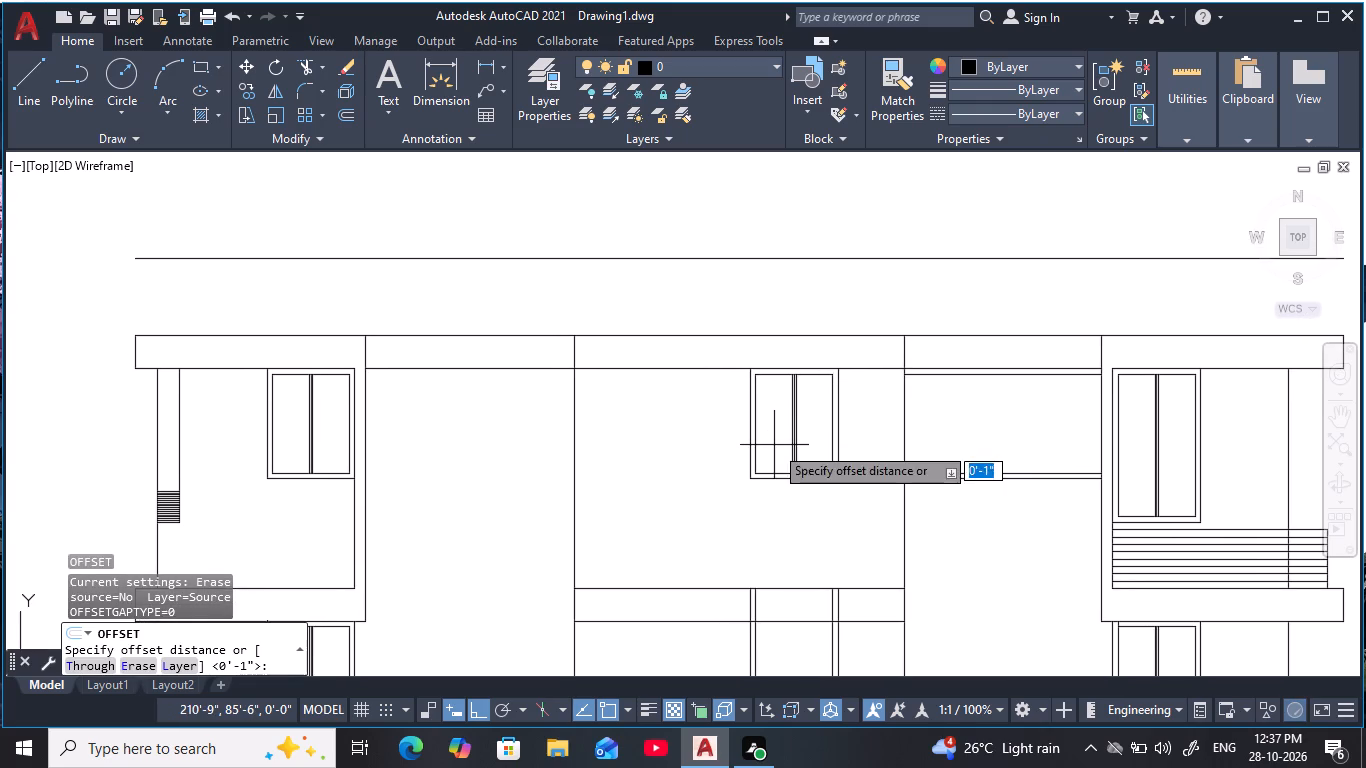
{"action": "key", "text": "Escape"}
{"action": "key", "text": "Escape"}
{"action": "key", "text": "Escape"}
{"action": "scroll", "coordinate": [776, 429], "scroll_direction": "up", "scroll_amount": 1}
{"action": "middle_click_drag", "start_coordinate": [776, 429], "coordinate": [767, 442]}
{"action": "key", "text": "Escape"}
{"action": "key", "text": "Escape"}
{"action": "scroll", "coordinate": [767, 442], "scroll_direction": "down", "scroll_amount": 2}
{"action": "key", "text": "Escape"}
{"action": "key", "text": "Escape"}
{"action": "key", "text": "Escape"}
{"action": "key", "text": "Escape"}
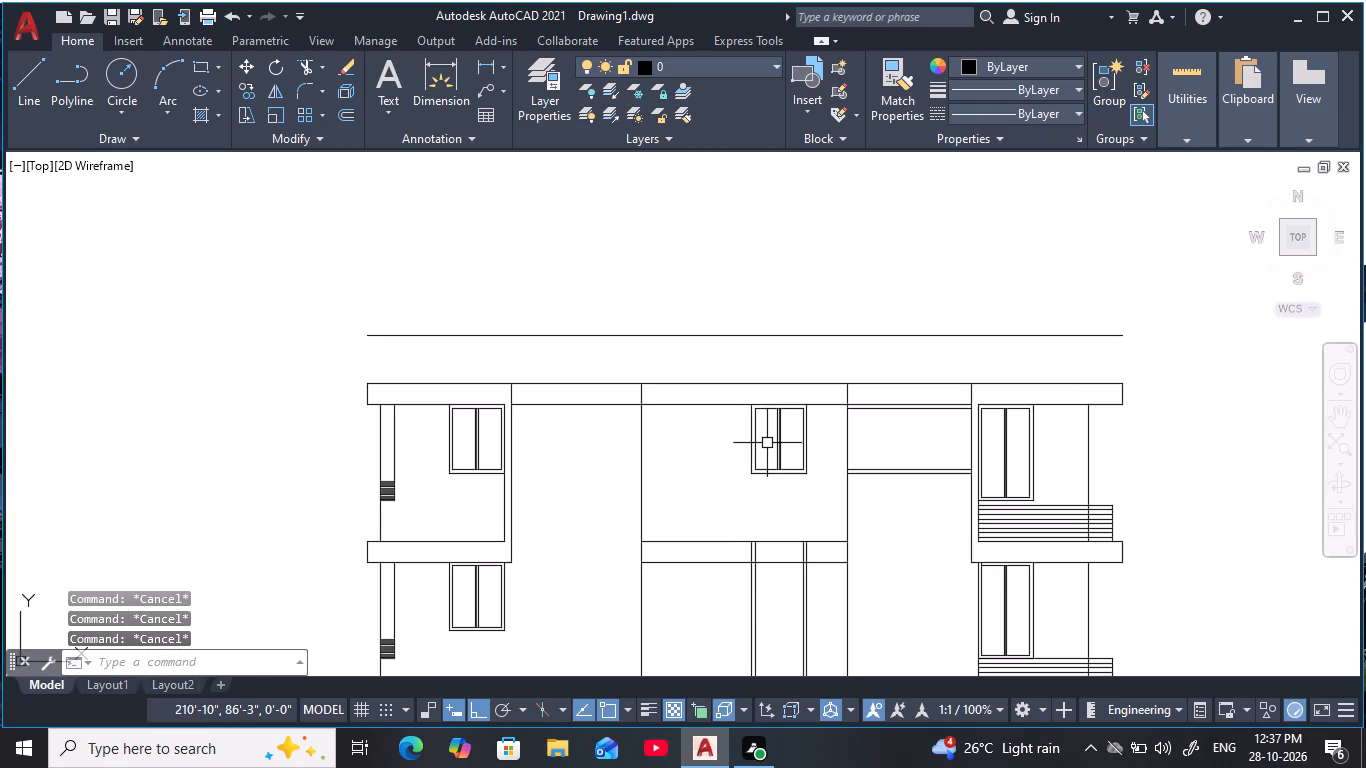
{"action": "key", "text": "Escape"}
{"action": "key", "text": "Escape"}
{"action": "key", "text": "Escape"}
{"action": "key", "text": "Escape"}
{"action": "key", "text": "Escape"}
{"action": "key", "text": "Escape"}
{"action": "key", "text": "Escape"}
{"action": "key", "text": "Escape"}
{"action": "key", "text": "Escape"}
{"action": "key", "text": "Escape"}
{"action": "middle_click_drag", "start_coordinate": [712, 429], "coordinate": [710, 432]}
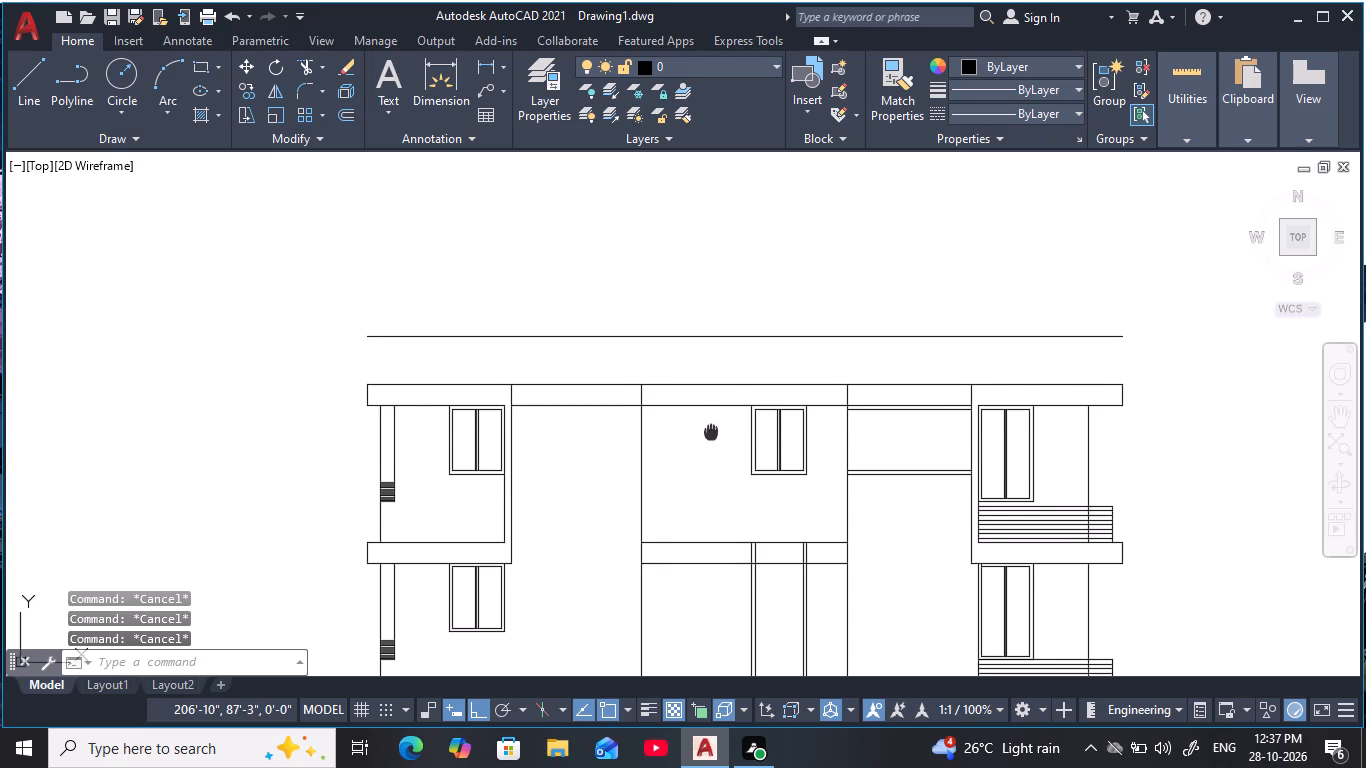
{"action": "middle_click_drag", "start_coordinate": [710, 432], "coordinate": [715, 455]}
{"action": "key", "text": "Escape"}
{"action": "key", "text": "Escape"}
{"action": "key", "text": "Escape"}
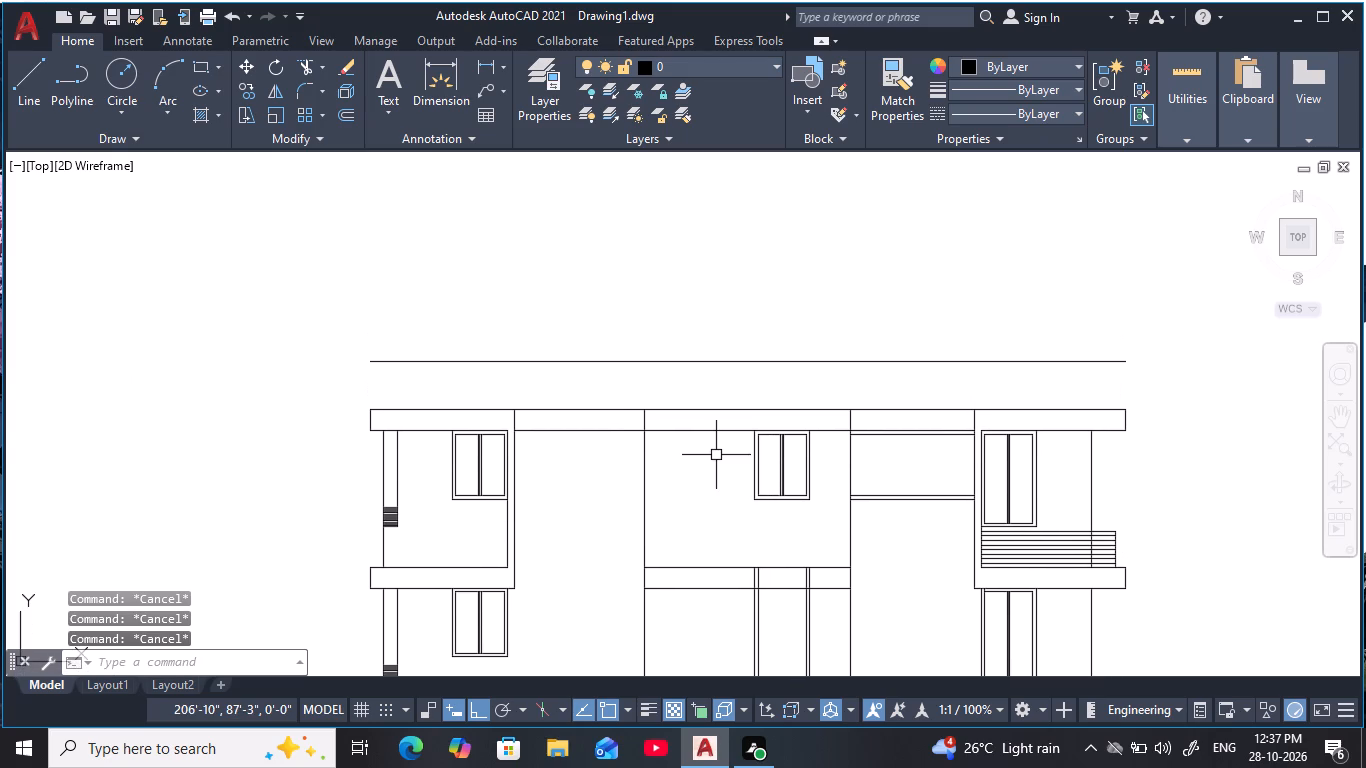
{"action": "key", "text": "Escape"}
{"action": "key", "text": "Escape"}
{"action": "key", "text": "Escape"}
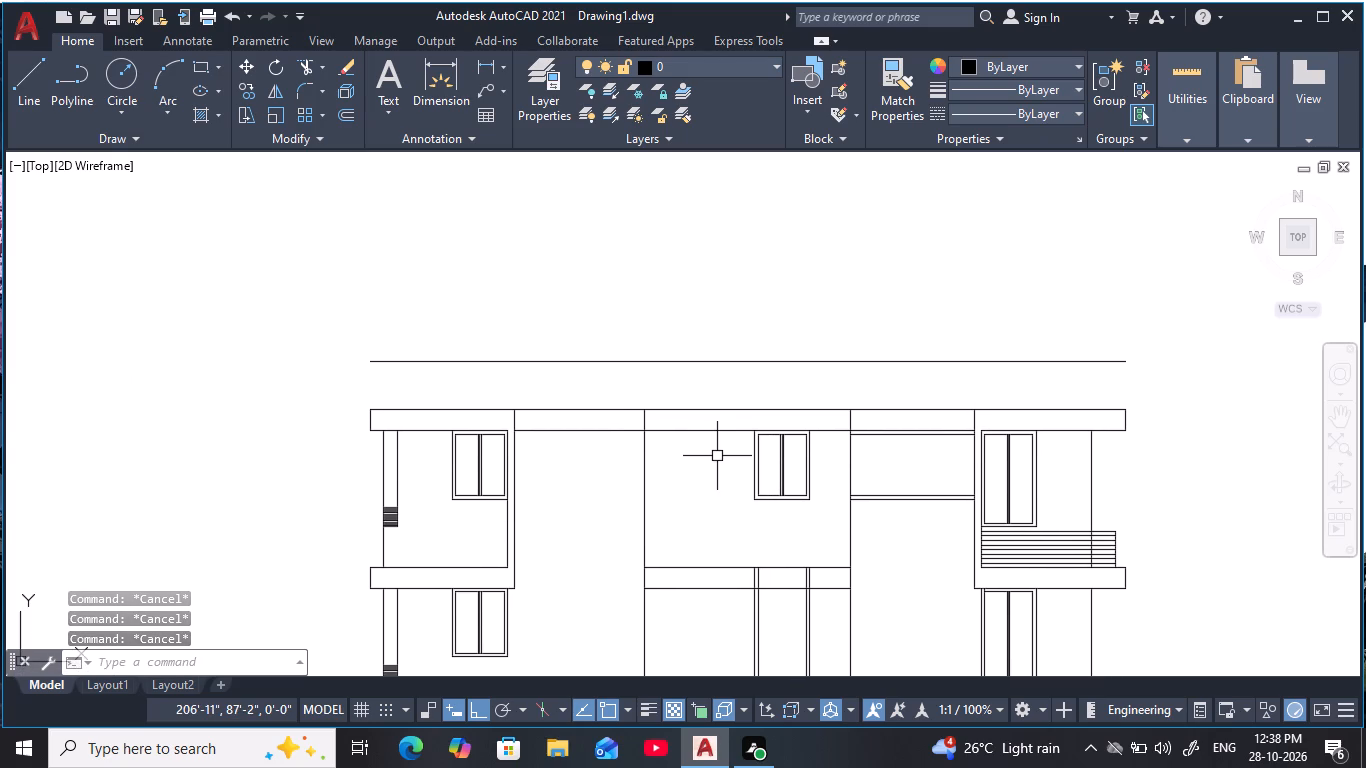
Extend the two vertical lines of the top-floor left column through the roof slab up to the topmost horizontal line.
{"action": "key", "text": "e"}
{"action": "type", "text": "x"}
{"action": "key", "text": "space"}
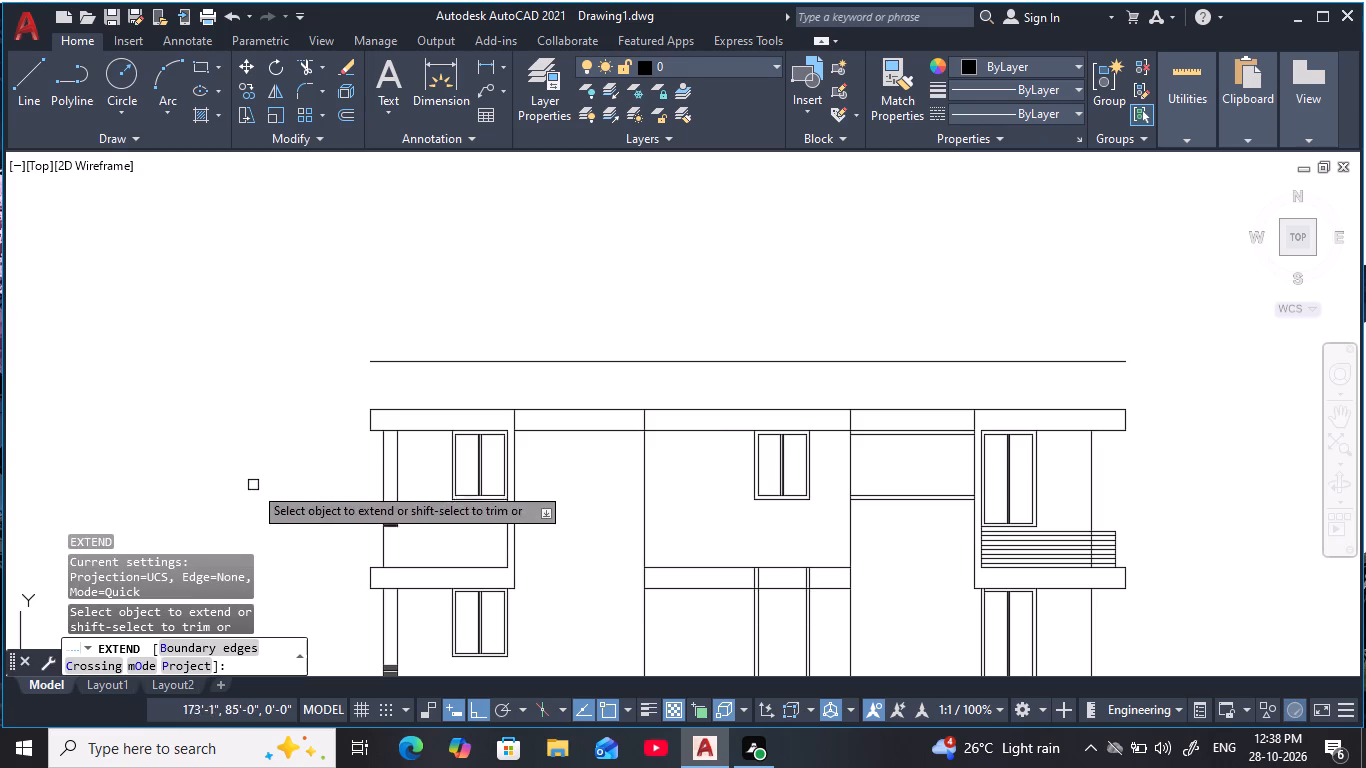
{"action": "left_click", "coordinate": [401, 450]}
{"action": "left_click", "coordinate": [381, 462]}
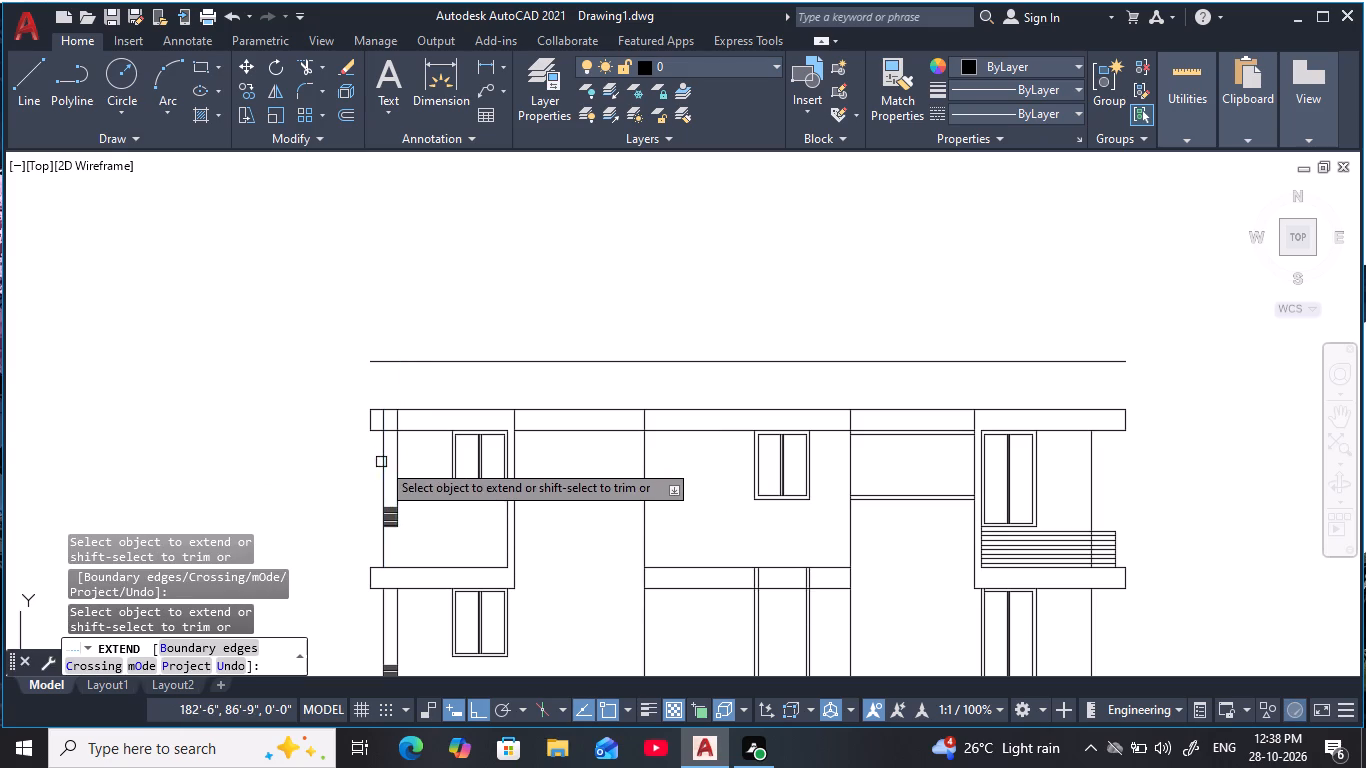
{"action": "left_click", "coordinate": [397, 468]}
{"action": "left_click", "coordinate": [384, 466]}
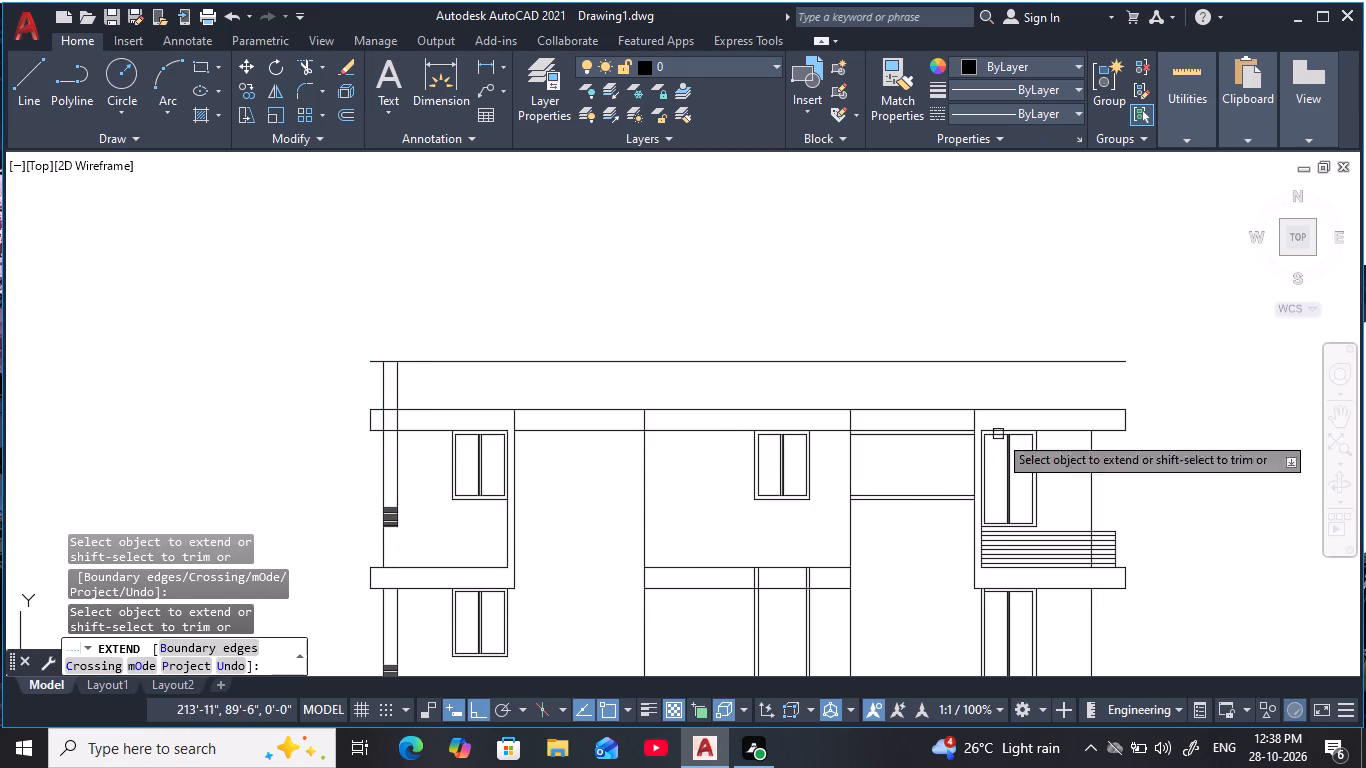
Extend the wall line crossing the top-floor right balcony railing through the roof slab up to the topmost horizontal line.
{"action": "double_click", "coordinate": [1092, 473]}
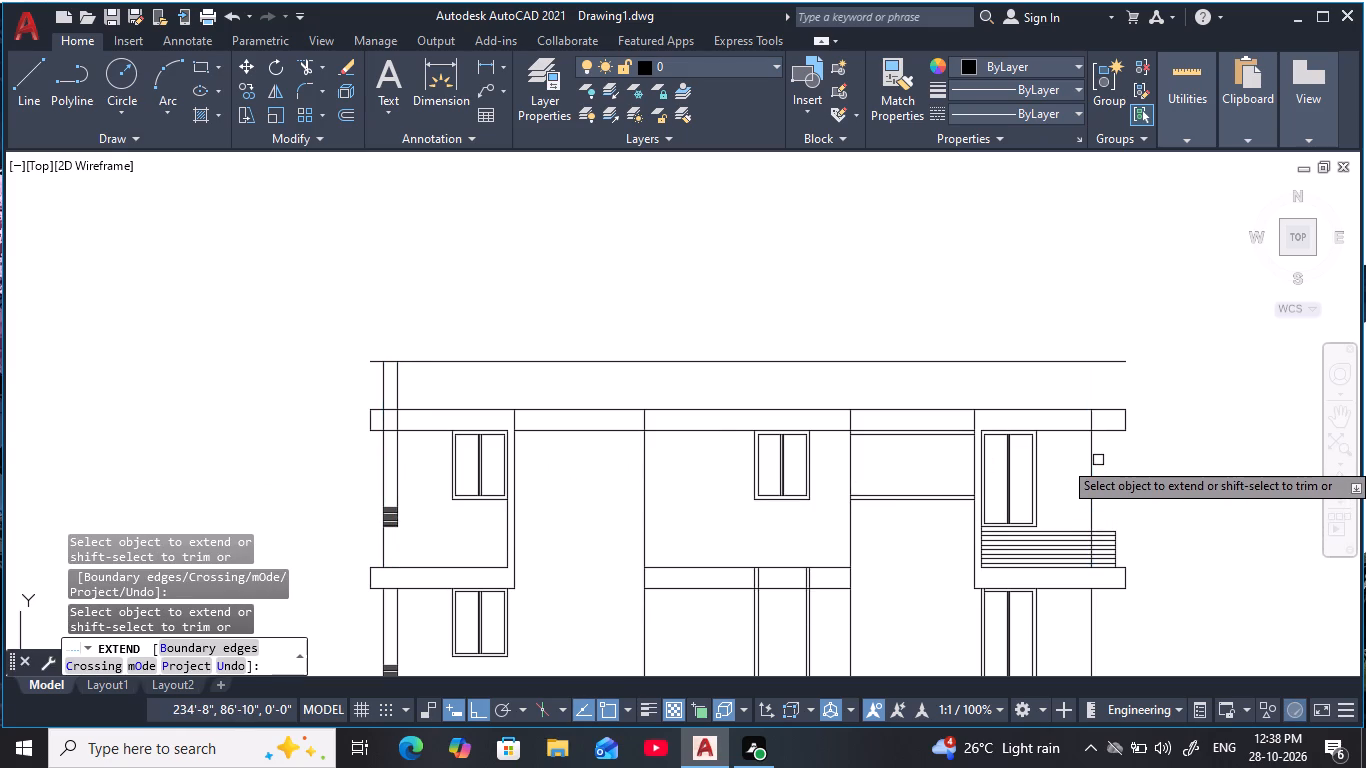
{"action": "left_click", "coordinate": [1093, 421]}
{"action": "key", "text": "Escape"}
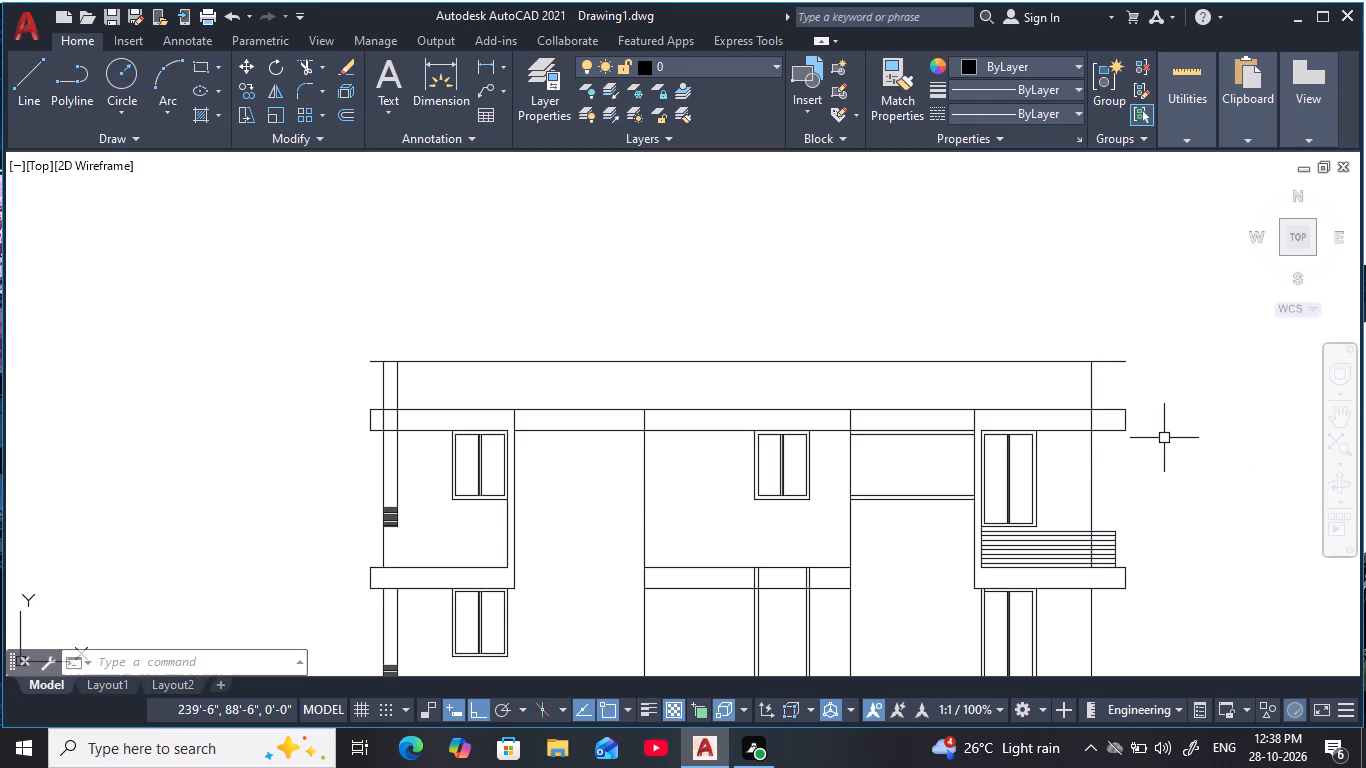
{"action": "key", "text": "Escape"}
{"action": "key", "text": "Escape"}
{"action": "key", "text": "Escape"}
{"action": "key", "text": "Escape"}
{"action": "key", "text": "Escape"}
{"action": "key", "text": "Escape"}
{"action": "key", "text": "Escape"}
{"action": "key", "text": "Escape"}
{"action": "key", "text": "Escape"}
{"action": "key", "text": "Escape"}
{"action": "key", "text": "Escape"}
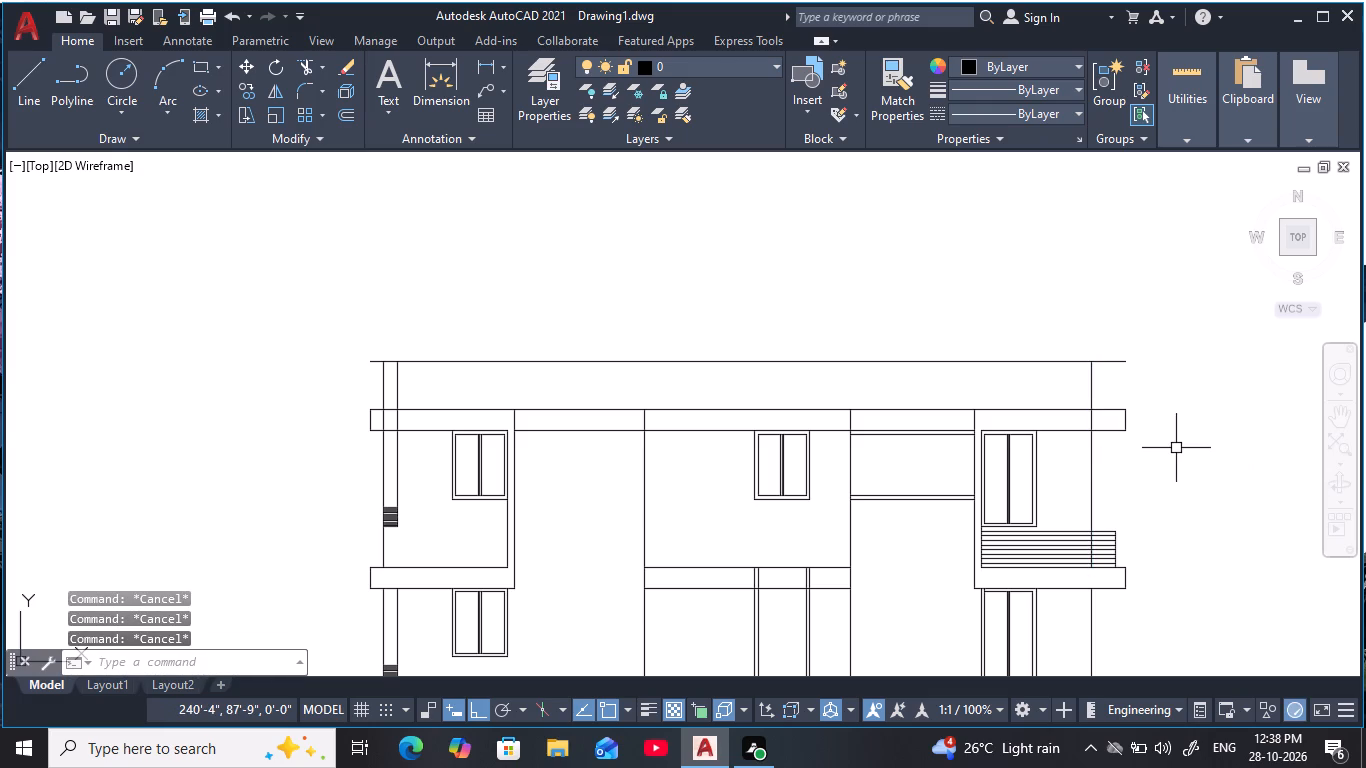
Extend the outer vertical edge of the top-floor right balcony railing through the roof slab up to the topmost horizontal line.
{"action": "middle_click_drag", "start_coordinate": [1188, 460], "coordinate": [1148, 453]}
{"action": "key", "text": "Escape"}
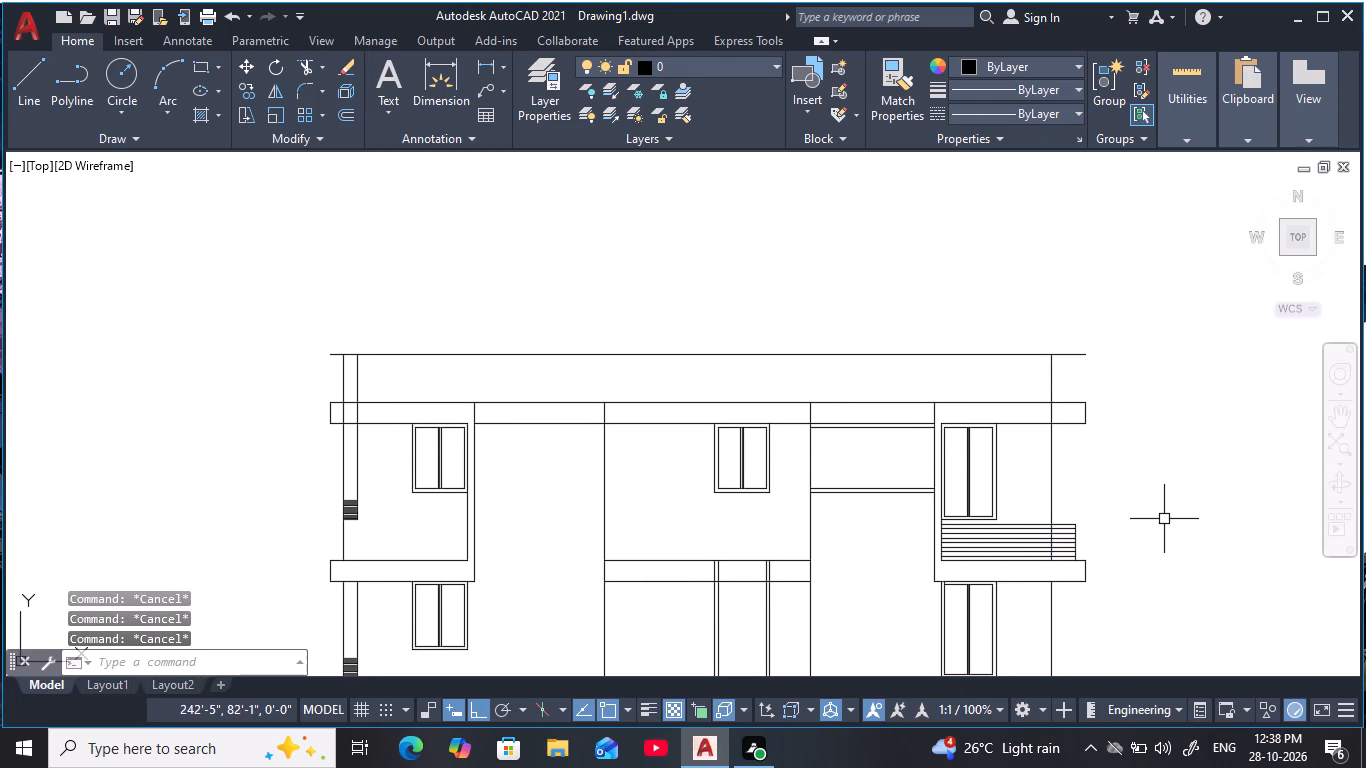
{"action": "key", "text": "Escape"}
{"action": "key", "text": "Escape"}
{"action": "key", "text": "Escape"}
{"action": "key", "text": "Escape"}
{"action": "key", "text": "Escape"}
{"action": "key", "text": "Escape"}
{"action": "key", "text": "Escape"}
{"action": "scroll", "coordinate": [1089, 552], "scroll_direction": "up", "scroll_amount": 1}
{"action": "middle_click_drag", "start_coordinate": [1091, 552], "coordinate": [1074, 546]}
{"action": "key", "text": "Escape"}
{"action": "key", "text": "e"}
{"action": "type", "text": "x"}
{"action": "key", "text": "space"}
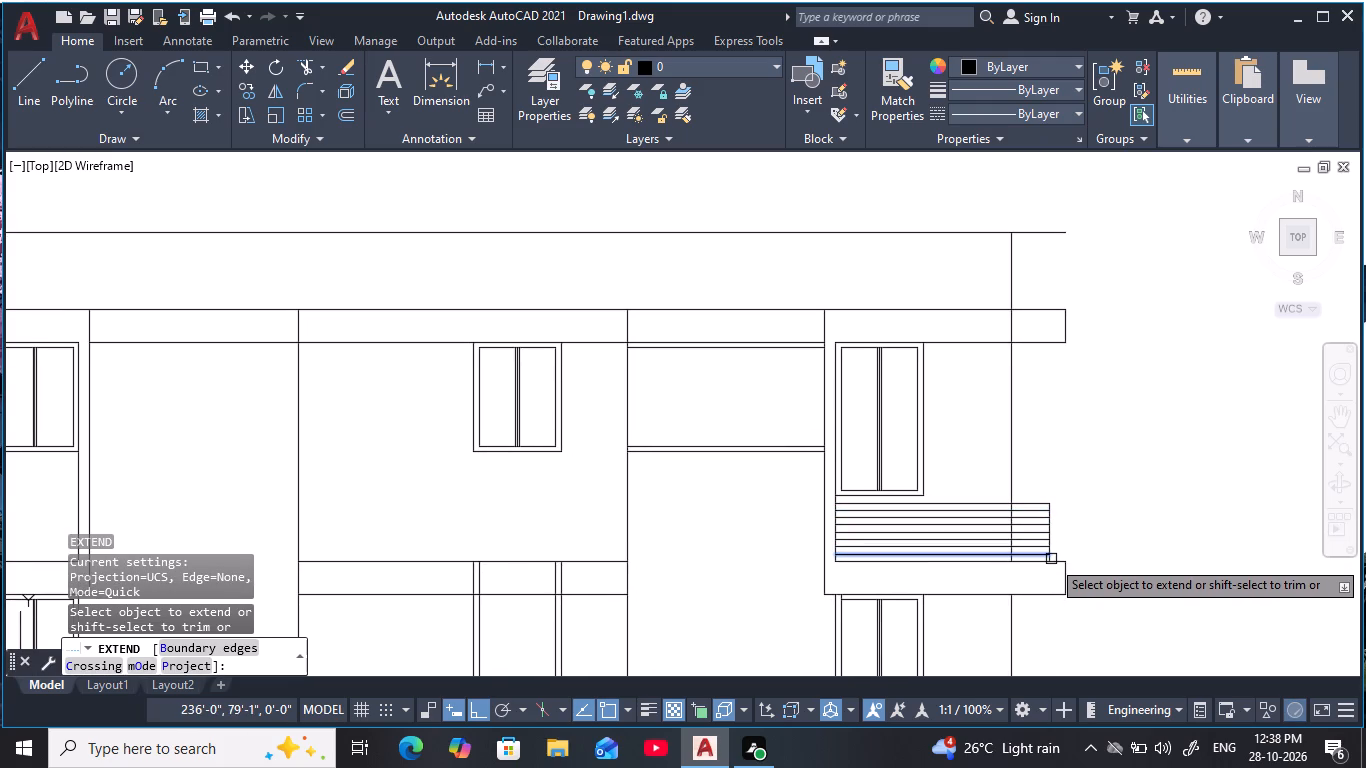
{"action": "scroll", "coordinate": [1055, 560], "scroll_direction": "up", "scroll_amount": 3}
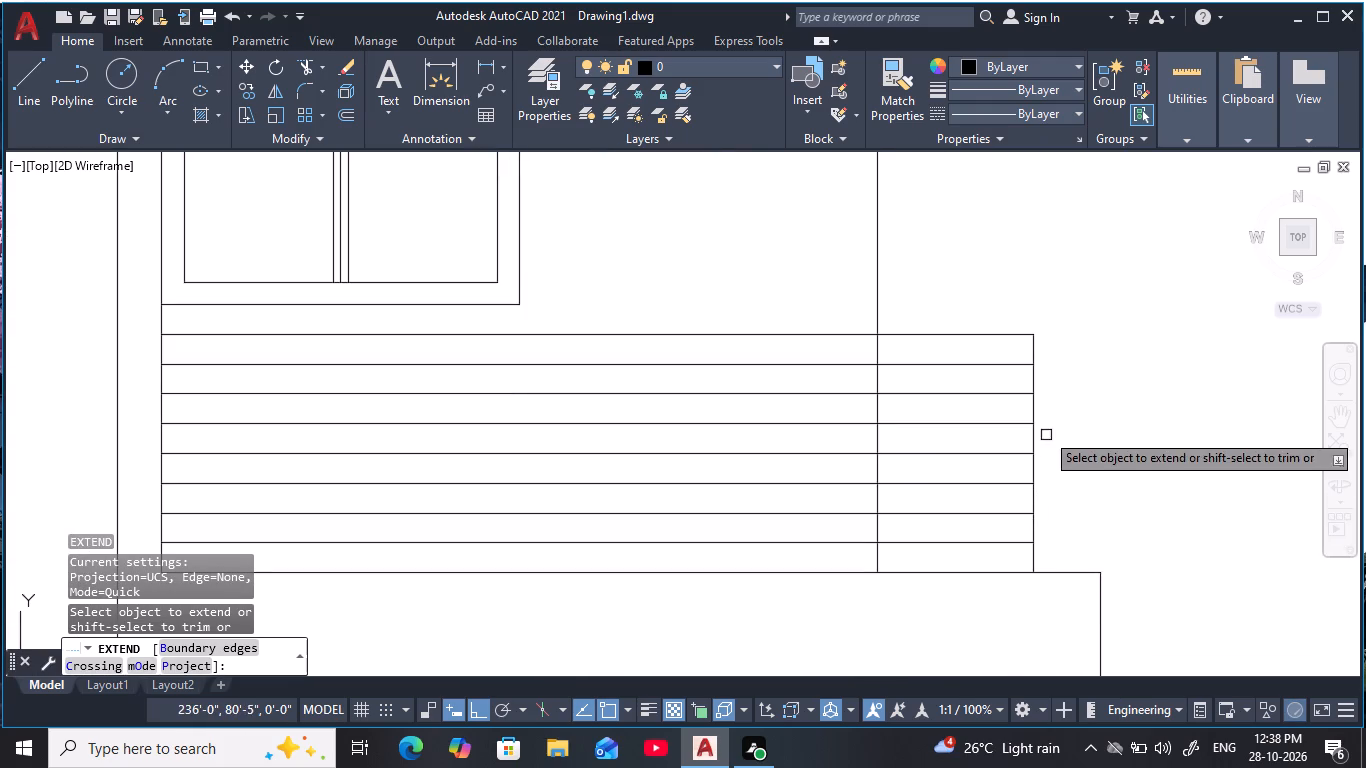
{"action": "middle_click_drag", "start_coordinate": [1026, 361], "coordinate": [980, 600]}
{"action": "scroll", "coordinate": [980, 600], "scroll_direction": "down", "scroll_amount": 2}
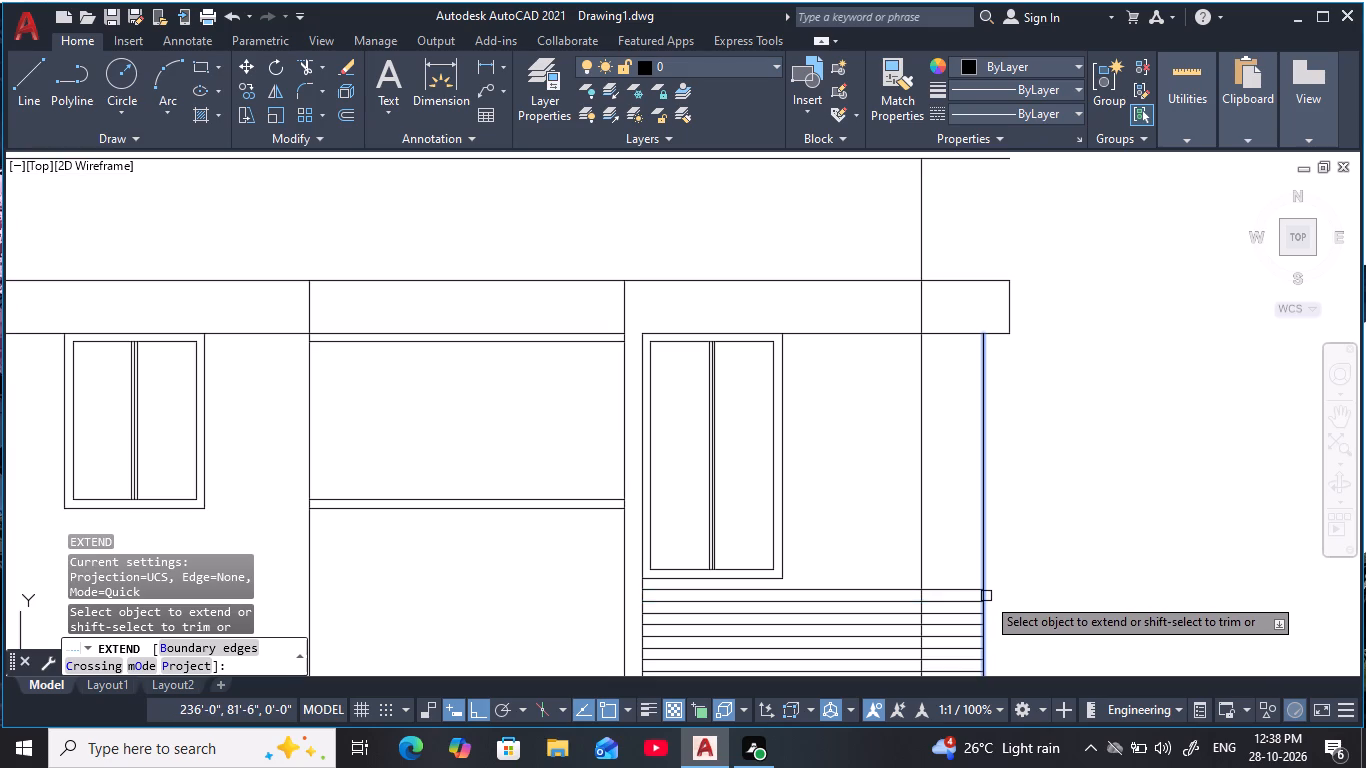
{"action": "left_click", "coordinate": [986, 596]}
{"action": "middle_click_drag", "start_coordinate": [1023, 361], "coordinate": [1021, 470]}
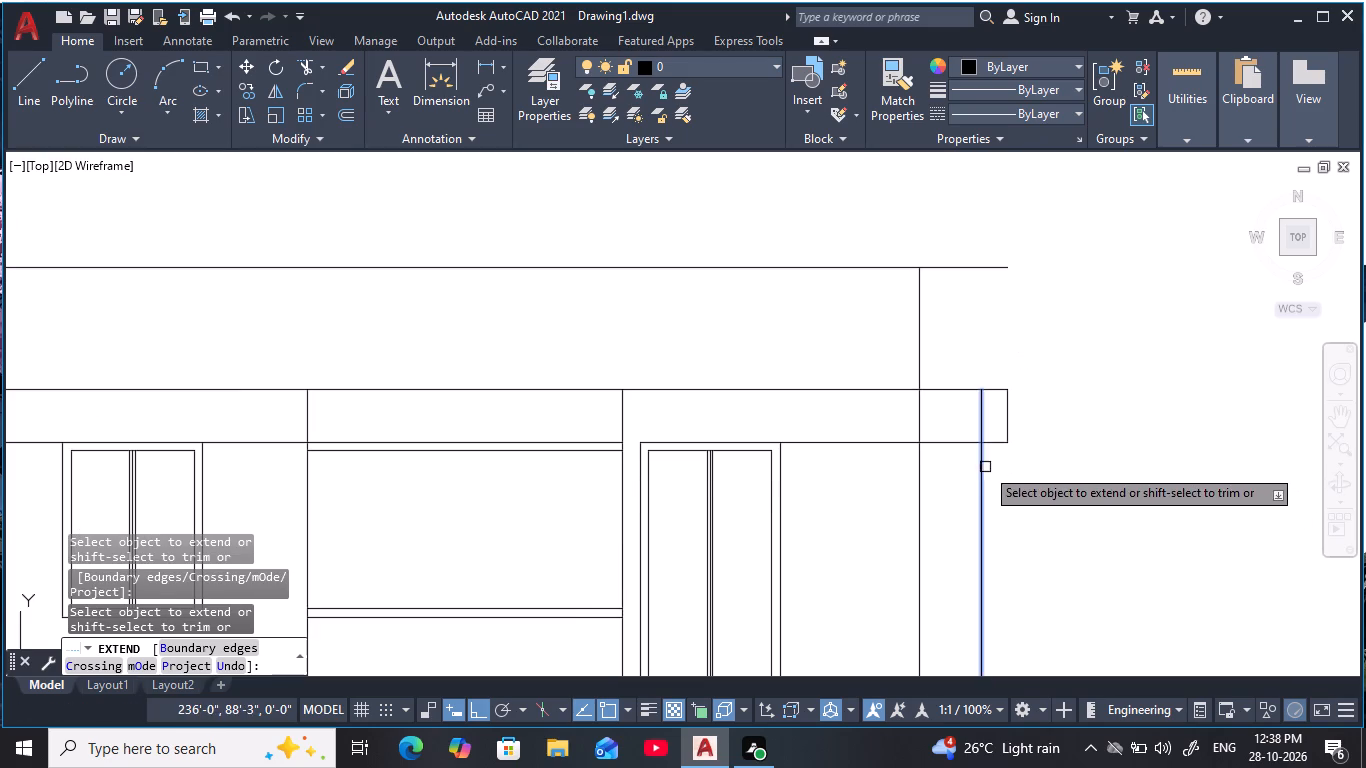
{"action": "left_click", "coordinate": [985, 467]}
{"action": "left_click", "coordinate": [984, 416]}
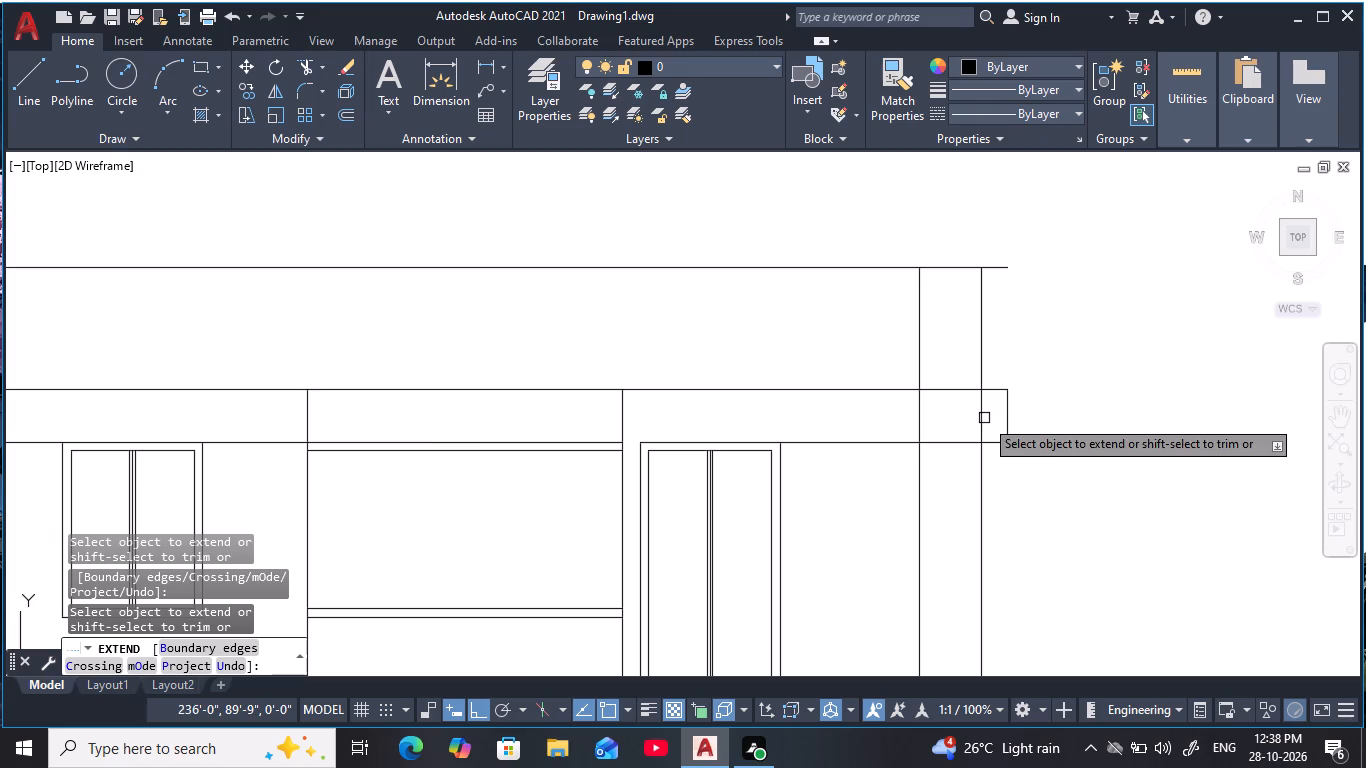
{"action": "scroll", "coordinate": [1055, 409], "scroll_direction": "down", "scroll_amount": 2}
{"action": "middle_click_drag", "start_coordinate": [1056, 412], "coordinate": [1068, 376]}
{"action": "key", "text": "Escape"}
{"action": "key", "text": "Escape"}
{"action": "middle_click_drag", "start_coordinate": [1078, 470], "coordinate": [1045, 435]}
{"action": "key", "text": "Escape"}
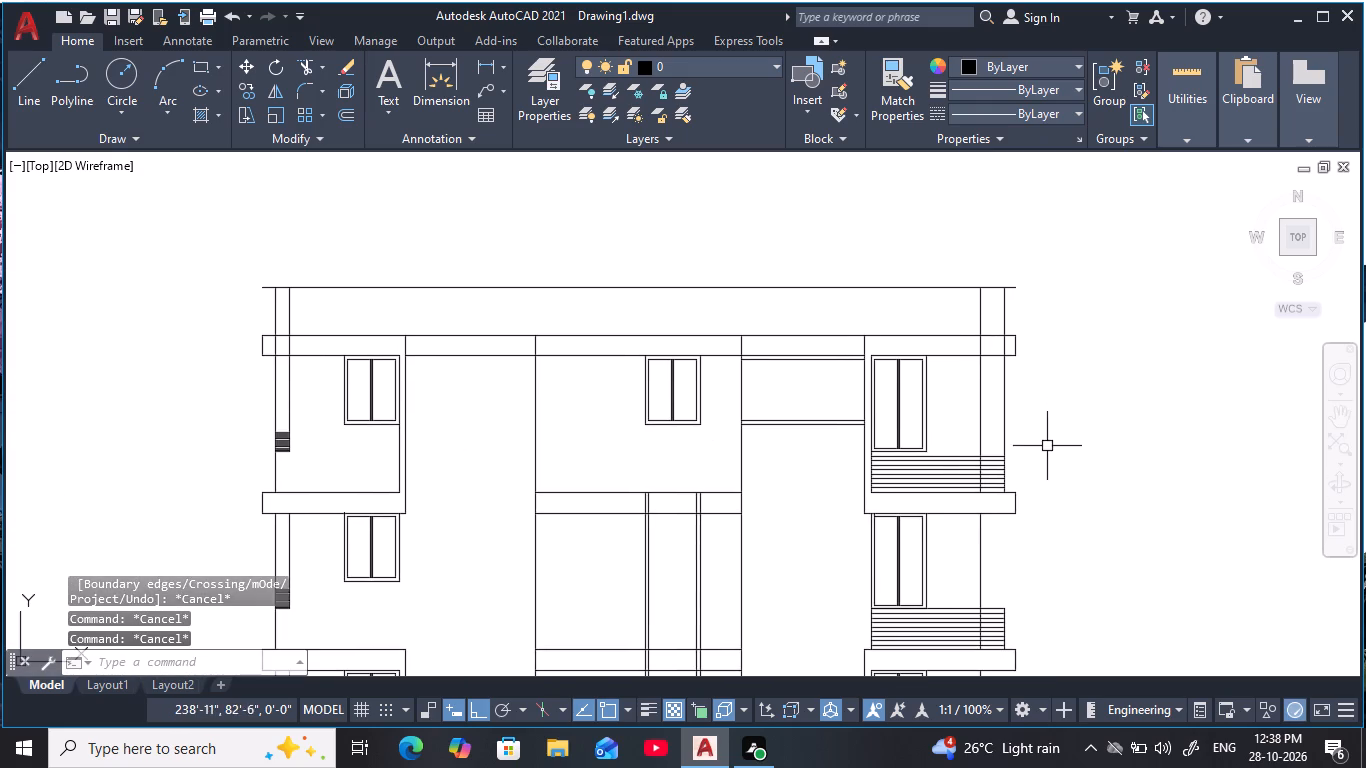
{"action": "key", "text": "Escape"}
{"action": "key", "text": "Escape"}
{"action": "key", "text": "Escape"}
{"action": "key", "text": "Escape"}
{"action": "key", "text": "Escape"}
{"action": "key", "text": "Escape"}
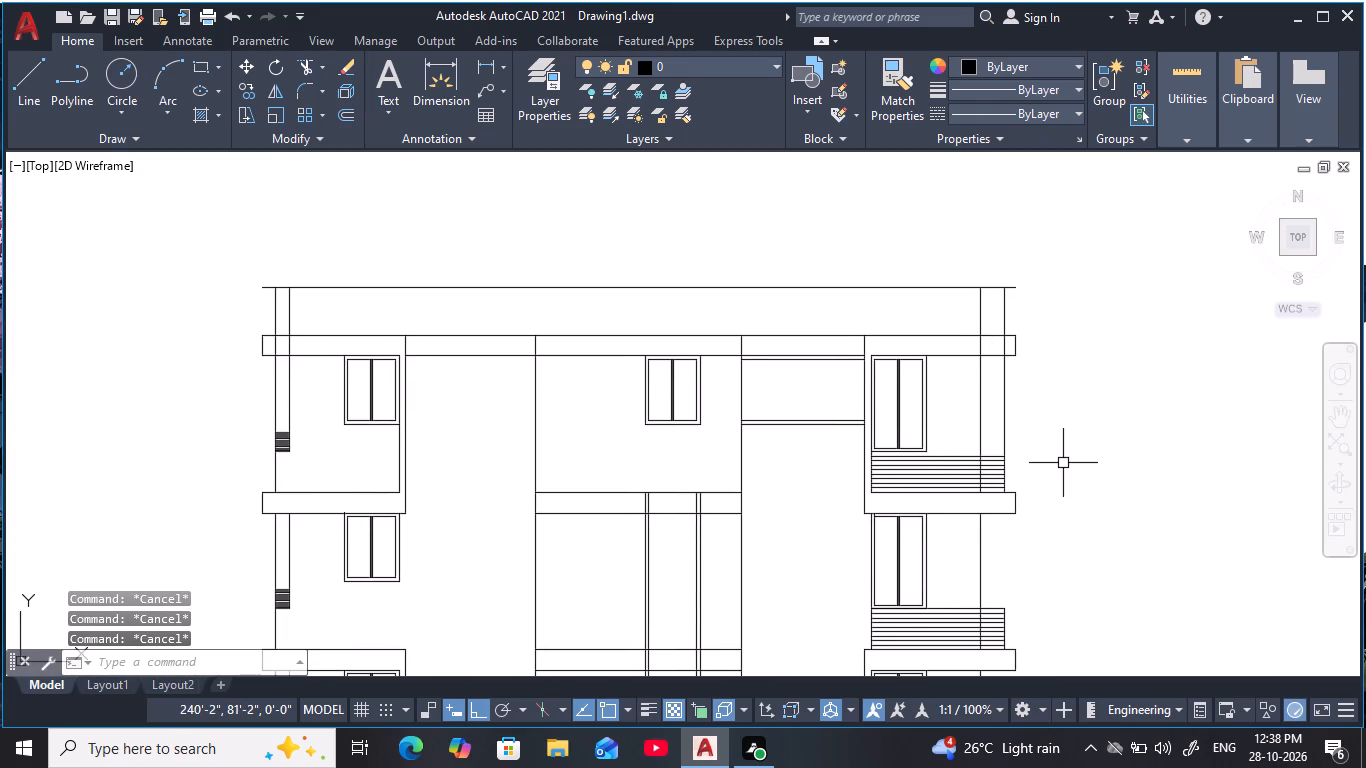
{"action": "key", "text": "Escape"}
{"action": "key", "text": "Escape"}
{"action": "key", "text": "Escape"}
{"action": "key", "text": "Escape"}
Trim the inner of the two right-hand vertical lines between the roof slab and the topmost horizontal line.
{"action": "type", "text": "tr"}
{"action": "key", "text": "space"}
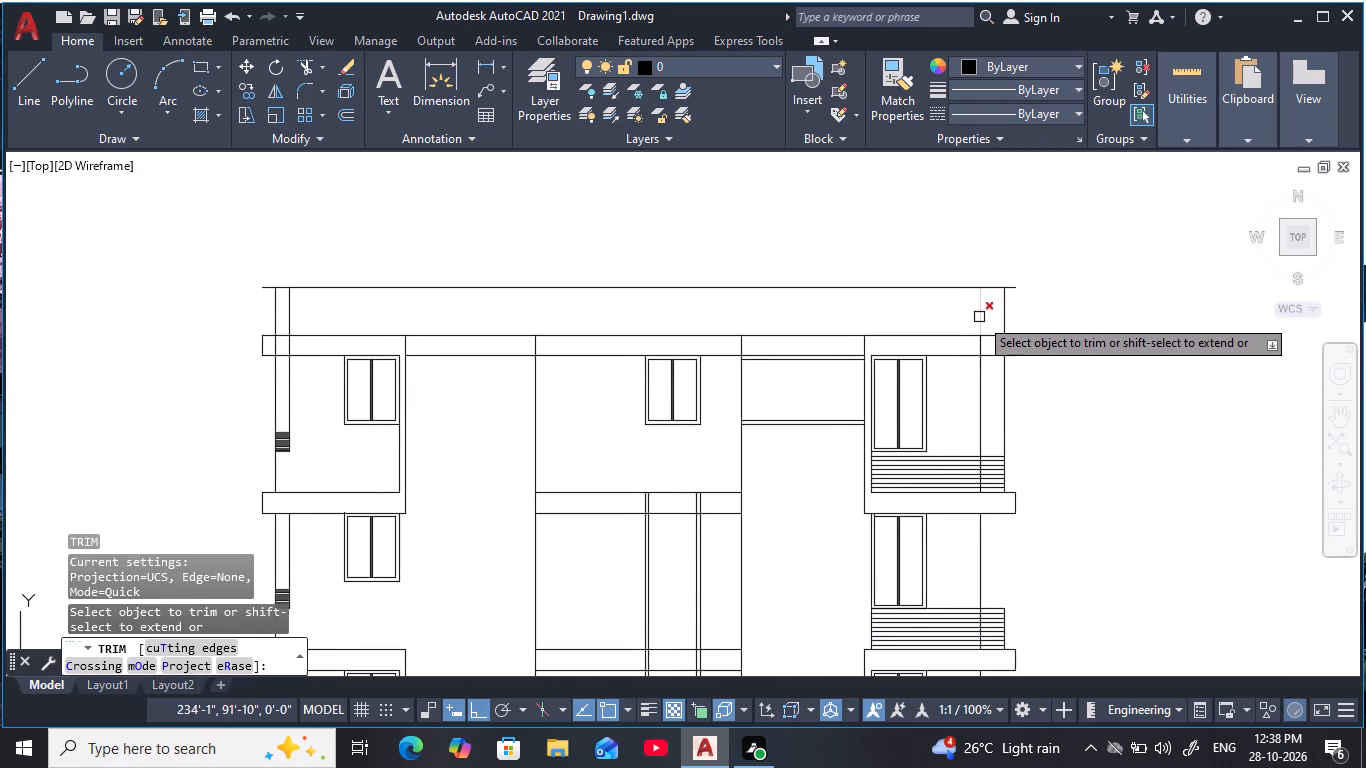
{"action": "left_click", "coordinate": [978, 318]}
{"action": "scroll", "coordinate": [984, 433], "scroll_direction": "down", "scroll_amount": 2}
{"action": "middle_click_drag", "start_coordinate": [949, 449], "coordinate": [951, 450]}
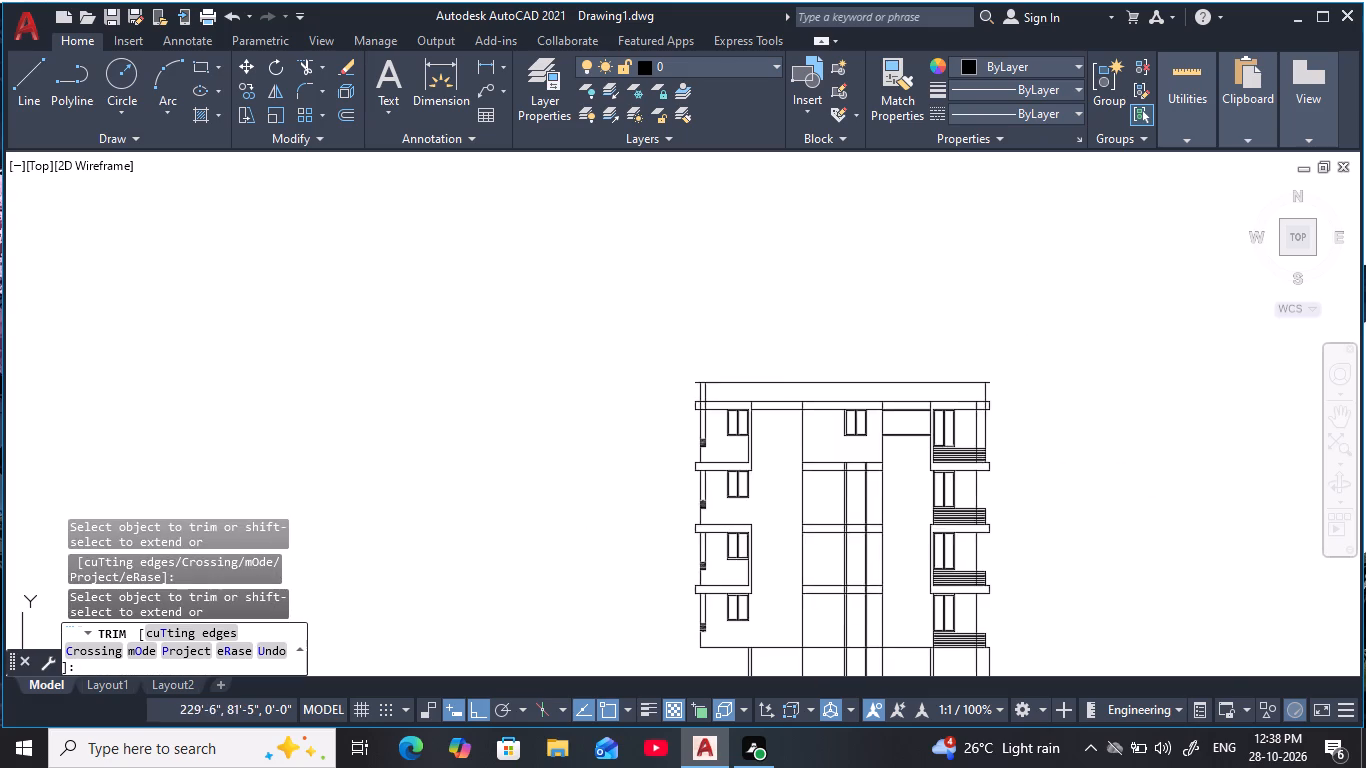
{"action": "middle_click_drag", "start_coordinate": [951, 450], "coordinate": [1064, 425]}
{"action": "scroll", "coordinate": [880, 424], "scroll_direction": "up", "scroll_amount": 1}
{"action": "middle_click_drag", "start_coordinate": [884, 424], "coordinate": [709, 425]}
{"action": "key", "text": "Escape"}
{"action": "key", "text": "Escape"}
{"action": "key", "text": "Escape"}
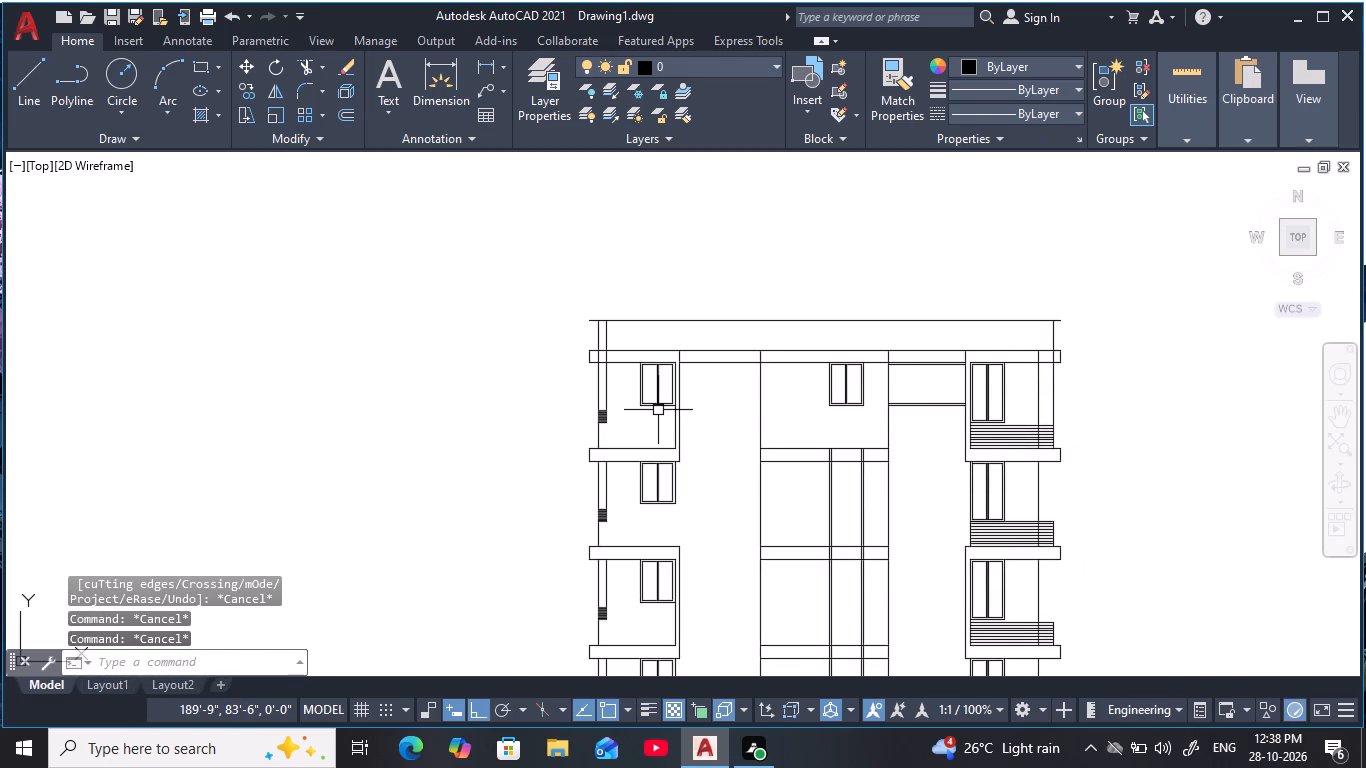
{"action": "key", "text": "Escape"}
{"action": "key", "text": "Escape"}
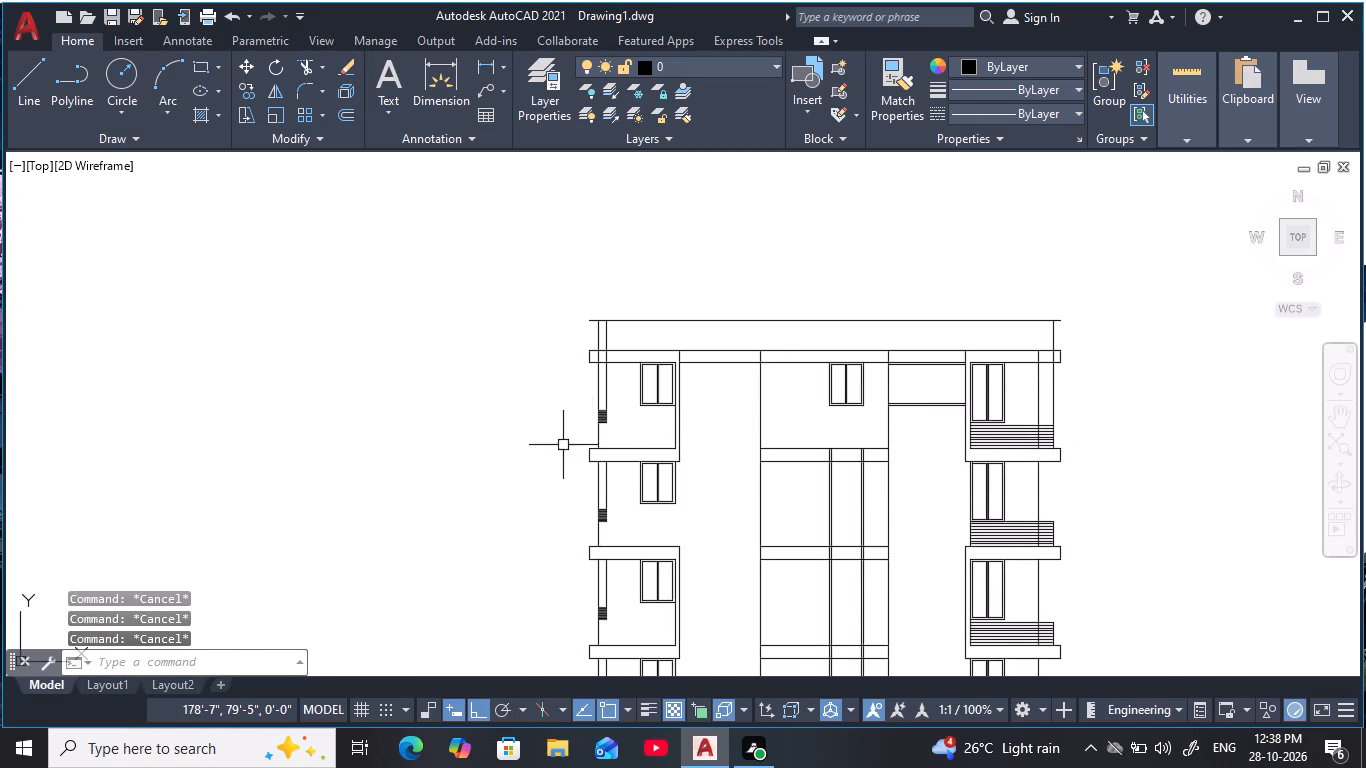
Trim the left column's inner line above and inside the roof slab, and the topmost line's overhang beyond the column's outer line.
{"action": "key", "text": "Escape"}
{"action": "scroll", "coordinate": [621, 350], "scroll_direction": "up", "scroll_amount": 2}
{"action": "key", "text": "Escape"}
{"action": "middle_click", "coordinate": [600, 358]}
{"action": "key", "text": "Escape"}
{"action": "key", "text": "Escape"}
{"action": "type", "text": "tr"}
{"action": "key", "text": "space"}
{"action": "scroll", "coordinate": [546, 339], "scroll_direction": "up", "scroll_amount": 1}
{"action": "left_click", "coordinate": [615, 326]}
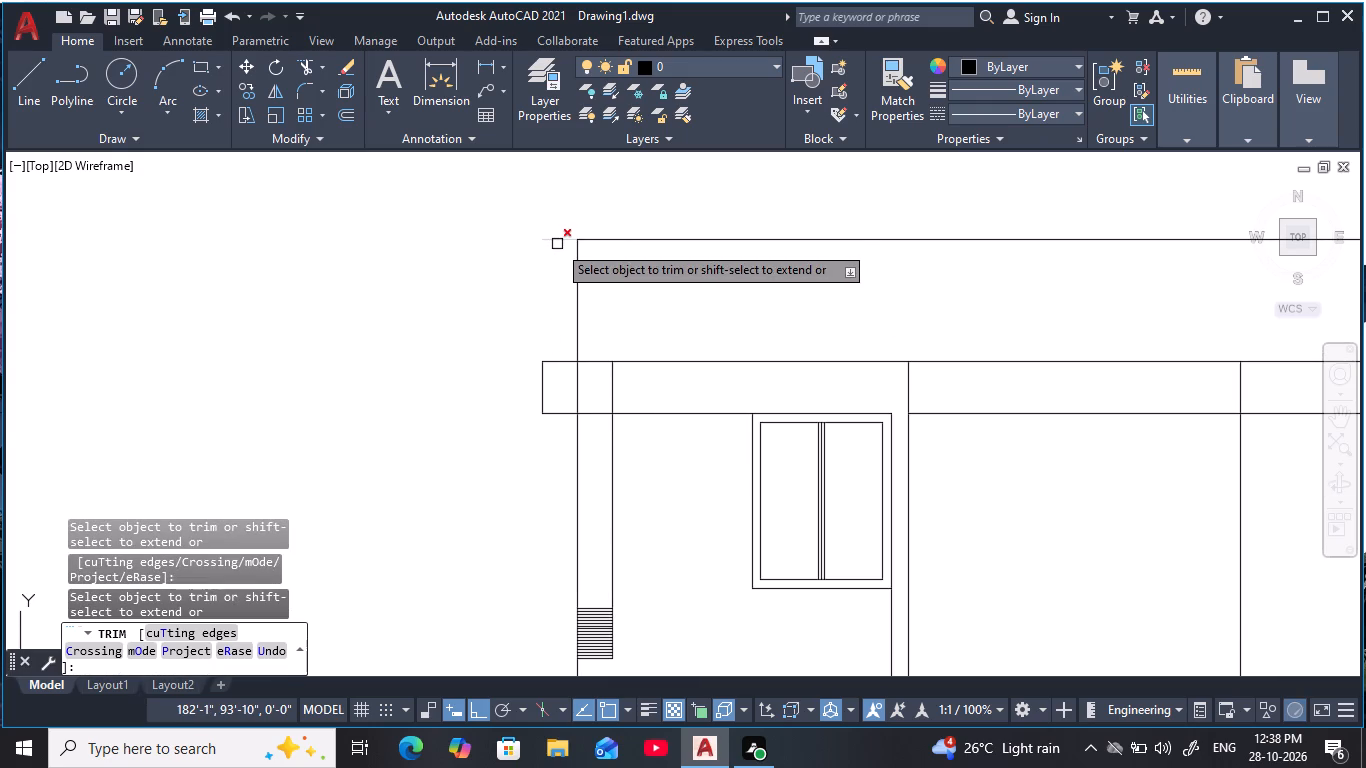
{"action": "left_click", "coordinate": [557, 244]}
{"action": "middle_click_drag", "start_coordinate": [763, 329], "coordinate": [755, 329]}
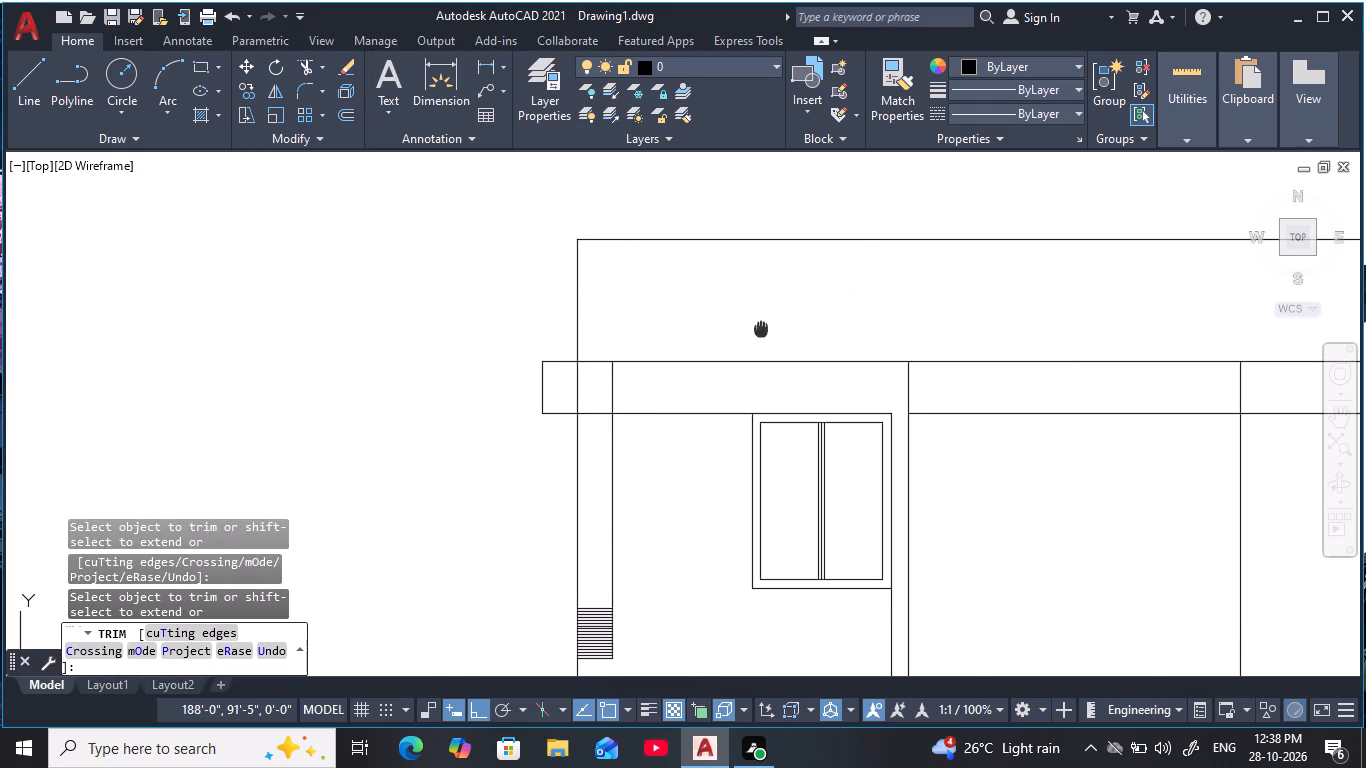
{"action": "middle_click_drag", "start_coordinate": [755, 329], "coordinate": [632, 313]}
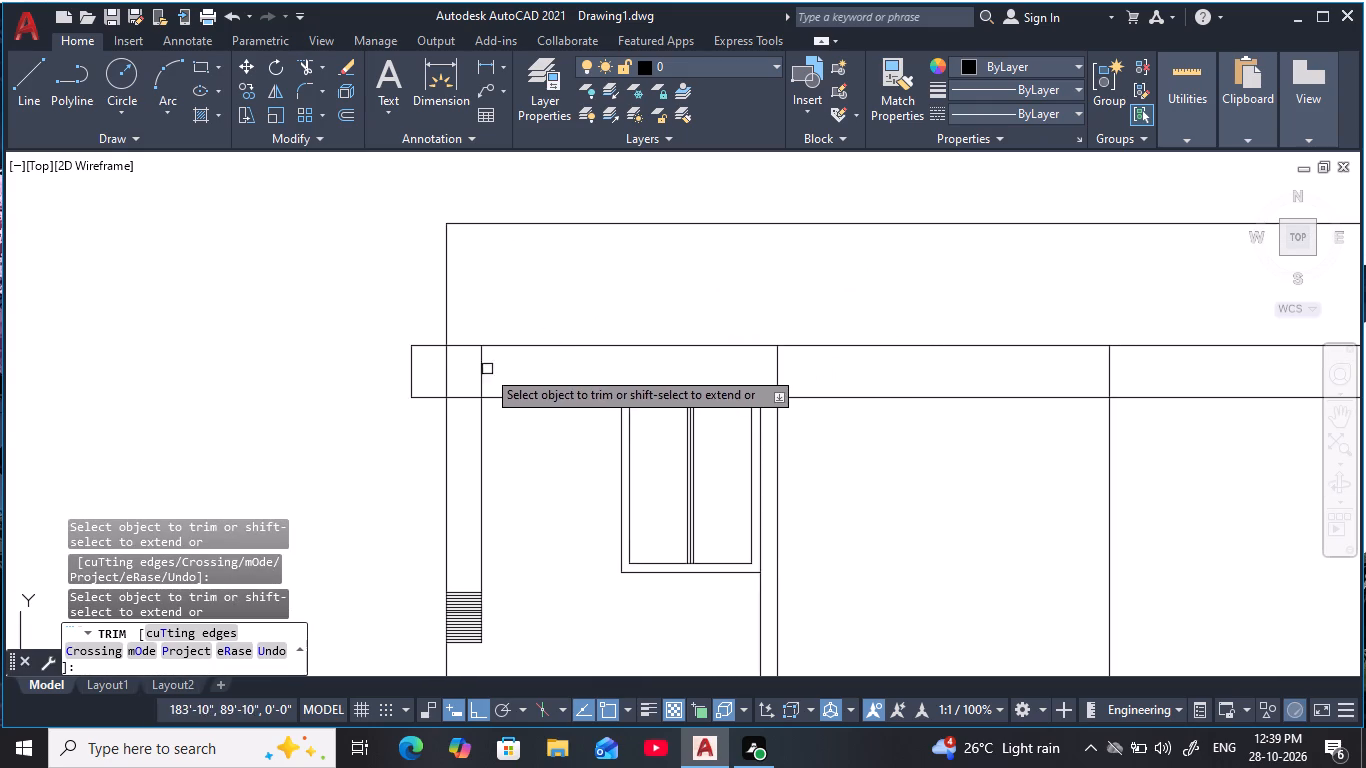
{"action": "left_click", "coordinate": [478, 373]}
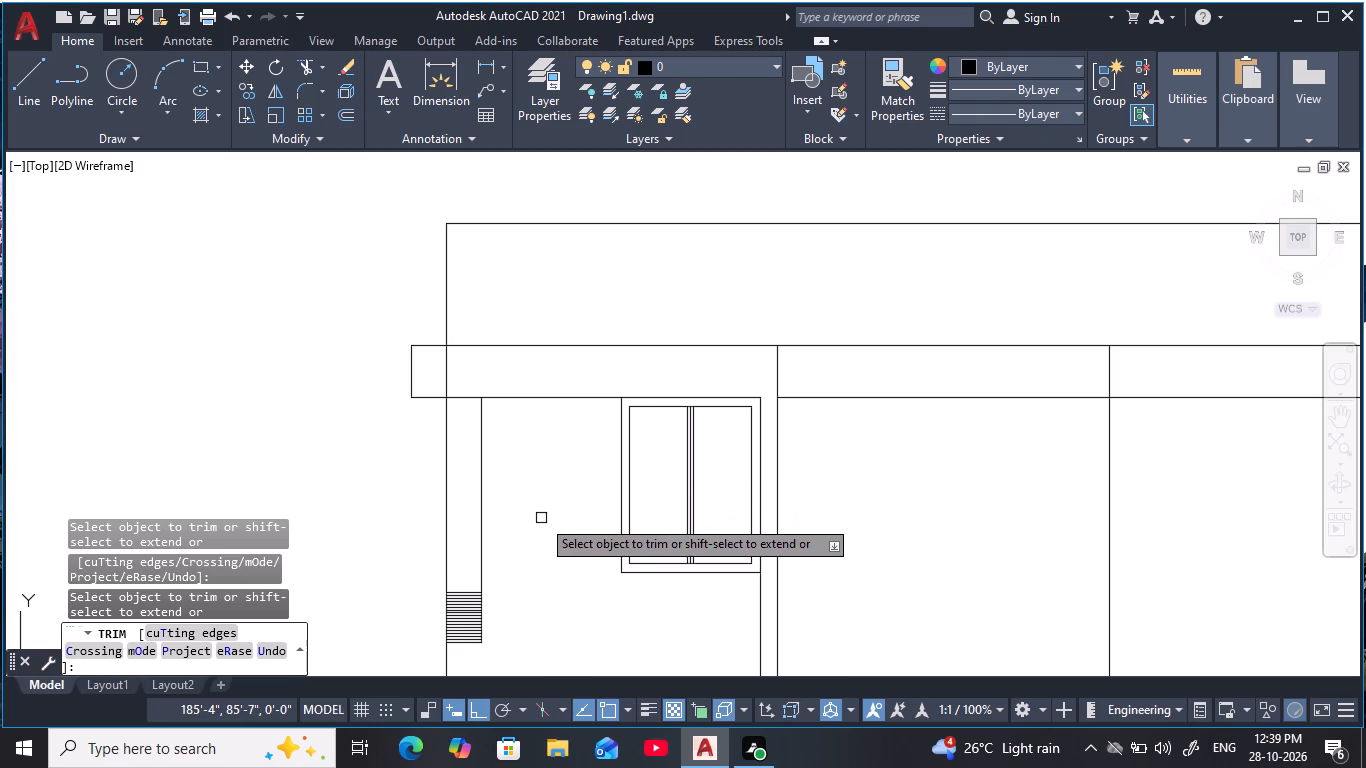
{"action": "middle_click_drag", "start_coordinate": [541, 518], "coordinate": [511, 502]}
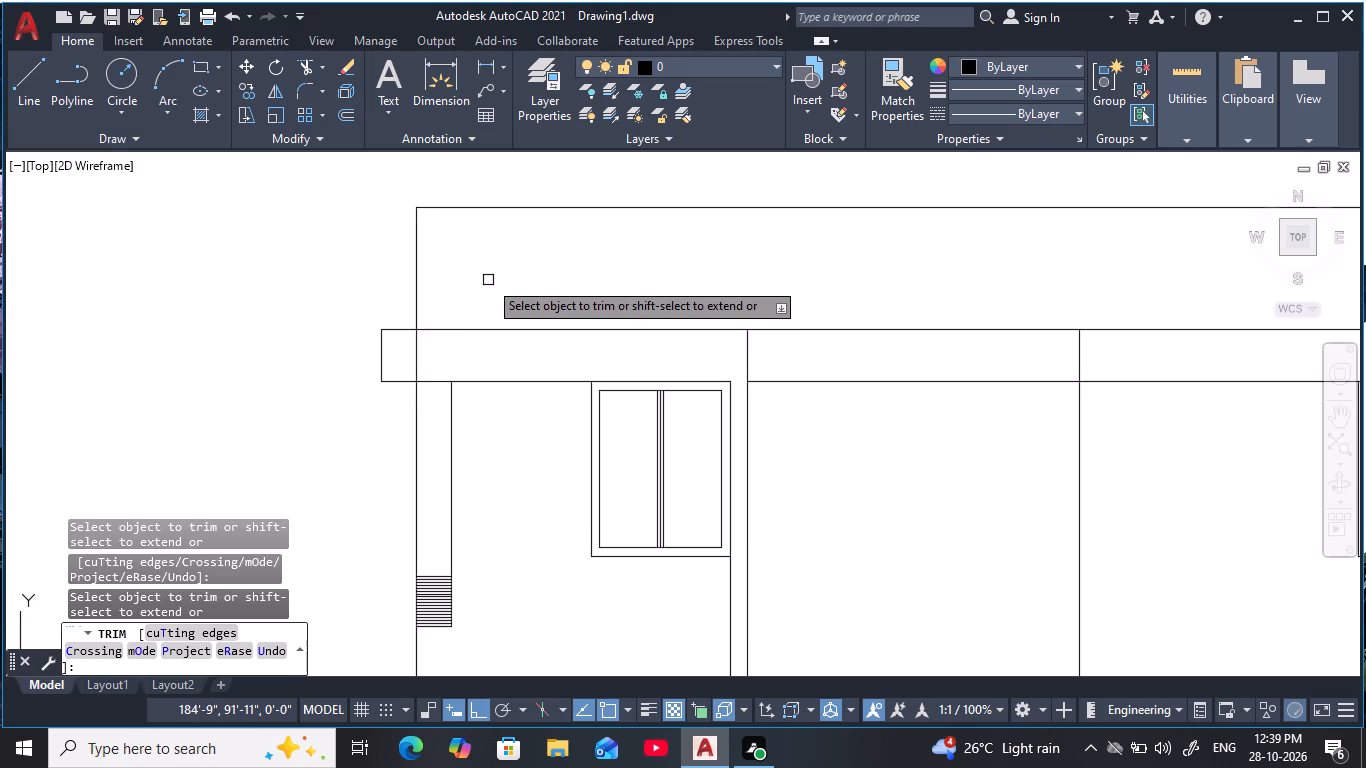
{"action": "scroll", "coordinate": [488, 280], "scroll_direction": "down", "scroll_amount": 2}
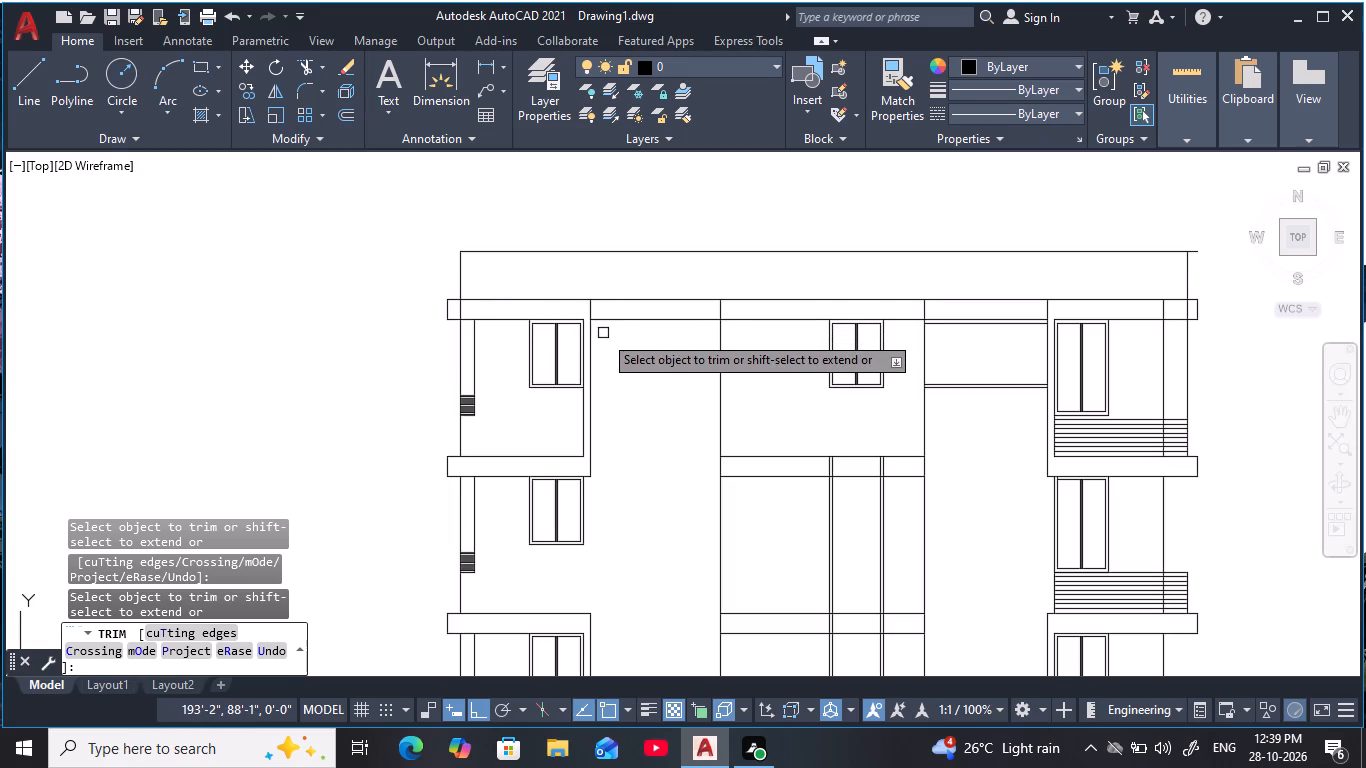
{"action": "middle_click_drag", "start_coordinate": [479, 348], "coordinate": [485, 389]}
{"action": "key", "text": "Escape"}
{"action": "key", "text": "Escape"}
{"action": "key", "text": "Escape"}
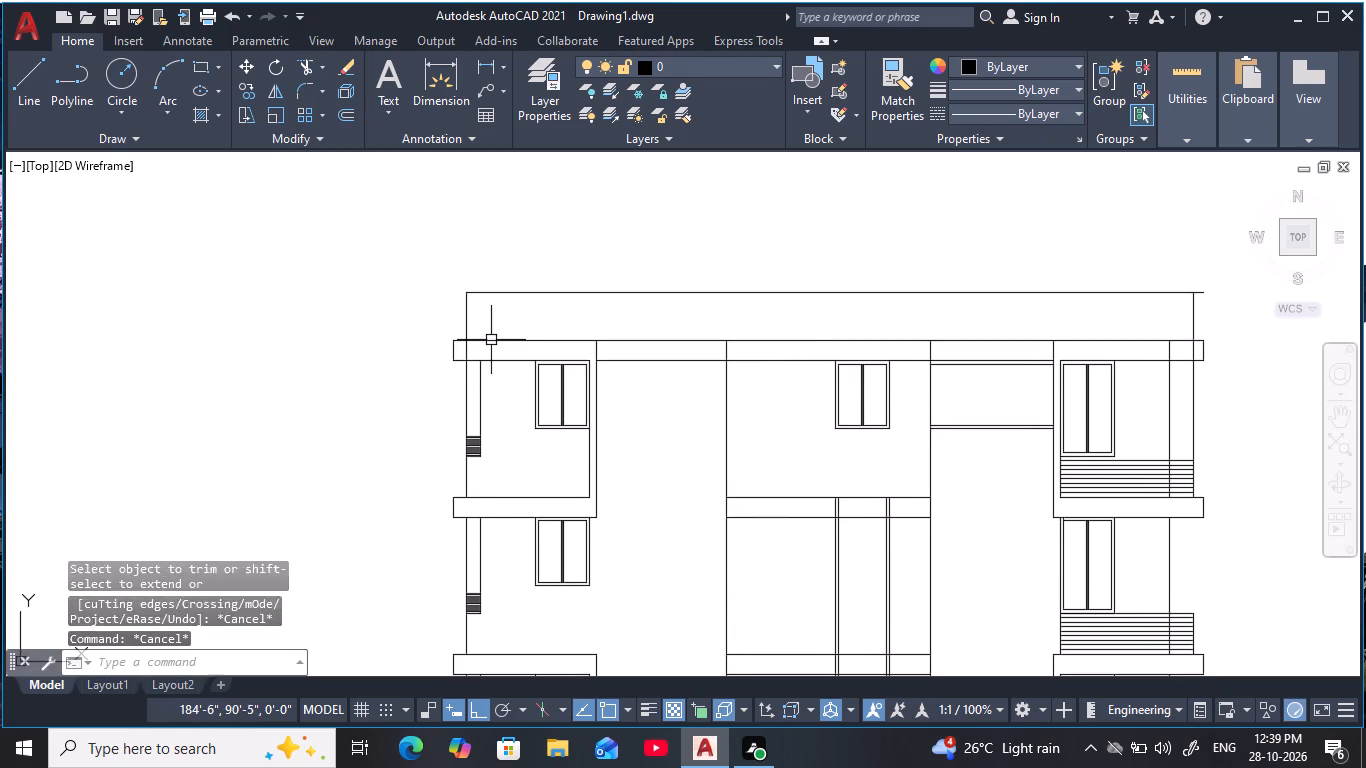
Extend the left column's inner vertical line through the roof slab up to the topmost horizontal line.
{"action": "key", "text": "Escape"}
{"action": "type", "text": "ex"}
{"action": "key", "text": "space"}
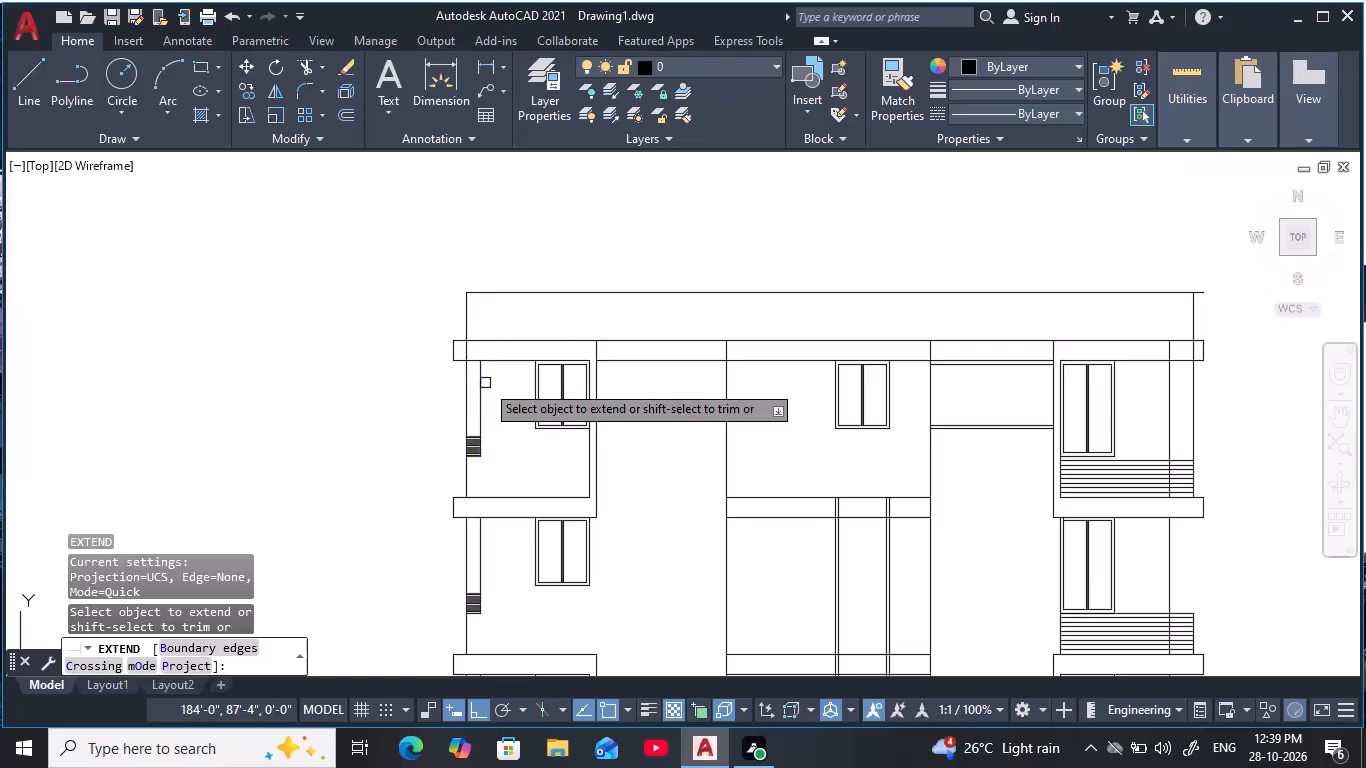
{"action": "left_click", "coordinate": [485, 383]}
{"action": "left_click", "coordinate": [474, 379]}
{"action": "left_click", "coordinate": [485, 350]}
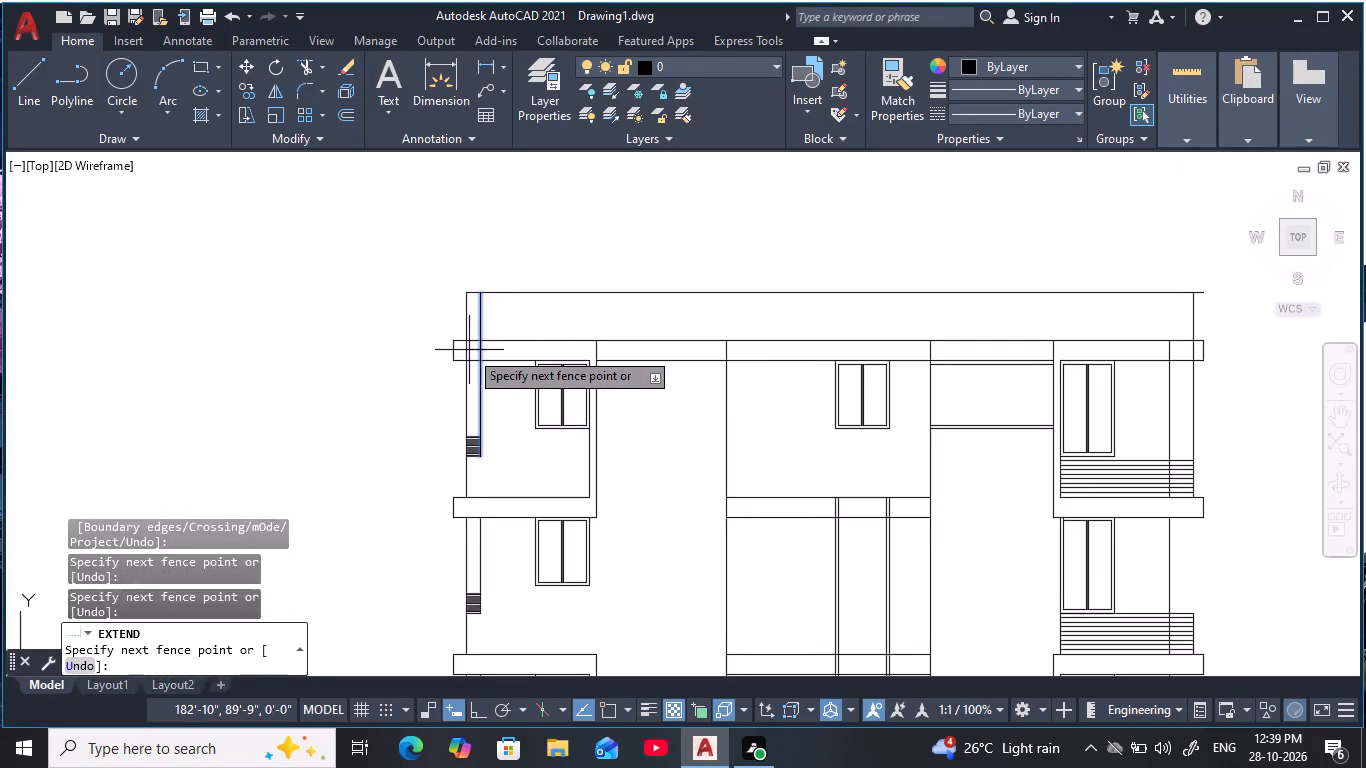
{"action": "left_click", "coordinate": [469, 350]}
{"action": "key", "text": "Escape"}
{"action": "key", "text": "Escape"}
{"action": "key", "text": "Escape"}
Trim the left column's outer line above and inside the roof slab, and the topmost line's overhang beyond the column's inner line.
{"action": "type", "text": "tr"}
{"action": "key", "text": "space"}
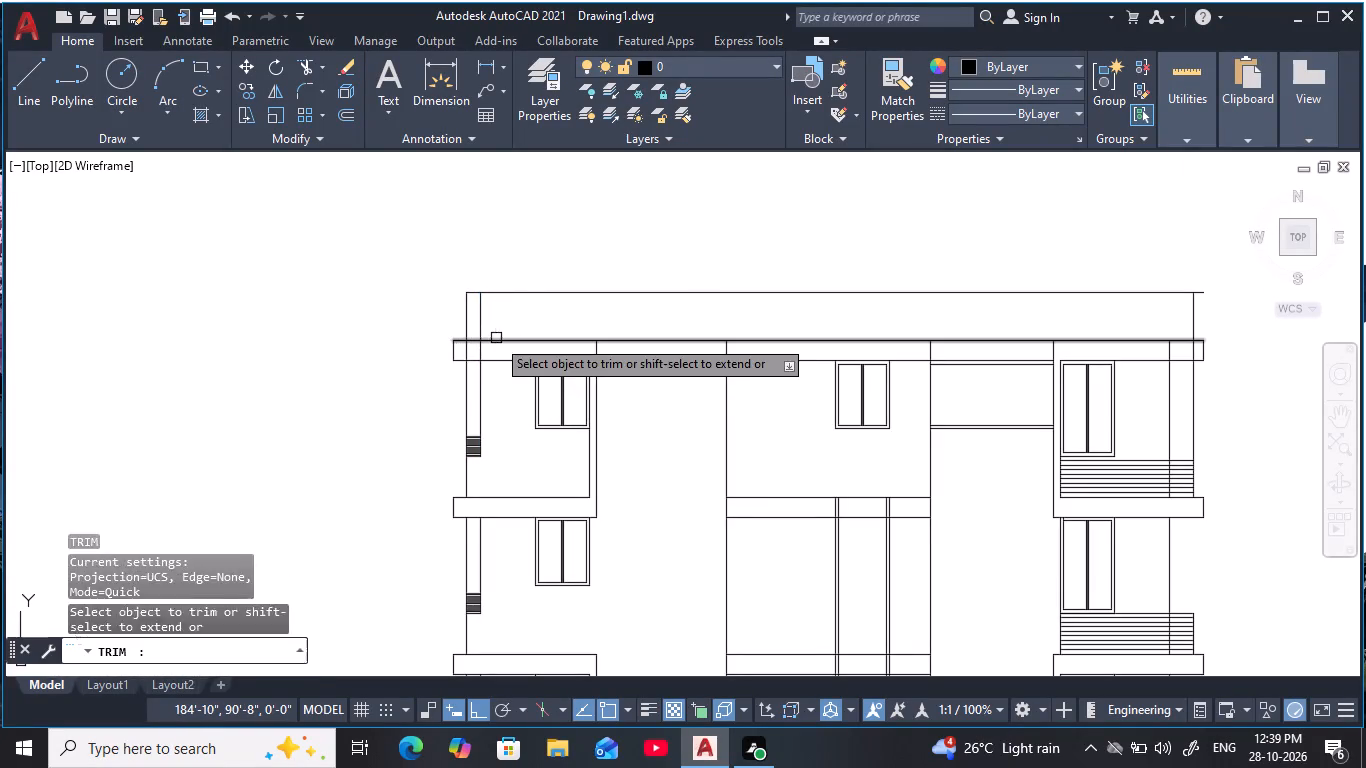
{"action": "left_click", "coordinate": [466, 321]}
{"action": "left_click", "coordinate": [469, 293]}
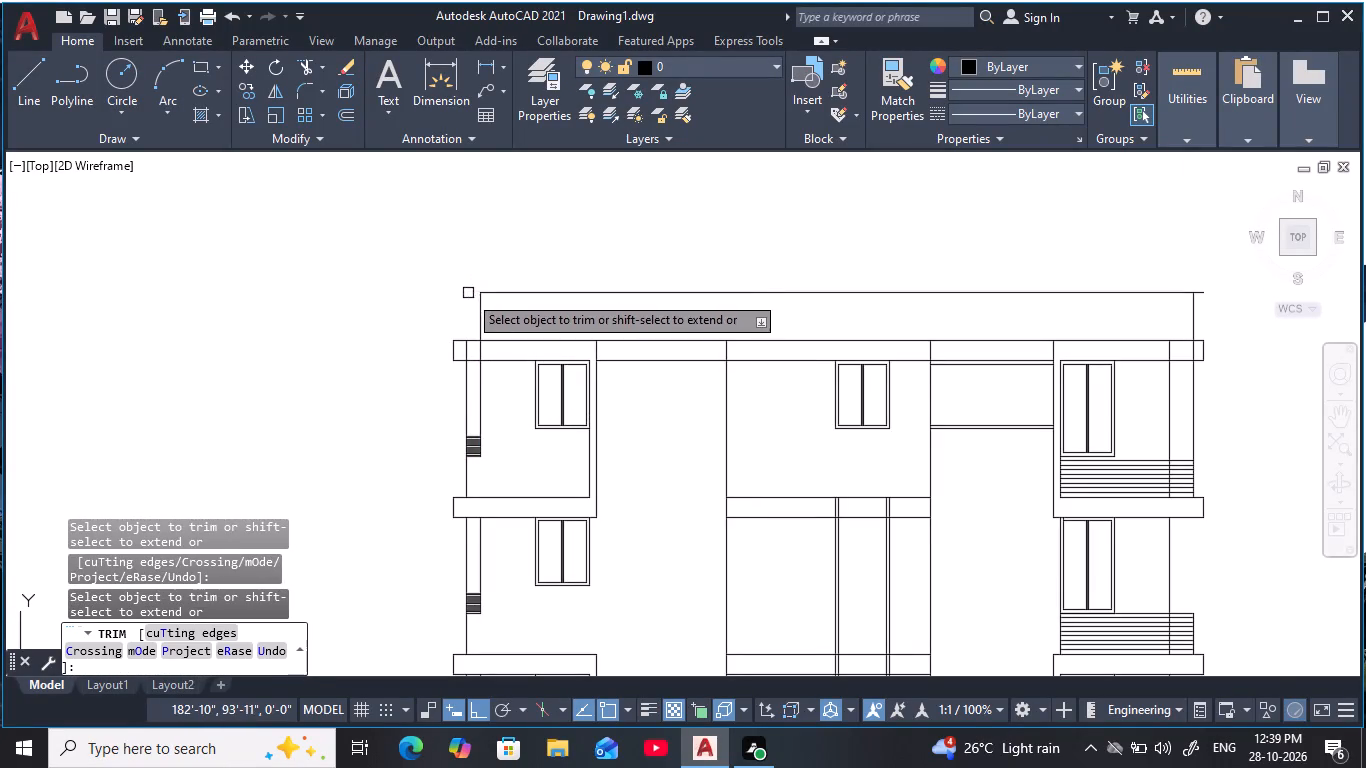
{"action": "left_click", "coordinate": [466, 355]}
{"action": "middle_click_drag", "start_coordinate": [555, 326], "coordinate": [528, 334]}
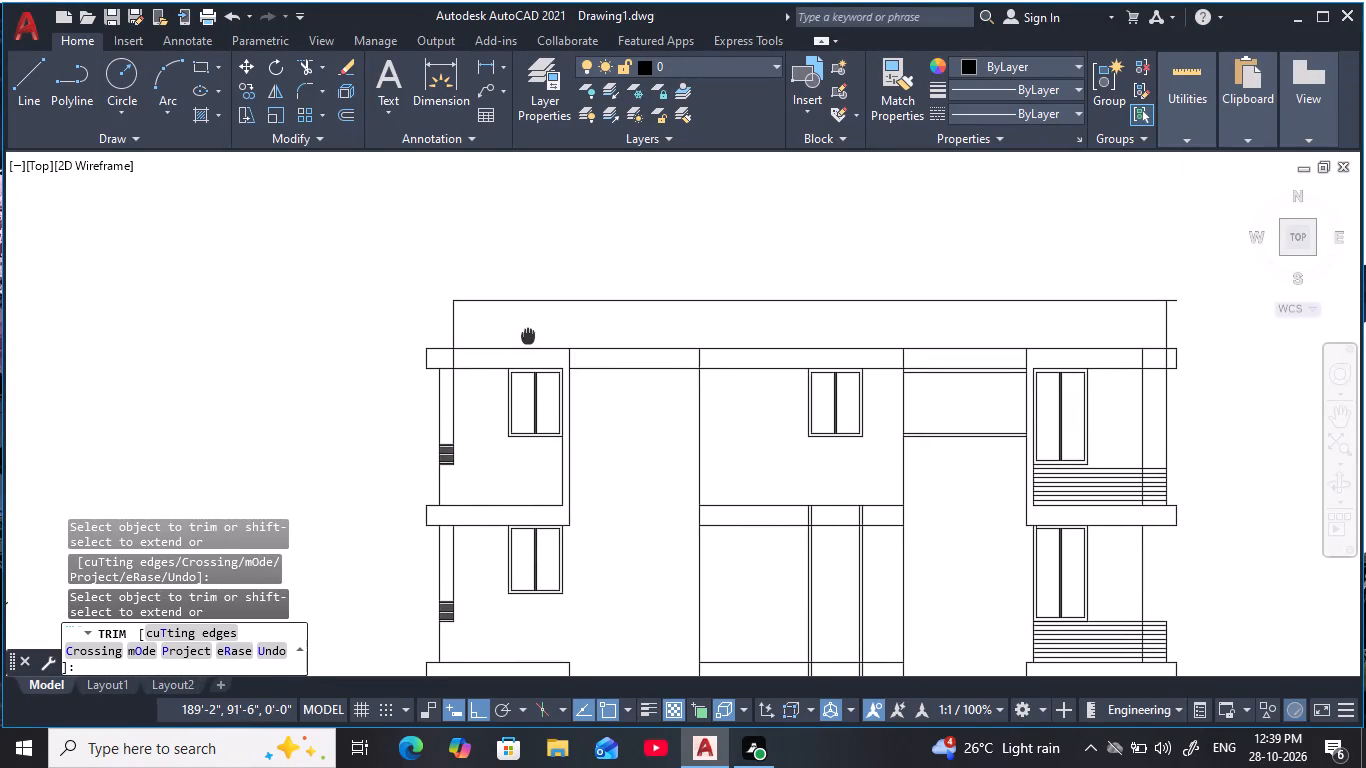
{"action": "middle_click_drag", "start_coordinate": [528, 334], "coordinate": [527, 334]}
{"action": "key", "text": "Escape"}
{"action": "key", "text": "Escape"}
{"action": "key", "text": "Escape"}
{"action": "key", "text": "Escape"}
{"action": "key", "text": "Escape"}
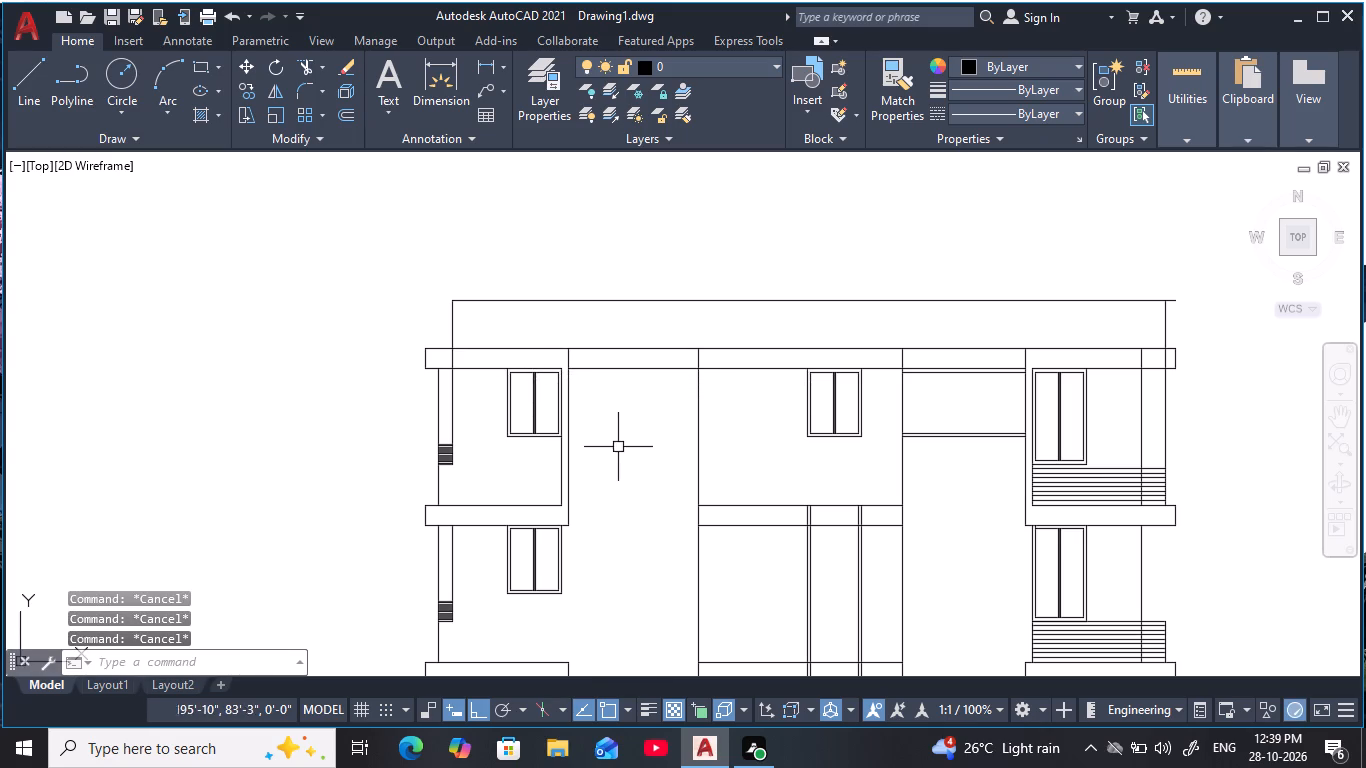
{"action": "key", "text": "Escape"}
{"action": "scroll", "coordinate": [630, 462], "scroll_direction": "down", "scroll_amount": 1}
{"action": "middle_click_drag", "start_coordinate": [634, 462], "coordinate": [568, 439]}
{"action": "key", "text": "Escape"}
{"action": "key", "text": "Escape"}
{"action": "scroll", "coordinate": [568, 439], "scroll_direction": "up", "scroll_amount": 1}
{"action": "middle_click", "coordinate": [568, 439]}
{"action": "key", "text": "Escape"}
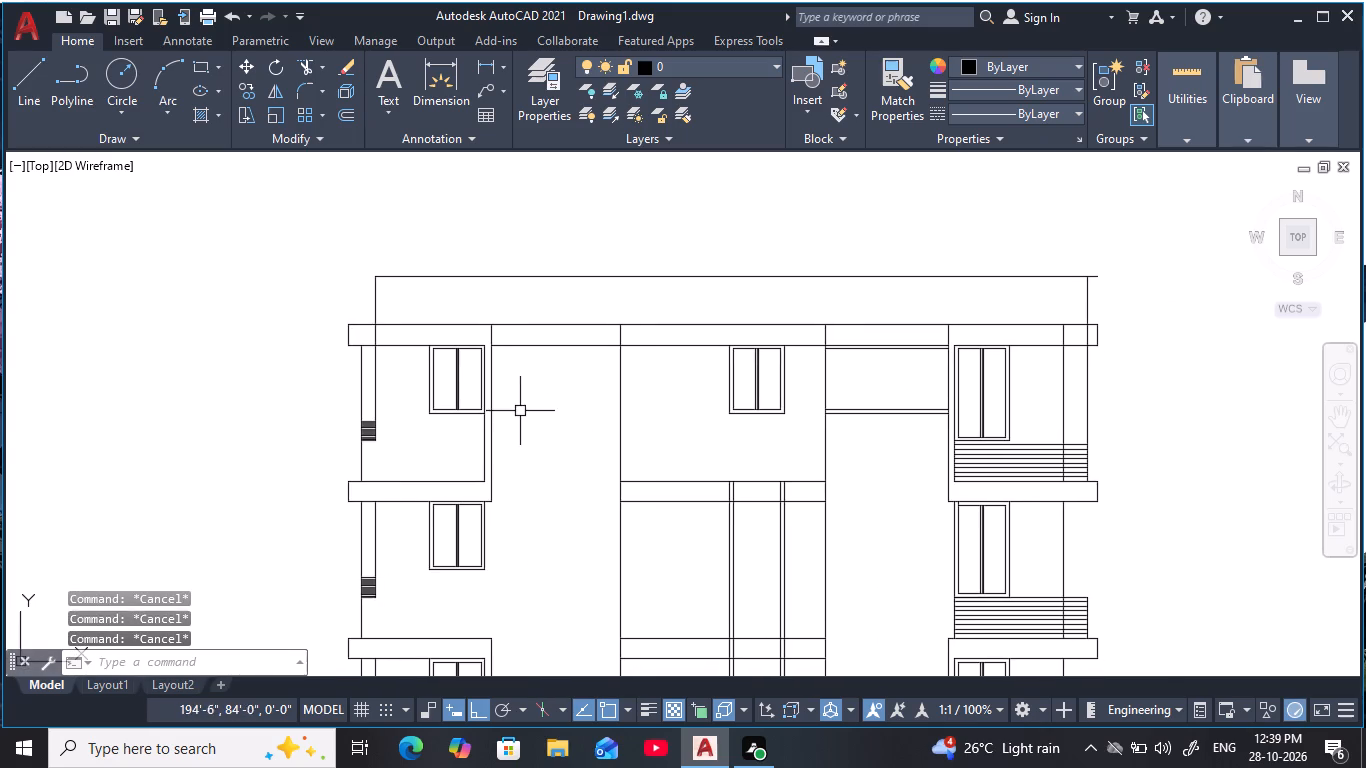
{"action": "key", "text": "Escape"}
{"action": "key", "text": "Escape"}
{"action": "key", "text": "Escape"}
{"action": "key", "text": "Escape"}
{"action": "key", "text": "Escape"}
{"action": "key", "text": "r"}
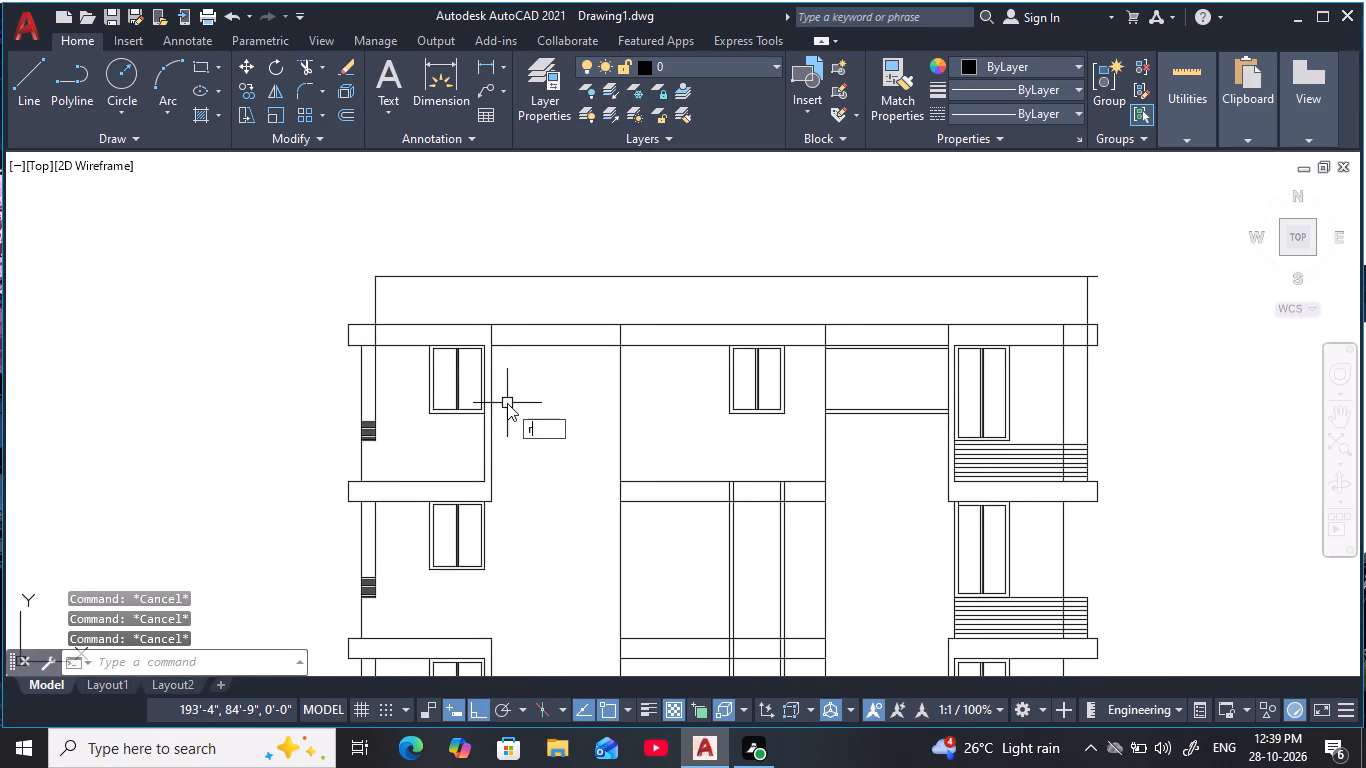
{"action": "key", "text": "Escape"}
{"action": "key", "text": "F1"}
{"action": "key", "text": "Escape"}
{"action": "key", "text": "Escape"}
Trim the piece of the left column's inner line that crosses the roof slab.
{"action": "type", "text": "tr"}
{"action": "key", "text": "space"}
{"action": "scroll", "coordinate": [392, 351], "scroll_direction": "up", "scroll_amount": 1}
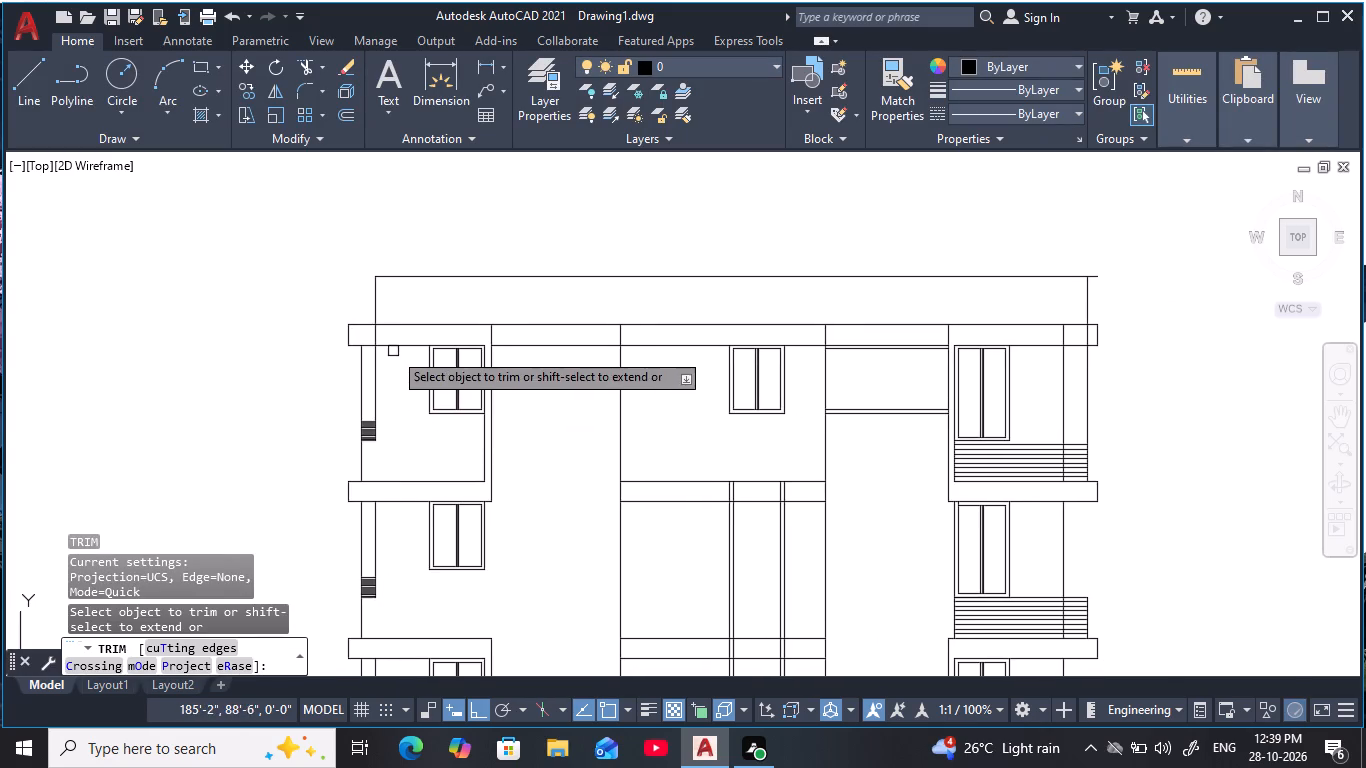
{"action": "left_click_drag", "start_coordinate": [374, 325], "coordinate": [339, 326]}
{"action": "scroll", "coordinate": [594, 399], "scroll_direction": "down", "scroll_amount": 2}
{"action": "middle_click_drag", "start_coordinate": [595, 402], "coordinate": [438, 397]}
{"action": "key", "text": "Escape"}
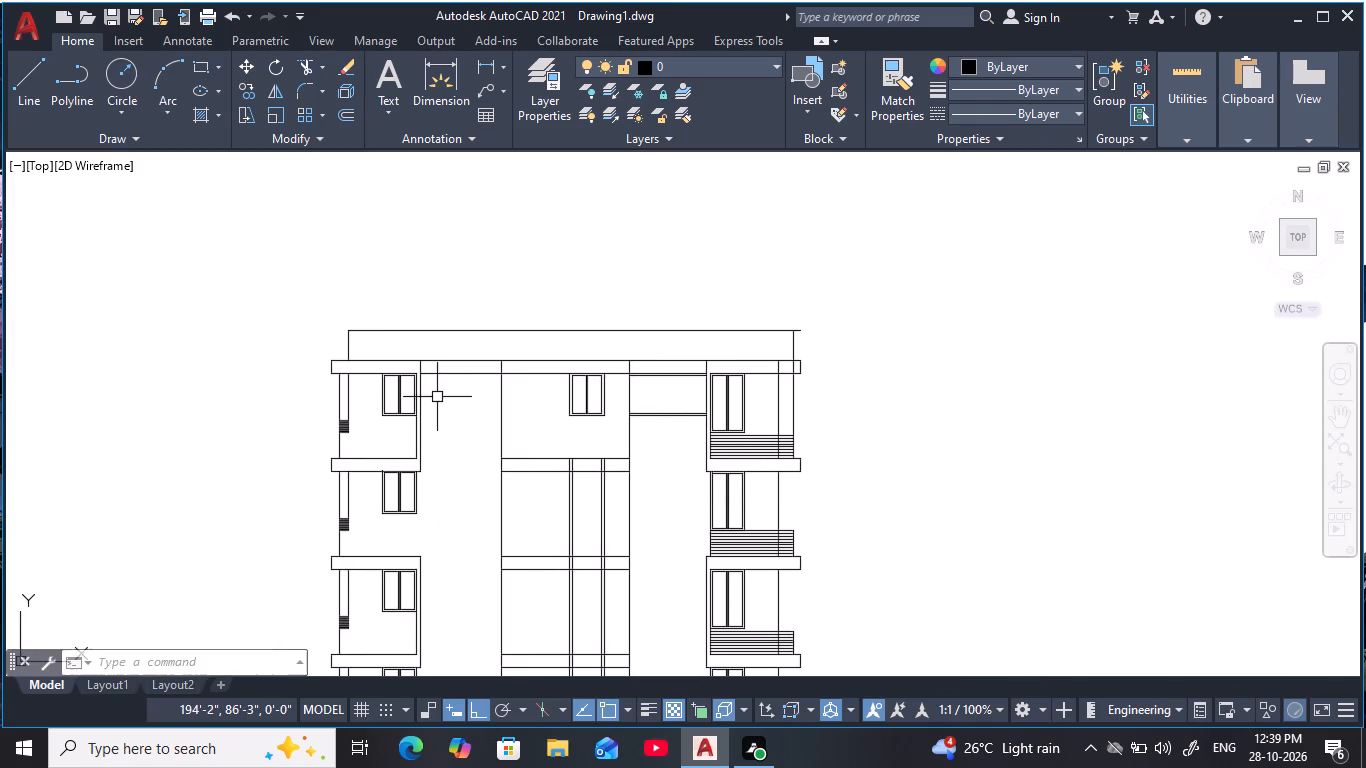
{"action": "key", "text": "Escape"}
{"action": "key", "text": "Escape"}
{"action": "middle_click", "coordinate": [444, 408]}
{"action": "key", "text": "Escape"}
{"action": "key", "text": "Escape"}
{"action": "key", "text": "Escape"}
{"action": "key", "text": "Escape"}
{"action": "key", "text": "Escape"}
{"action": "key", "text": "Escape"}
Trim the two vertical lines crossing the roof slab above the top-floor right balcony.
{"action": "scroll", "coordinate": [471, 428], "scroll_direction": "up", "scroll_amount": 1}
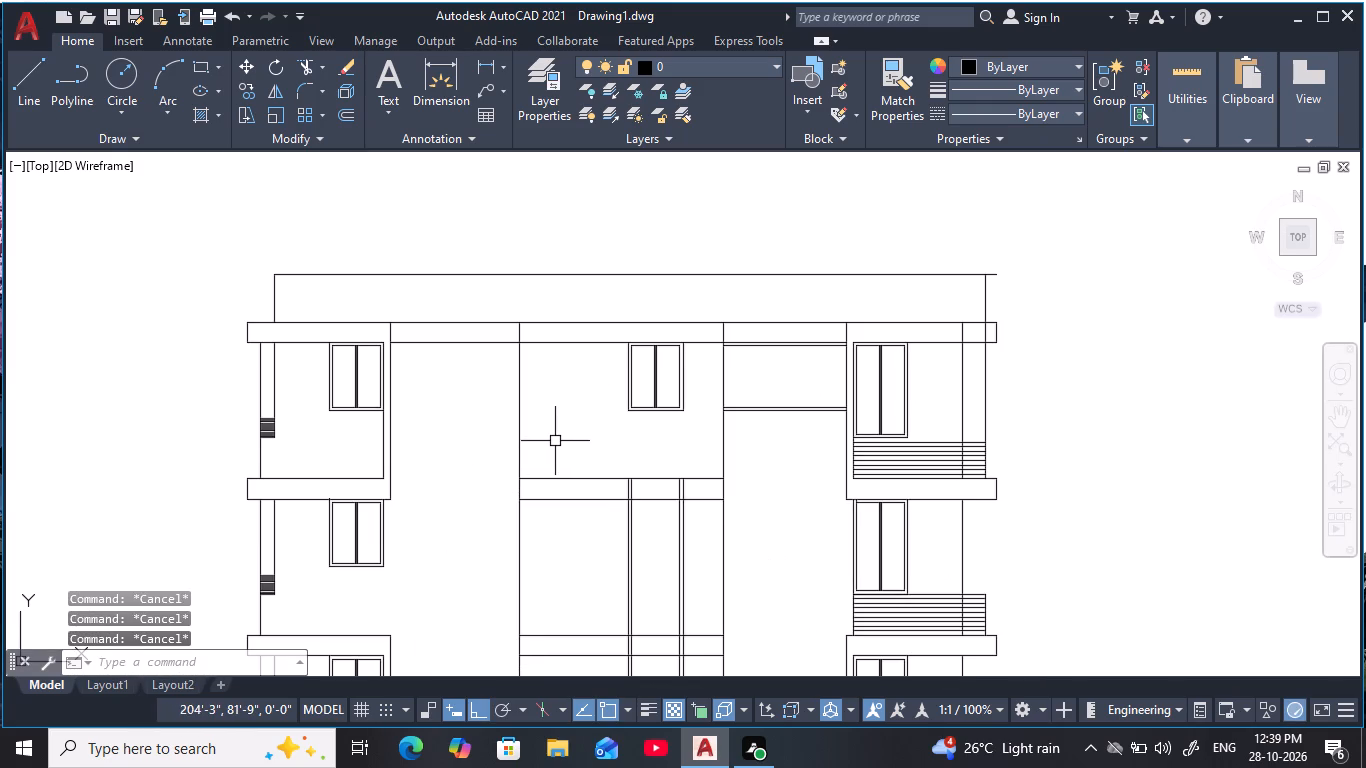
{"action": "key", "text": "t"}
{"action": "key", "text": "r"}
{"action": "key", "text": "space"}
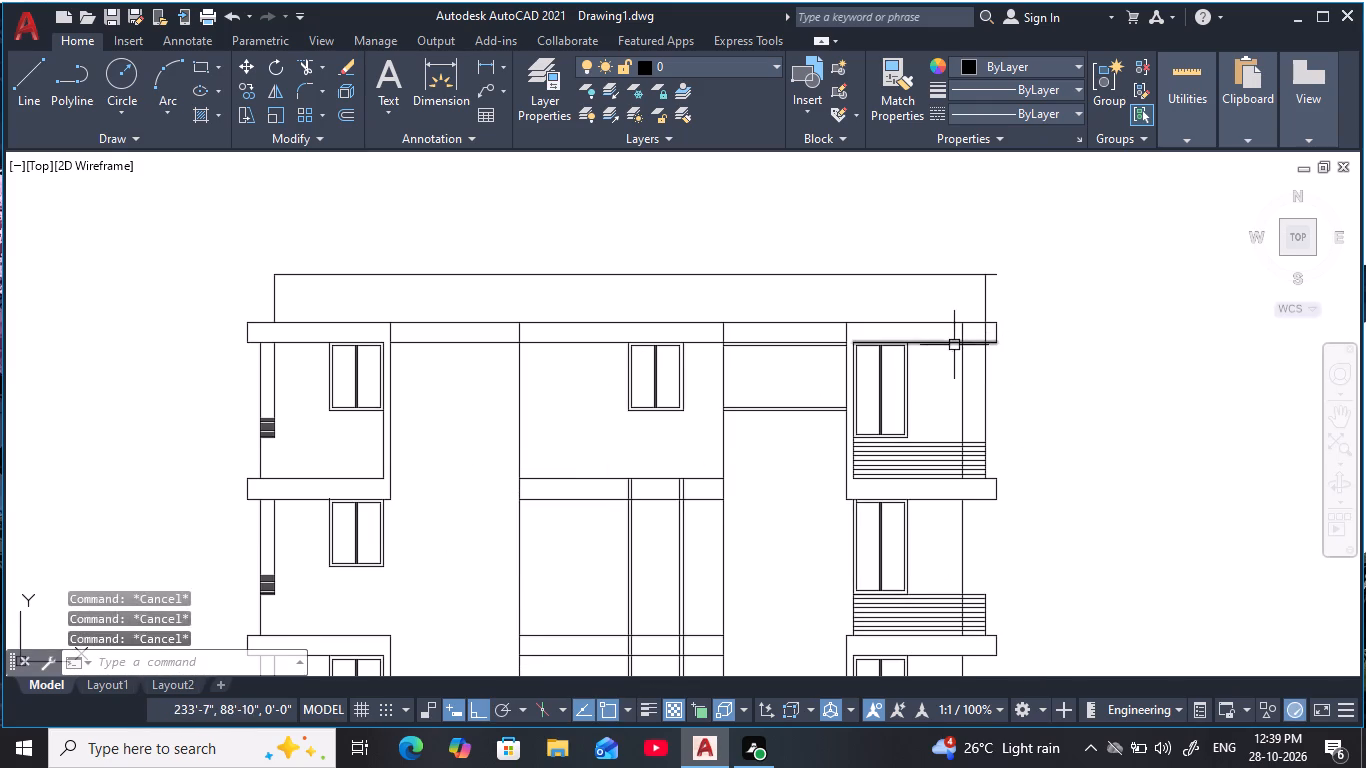
{"action": "scroll", "coordinate": [961, 346], "scroll_direction": "up", "scroll_amount": 1}
{"action": "left_click", "coordinate": [1000, 324]}
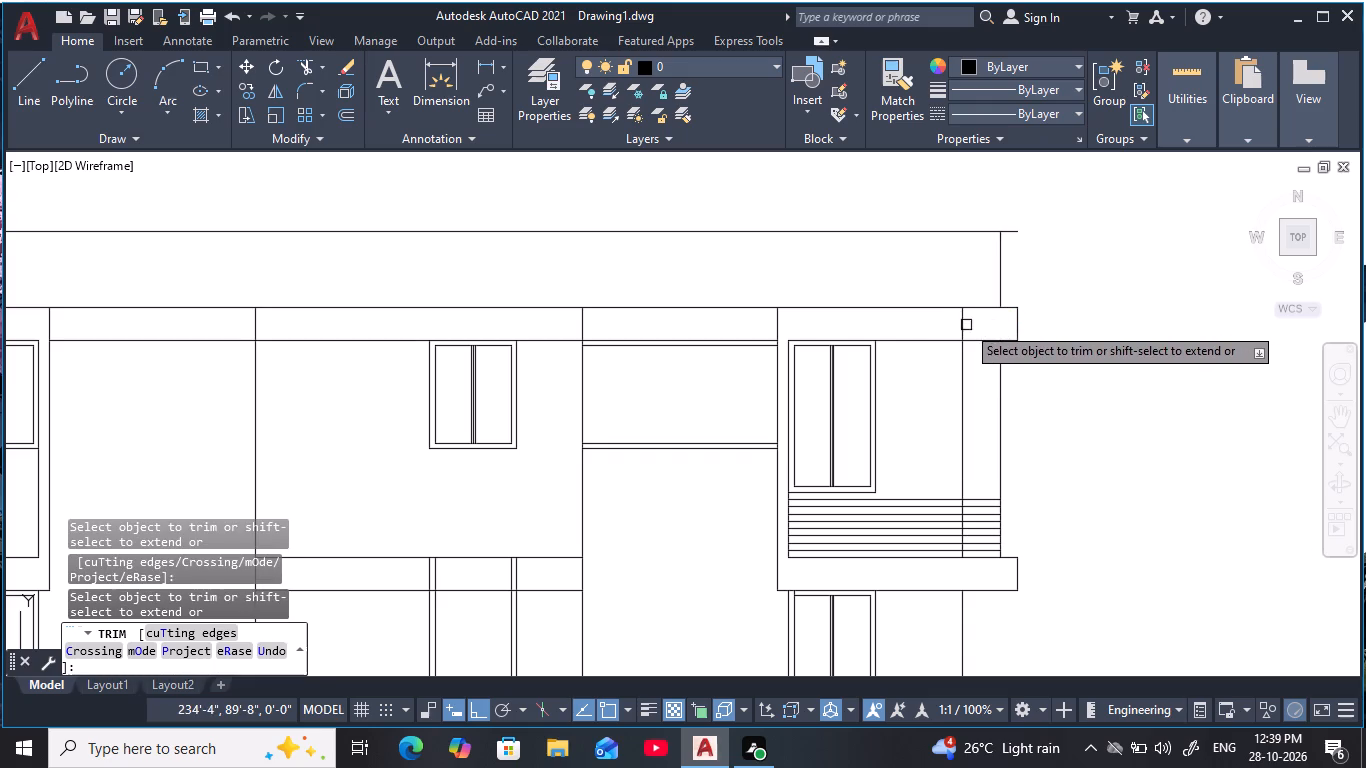
{"action": "left_click", "coordinate": [966, 325]}
{"action": "scroll", "coordinate": [794, 339], "scroll_direction": "down", "scroll_amount": 3}
{"action": "scroll", "coordinate": [752, 420], "scroll_direction": "up", "scroll_amount": 1}
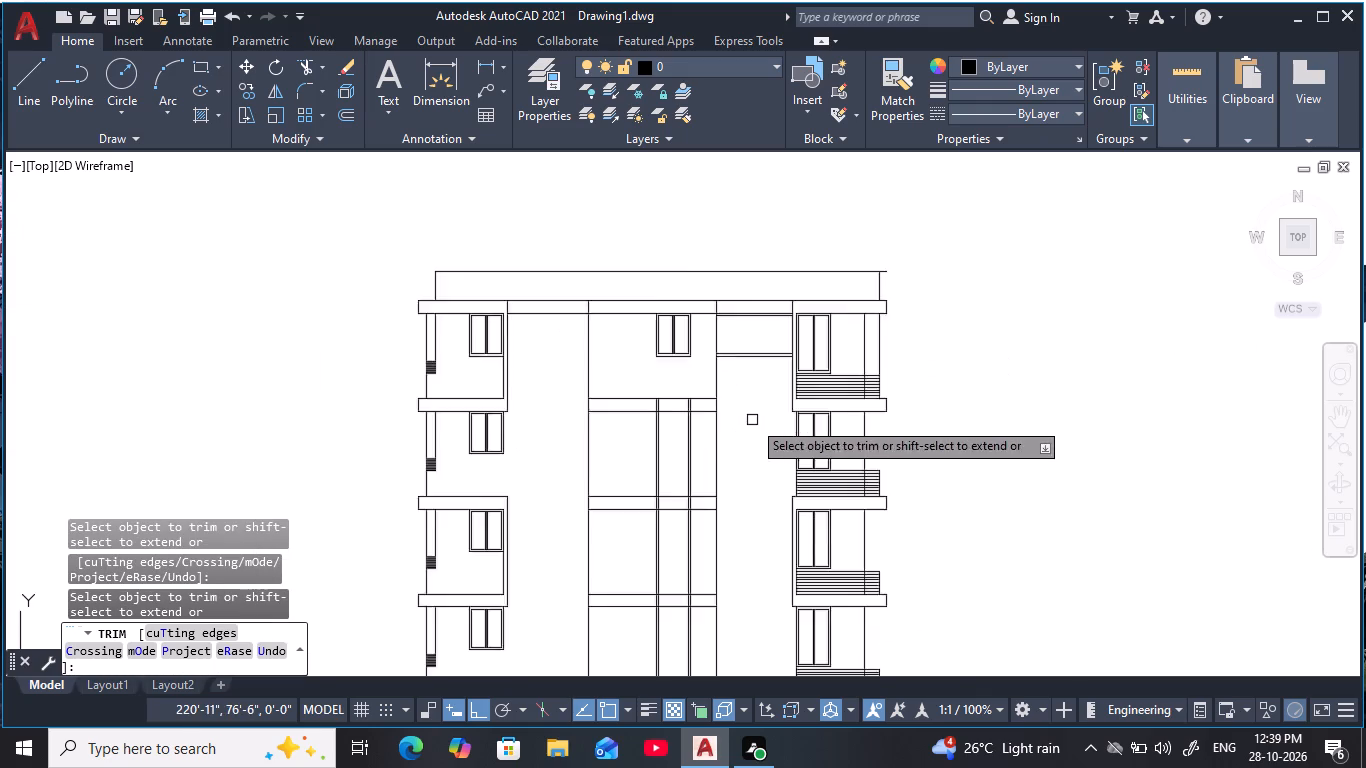
Trim the three horizontal lines below the roof slab between the central and right bays on the top floor.
{"action": "scroll", "coordinate": [752, 419], "scroll_direction": "up", "scroll_amount": 1}
{"action": "middle_click_drag", "start_coordinate": [752, 419], "coordinate": [770, 536]}
{"action": "scroll", "coordinate": [776, 458], "scroll_direction": "up", "scroll_amount": 2}
{"action": "left_click_drag", "start_coordinate": [780, 445], "coordinate": [753, 351]}
{"action": "middle_click_drag", "start_coordinate": [752, 352], "coordinate": [755, 381]}
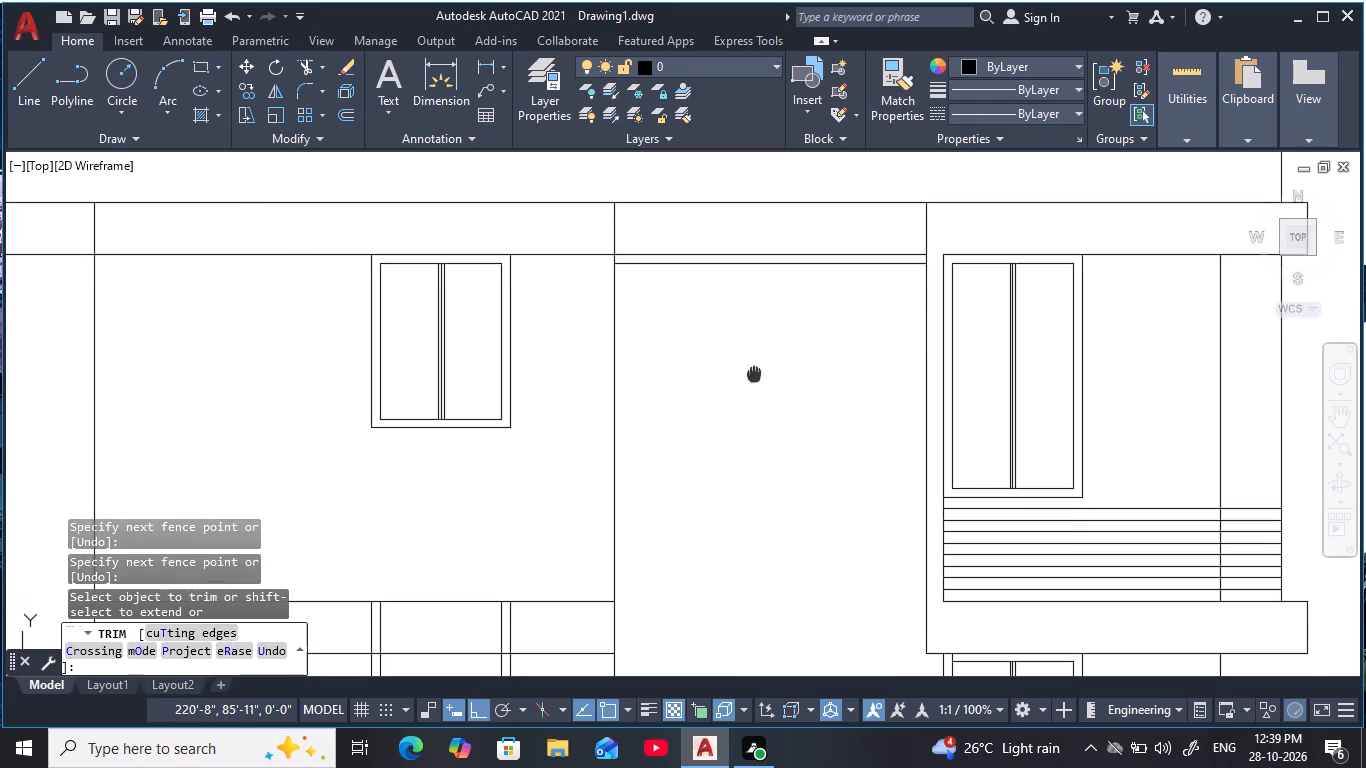
{"action": "middle_click_drag", "start_coordinate": [755, 381], "coordinate": [750, 511]}
{"action": "left_click", "coordinate": [742, 405]}
{"action": "scroll", "coordinate": [719, 502], "scroll_direction": "down", "scroll_amount": 2}
{"action": "middle_click_drag", "start_coordinate": [718, 509], "coordinate": [771, 480]}
{"action": "key", "text": "Escape"}
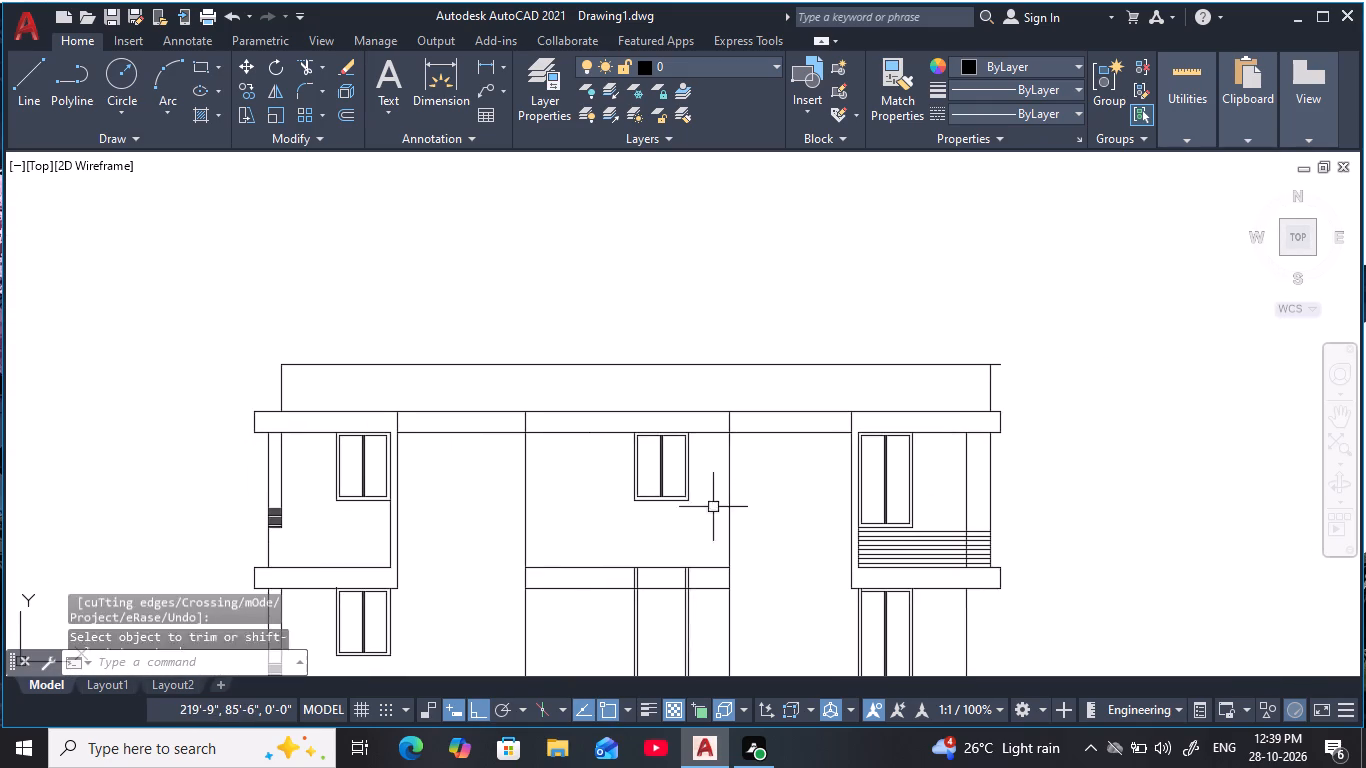
{"action": "key", "text": "Escape"}
{"action": "key", "text": "Escape"}
{"action": "key", "text": "Escape"}
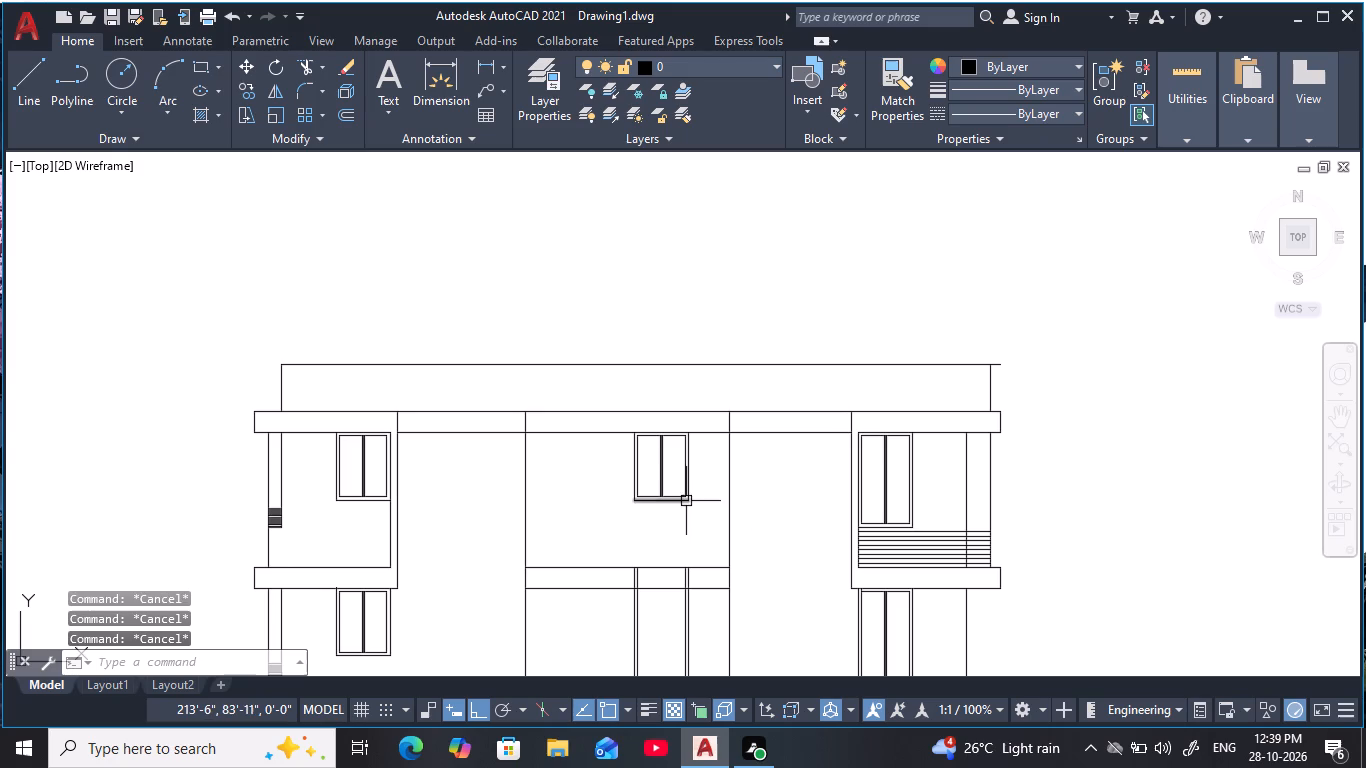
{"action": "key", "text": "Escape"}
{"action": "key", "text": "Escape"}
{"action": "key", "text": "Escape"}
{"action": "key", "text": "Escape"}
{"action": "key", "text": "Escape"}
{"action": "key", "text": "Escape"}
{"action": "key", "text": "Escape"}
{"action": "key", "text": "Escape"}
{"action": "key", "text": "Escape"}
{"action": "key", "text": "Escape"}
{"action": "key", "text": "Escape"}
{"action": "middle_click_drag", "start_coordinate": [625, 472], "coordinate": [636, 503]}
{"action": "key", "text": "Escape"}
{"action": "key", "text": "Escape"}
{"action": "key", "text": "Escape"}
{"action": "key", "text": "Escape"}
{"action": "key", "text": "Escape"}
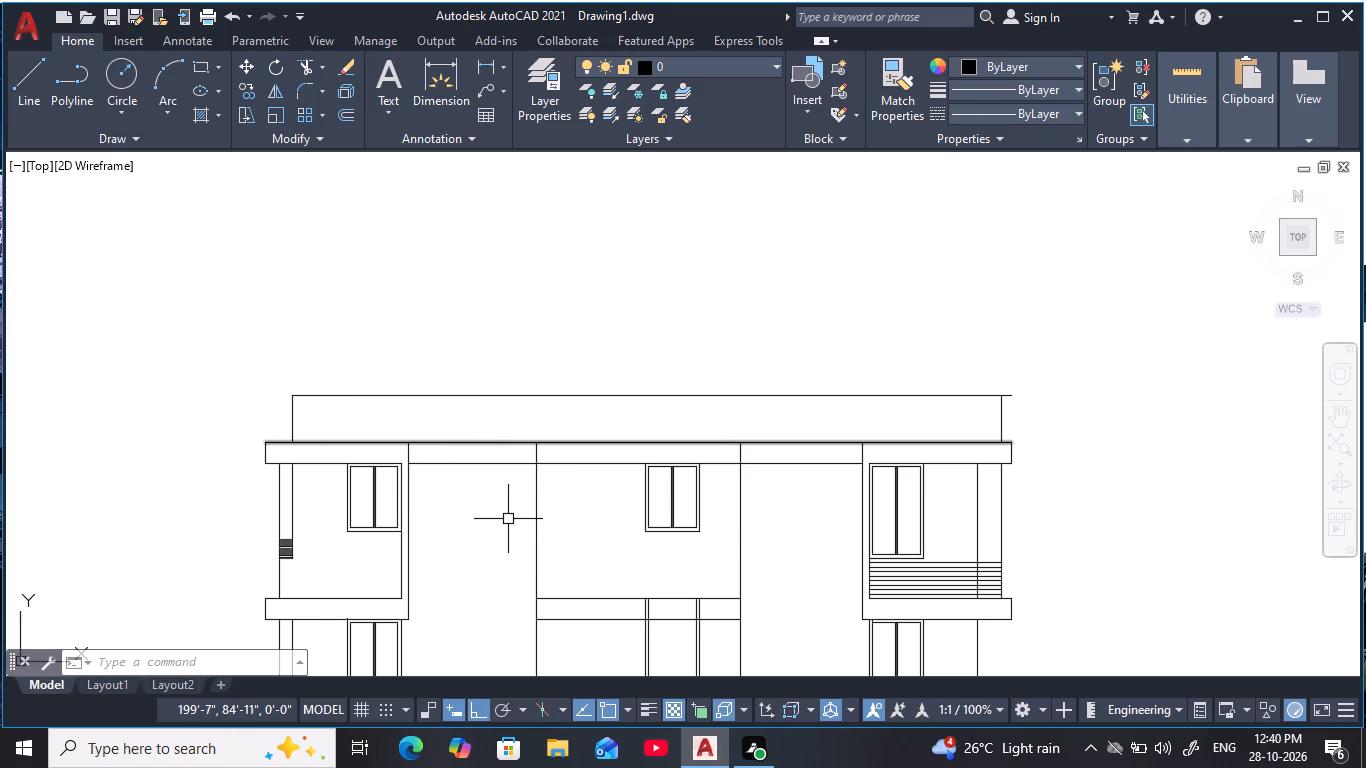
Extend the left vertical edge of the central bay up to the topmost horizontal line.
{"action": "key", "text": "e"}
{"action": "key", "text": "x"}
{"action": "key", "text": "space"}
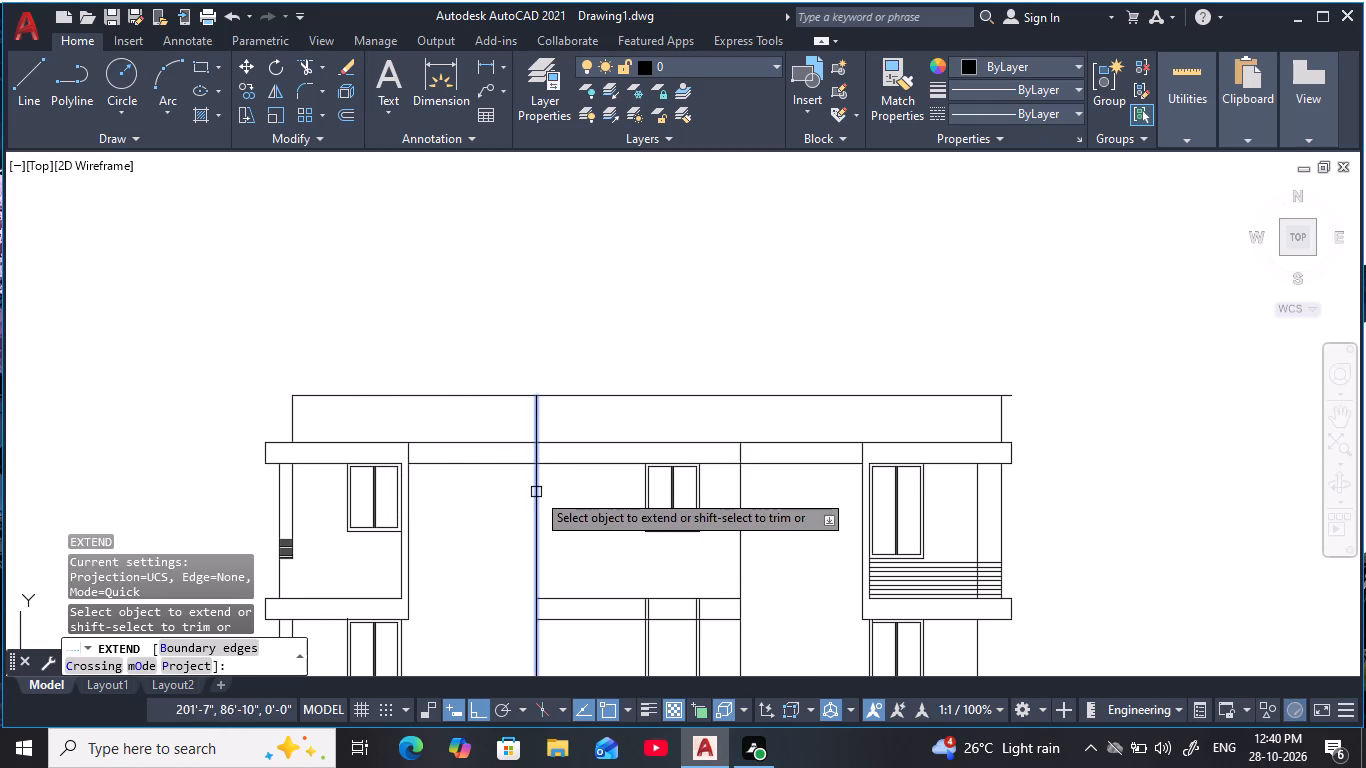
{"action": "left_click", "coordinate": [536, 491]}
{"action": "key", "text": "Escape"}
{"action": "key", "text": "Escape"}
{"action": "key", "text": "Escape"}
{"action": "key", "text": "Escape"}
Trim both roof slab lines across the gap between the left and central bays.
{"action": "type", "text": "tr"}
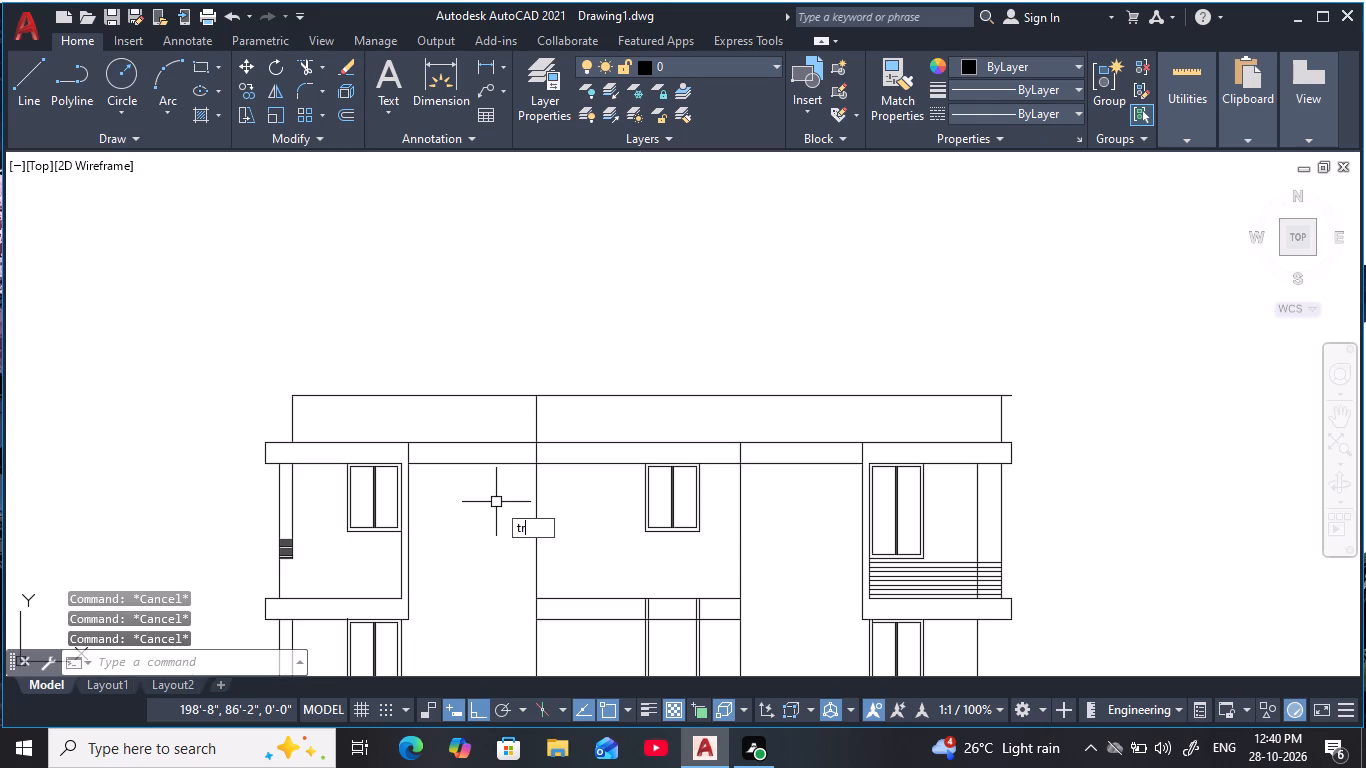
{"action": "key", "text": "space"}
{"action": "left_click_drag", "start_coordinate": [496, 502], "coordinate": [489, 431]}
{"action": "middle_click_drag", "start_coordinate": [449, 470], "coordinate": [463, 417]}
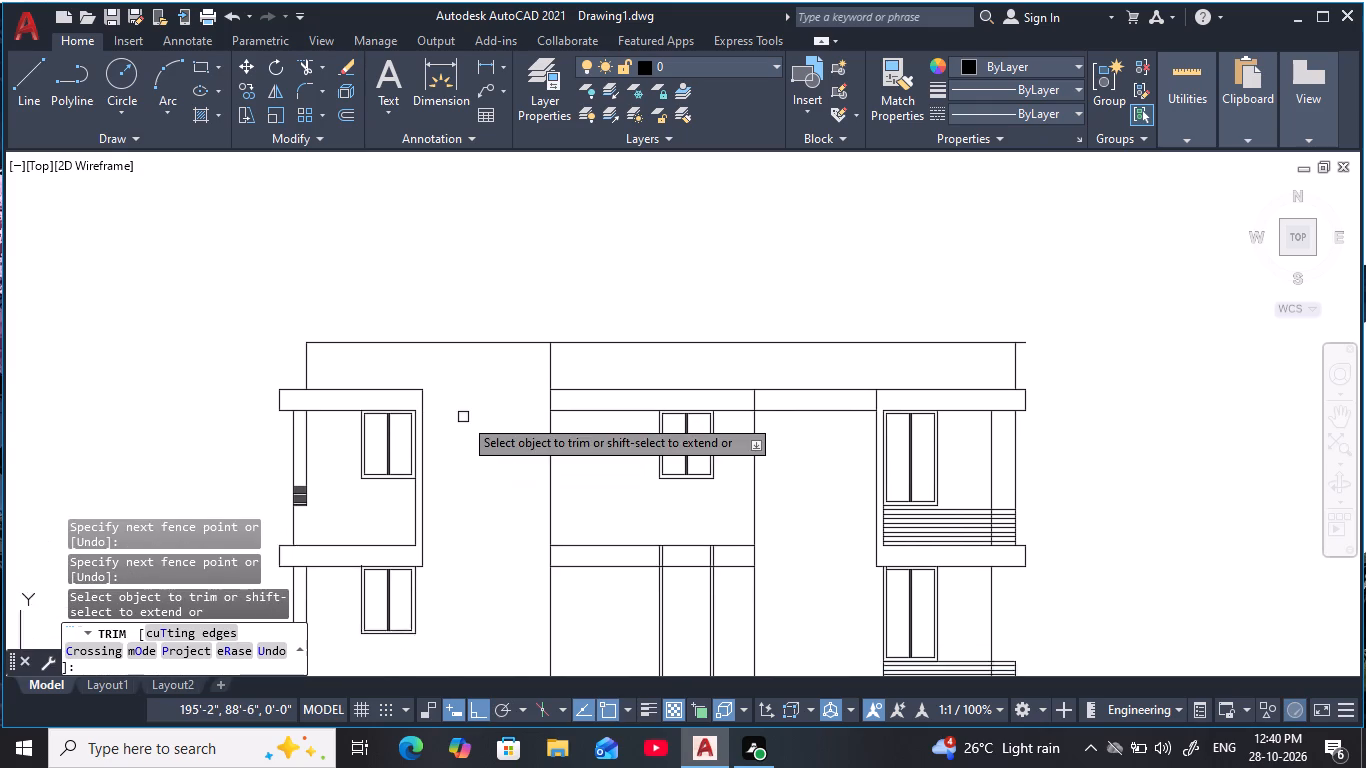
{"action": "scroll", "coordinate": [463, 417], "scroll_direction": "down", "scroll_amount": 1}
{"action": "middle_click_drag", "start_coordinate": [463, 417], "coordinate": [481, 431]}
{"action": "middle_click_drag", "start_coordinate": [494, 440], "coordinate": [442, 456]}
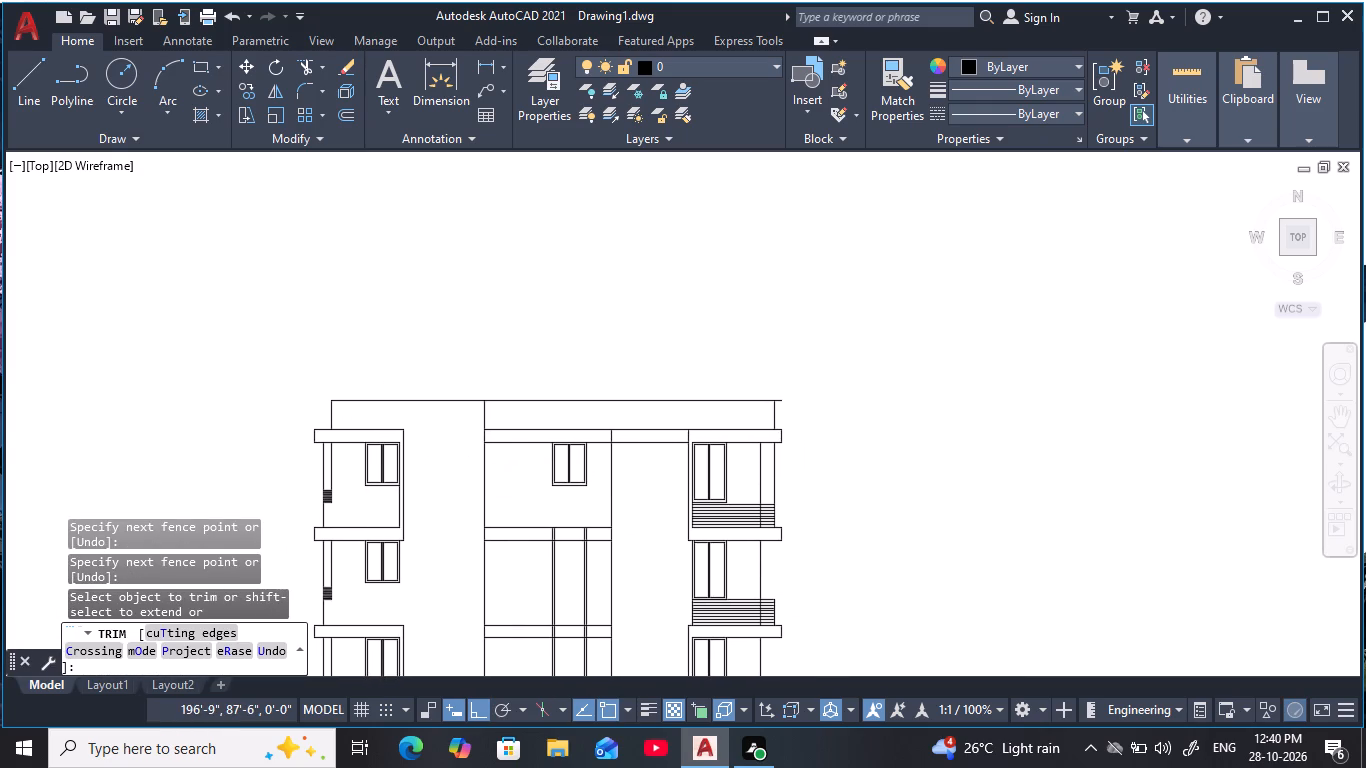
{"action": "key", "text": "Escape"}
{"action": "key", "text": "Escape"}
{"action": "key", "text": "Escape"}
Extend the right vertical edge of the central bay up to the topmost horizontal line.
{"action": "key", "text": "e"}
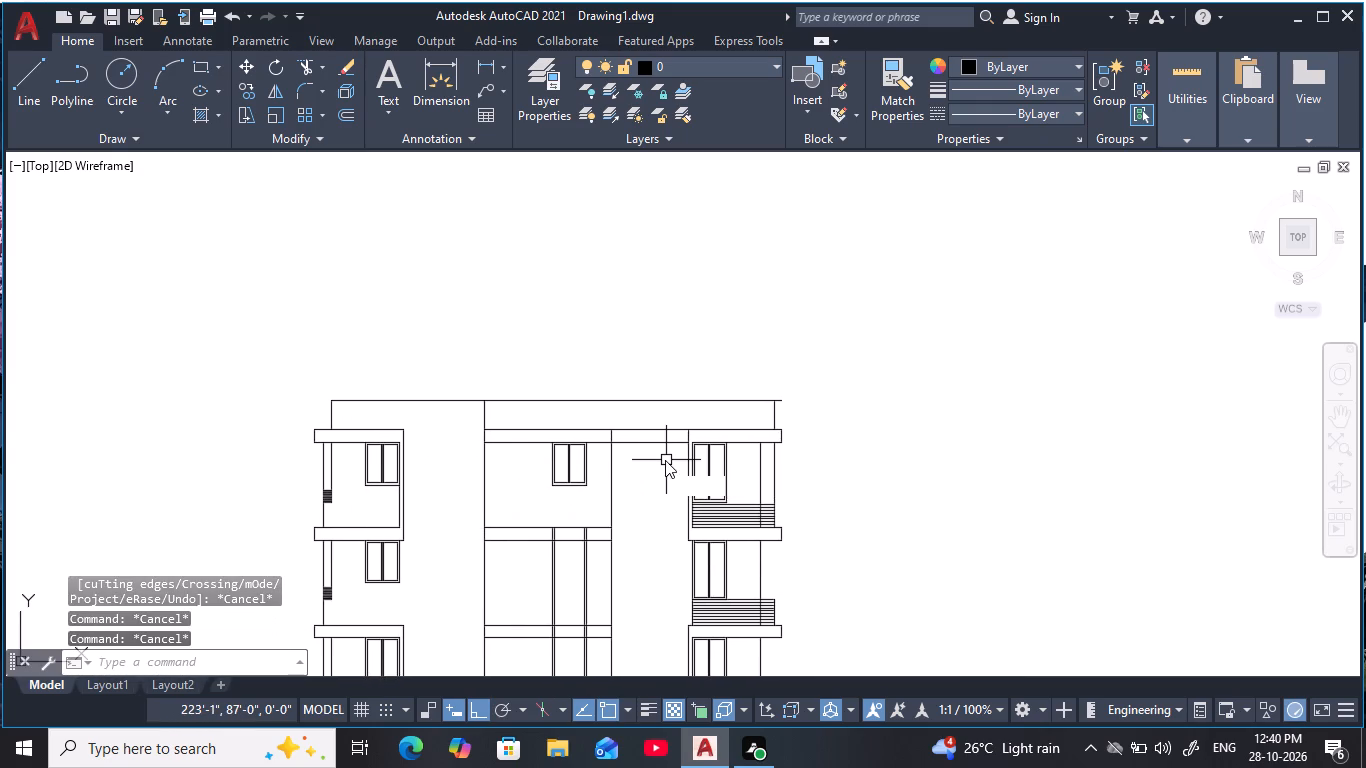
{"action": "type", "text": "x"}
{"action": "key", "text": "space"}
{"action": "left_click", "coordinate": [615, 465]}
{"action": "key", "text": "Escape"}
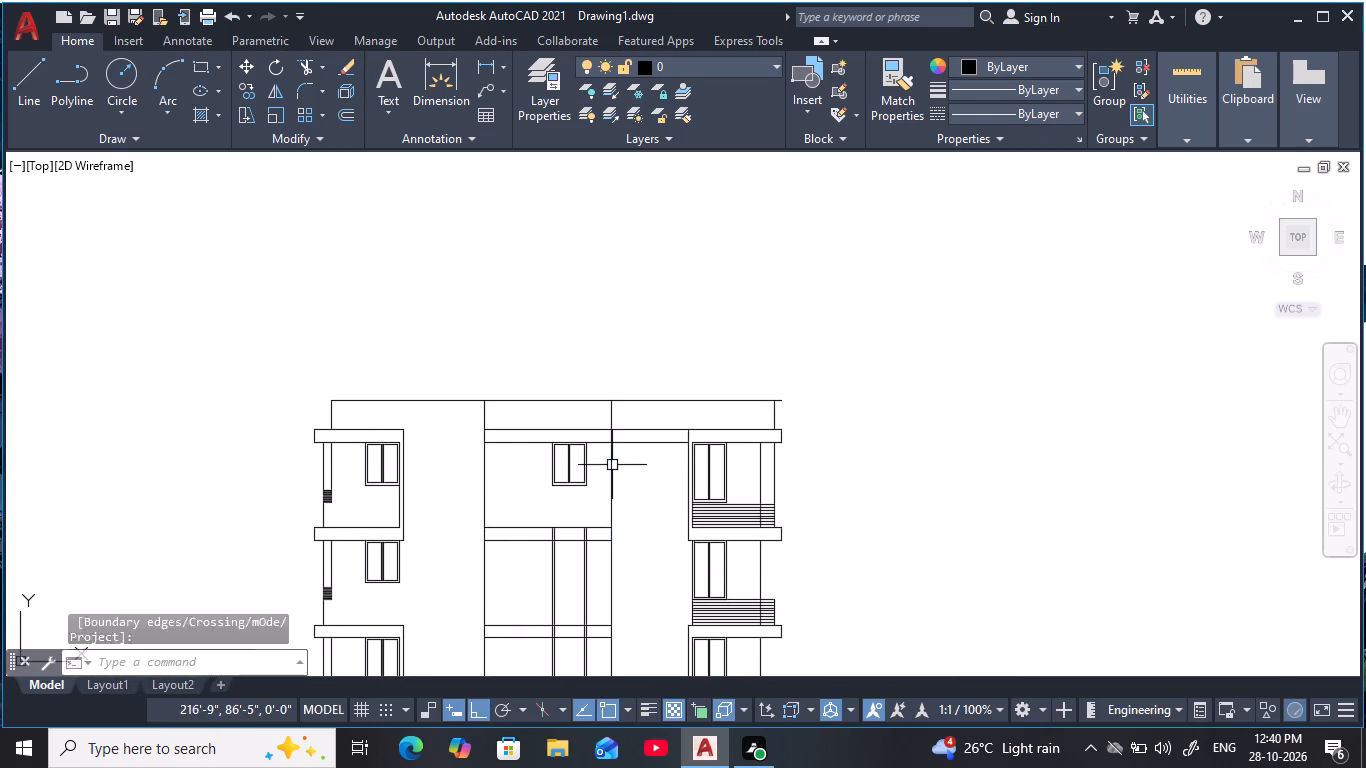
{"action": "key", "text": "Escape"}
{"action": "key", "text": "Escape"}
{"action": "key", "text": "Escape"}
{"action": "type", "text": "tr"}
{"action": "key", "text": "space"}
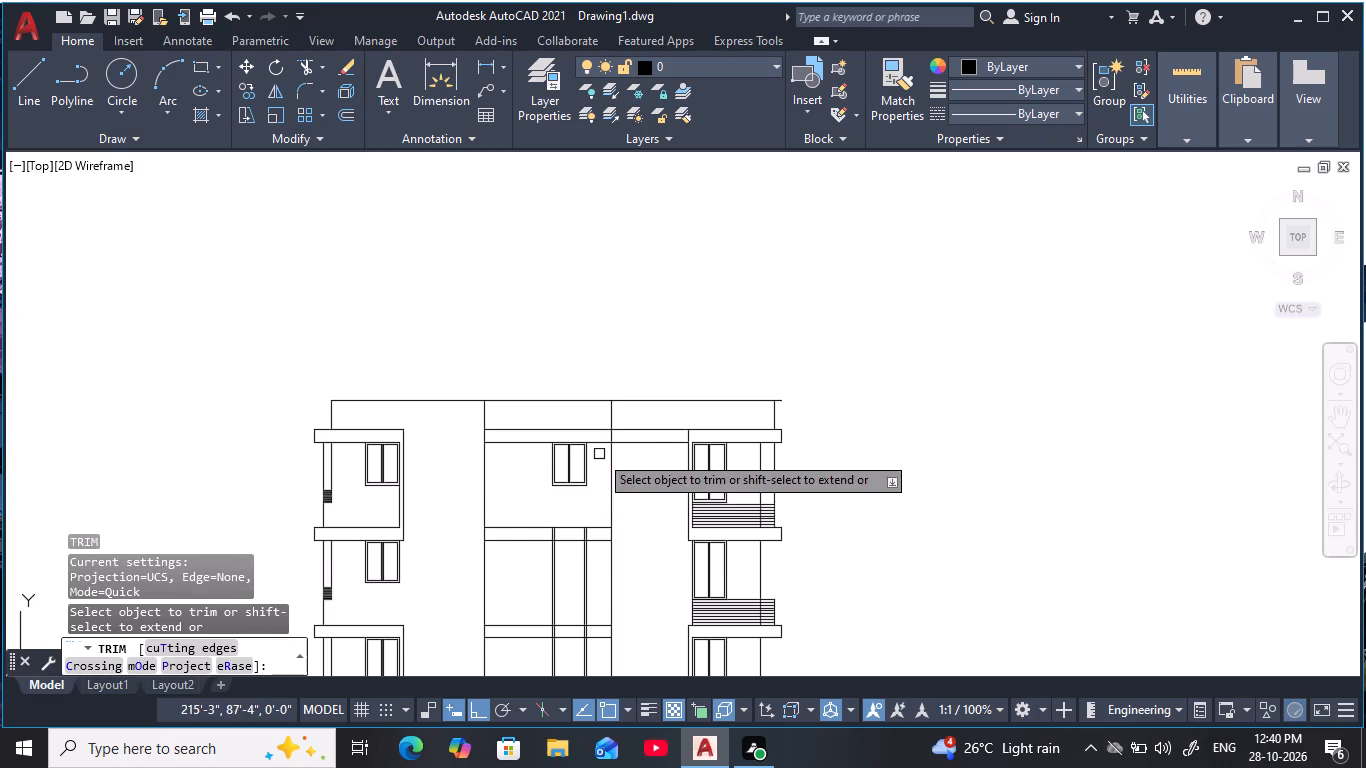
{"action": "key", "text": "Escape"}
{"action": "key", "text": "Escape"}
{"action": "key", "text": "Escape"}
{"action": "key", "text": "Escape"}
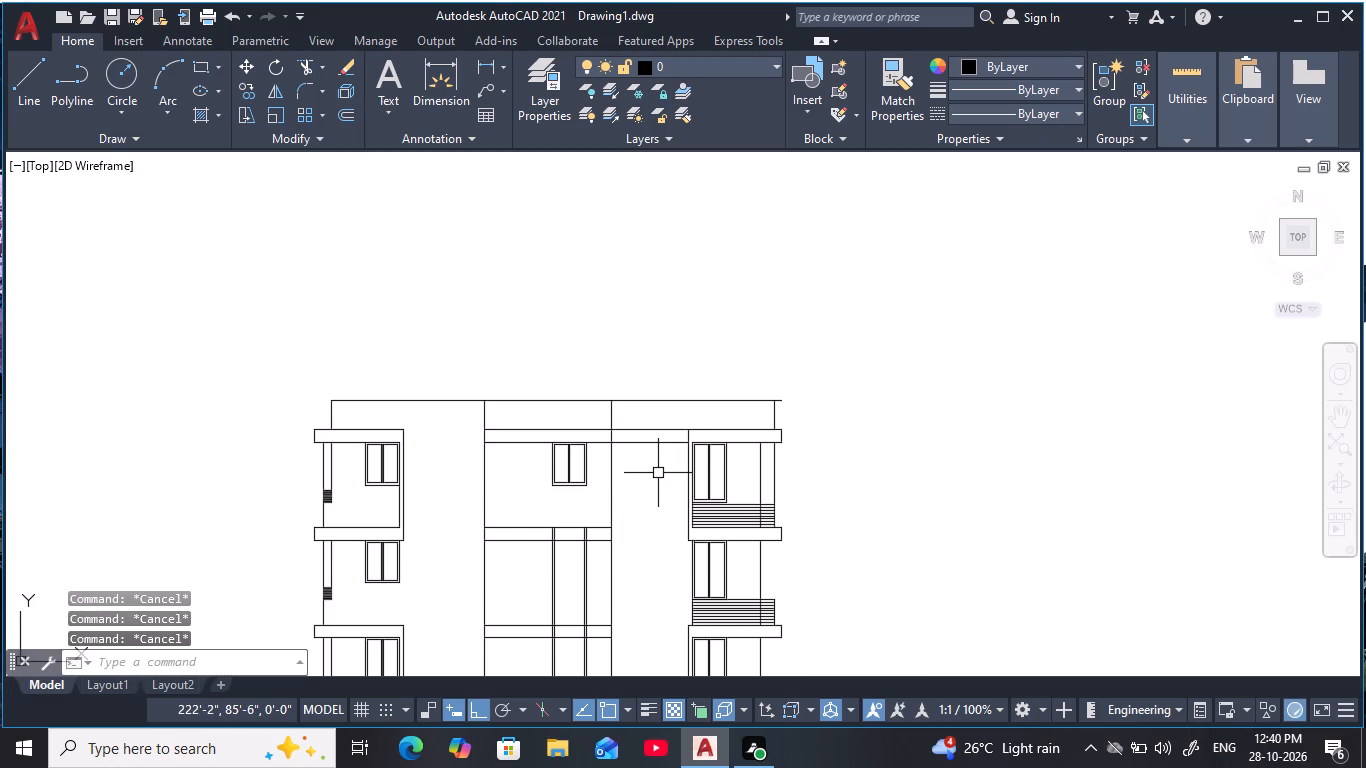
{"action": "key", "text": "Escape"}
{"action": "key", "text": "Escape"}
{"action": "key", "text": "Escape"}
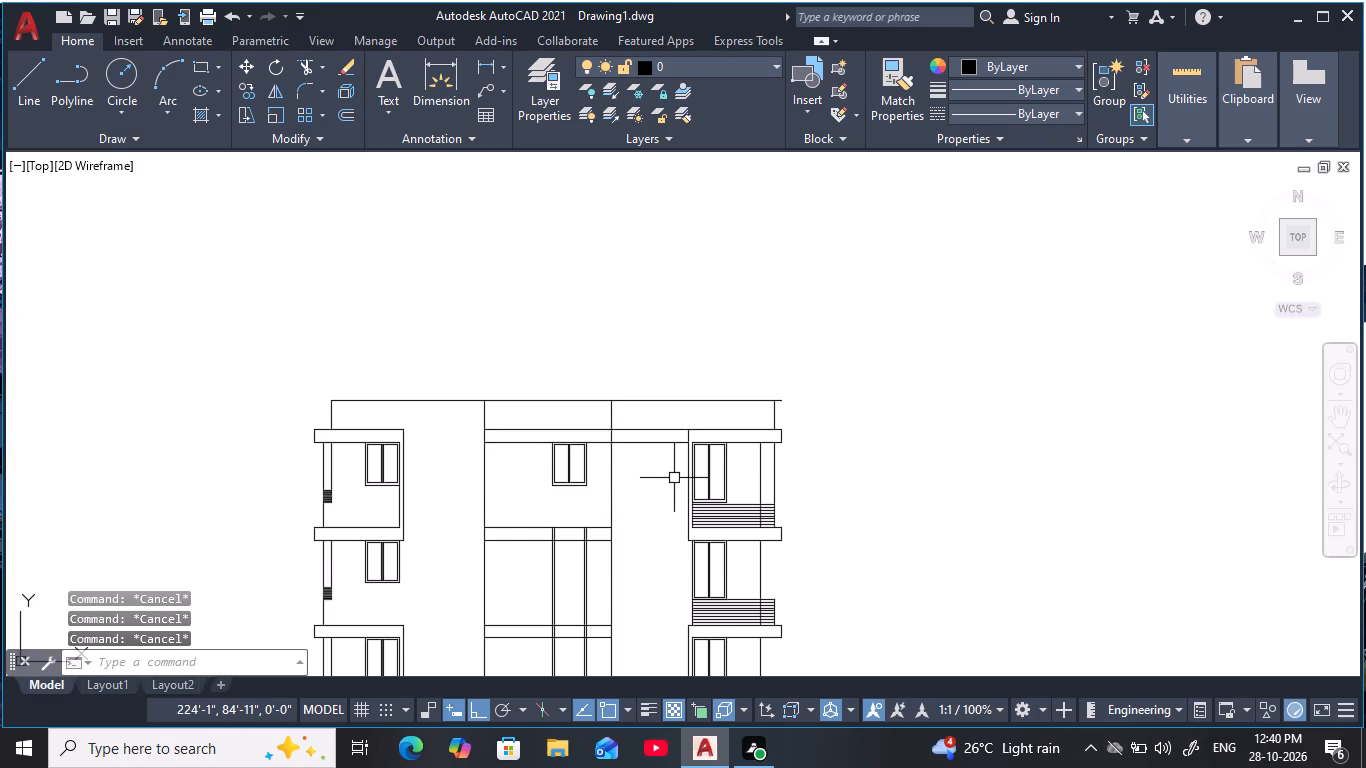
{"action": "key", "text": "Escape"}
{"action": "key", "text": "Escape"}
Trim both roof slab lines across the gap between the central and right bays.
{"action": "type", "text": "tr"}
{"action": "key", "text": "space"}
{"action": "left_click_drag", "start_coordinate": [671, 475], "coordinate": [652, 428]}
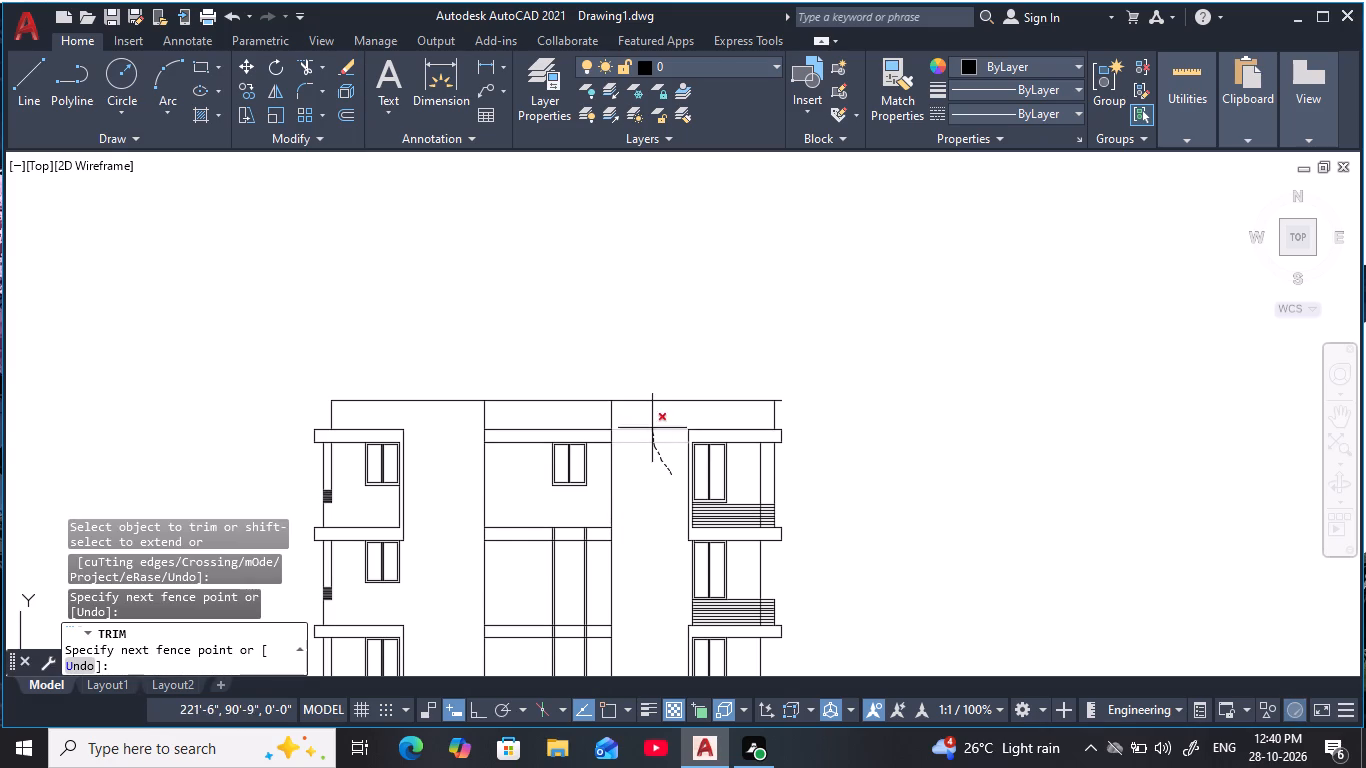
{"action": "left_click_drag", "start_coordinate": [652, 428], "coordinate": [653, 421]}
{"action": "middle_click_drag", "start_coordinate": [663, 472], "coordinate": [689, 464]}
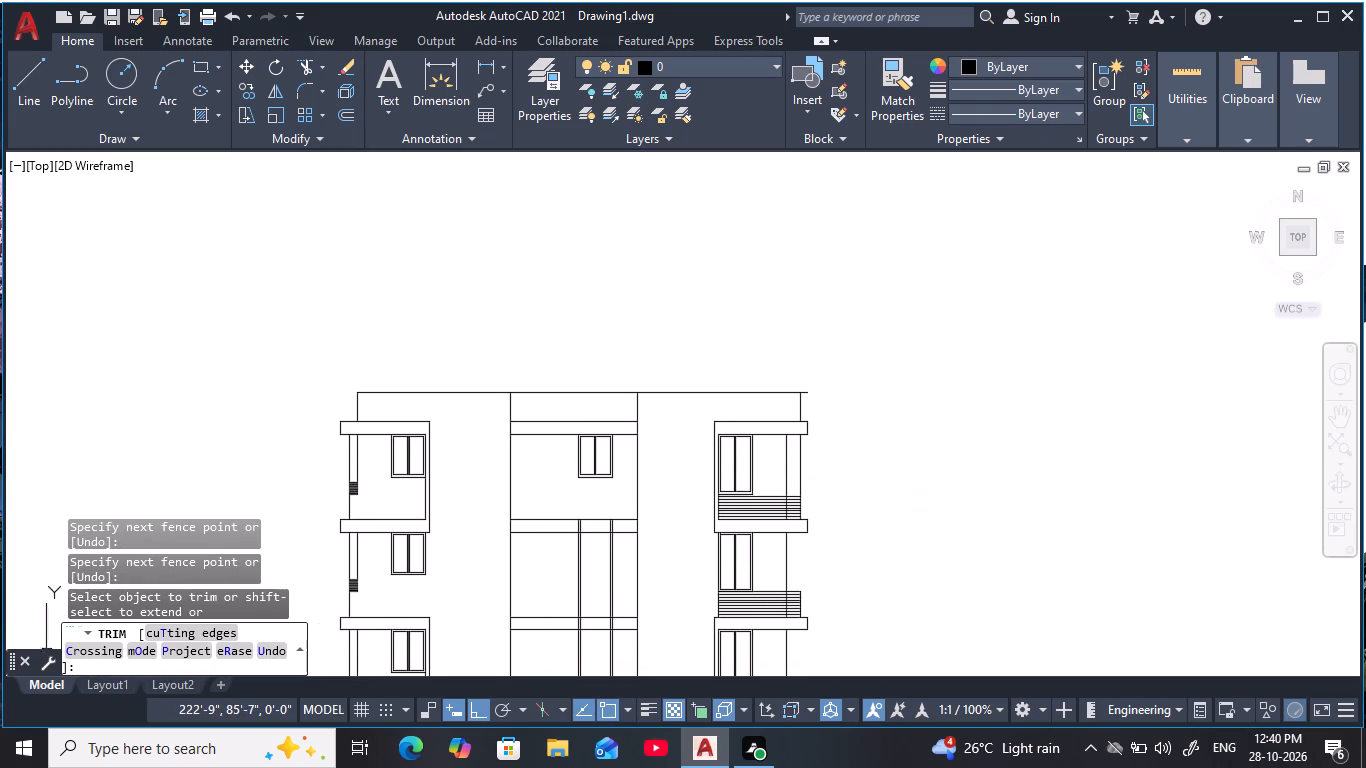
{"action": "scroll", "coordinate": [560, 472], "scroll_direction": "up", "scroll_amount": 1}
{"action": "middle_click_drag", "start_coordinate": [558, 471], "coordinate": [581, 556]}
{"action": "key", "text": "Escape"}
{"action": "key", "text": "Escape"}
{"action": "key", "text": "Escape"}
{"action": "key", "text": "Escape"}
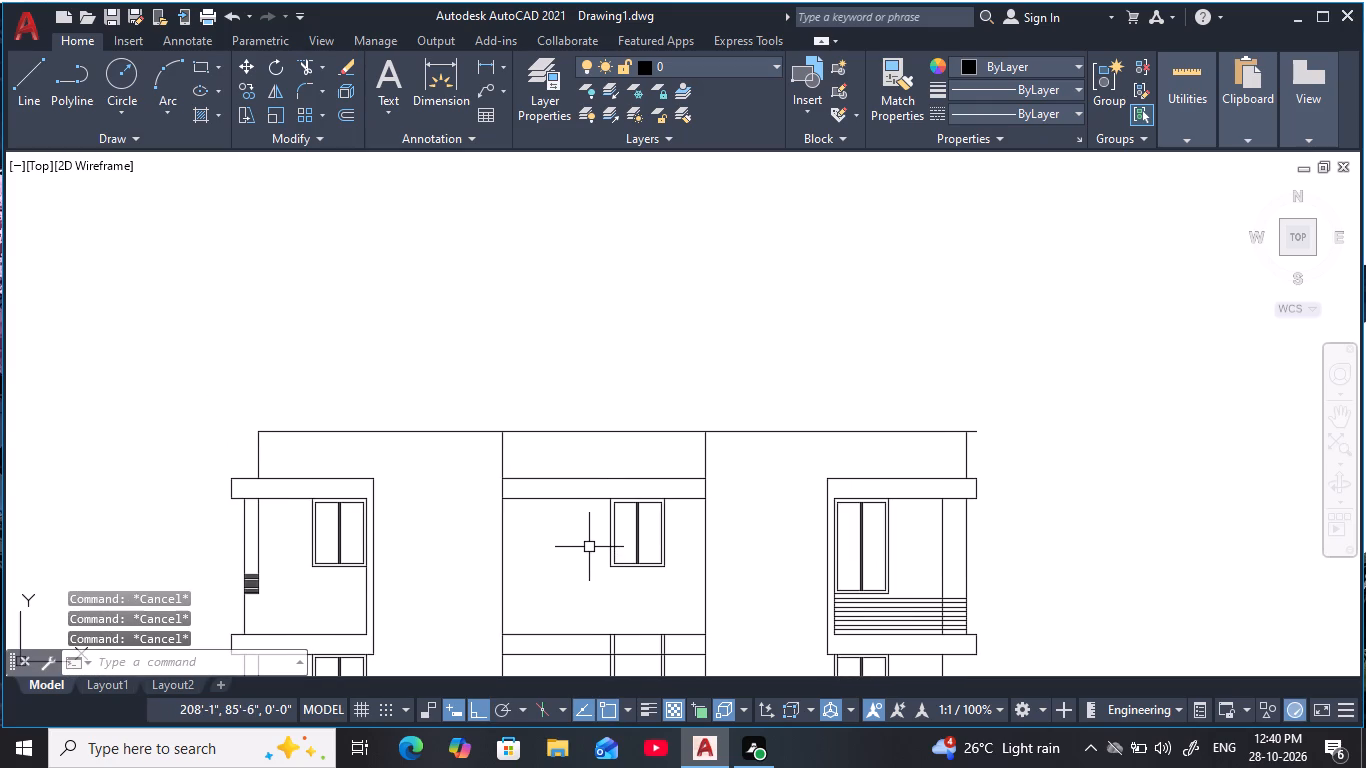
{"action": "key", "text": "Escape"}
{"action": "key", "text": "Escape"}
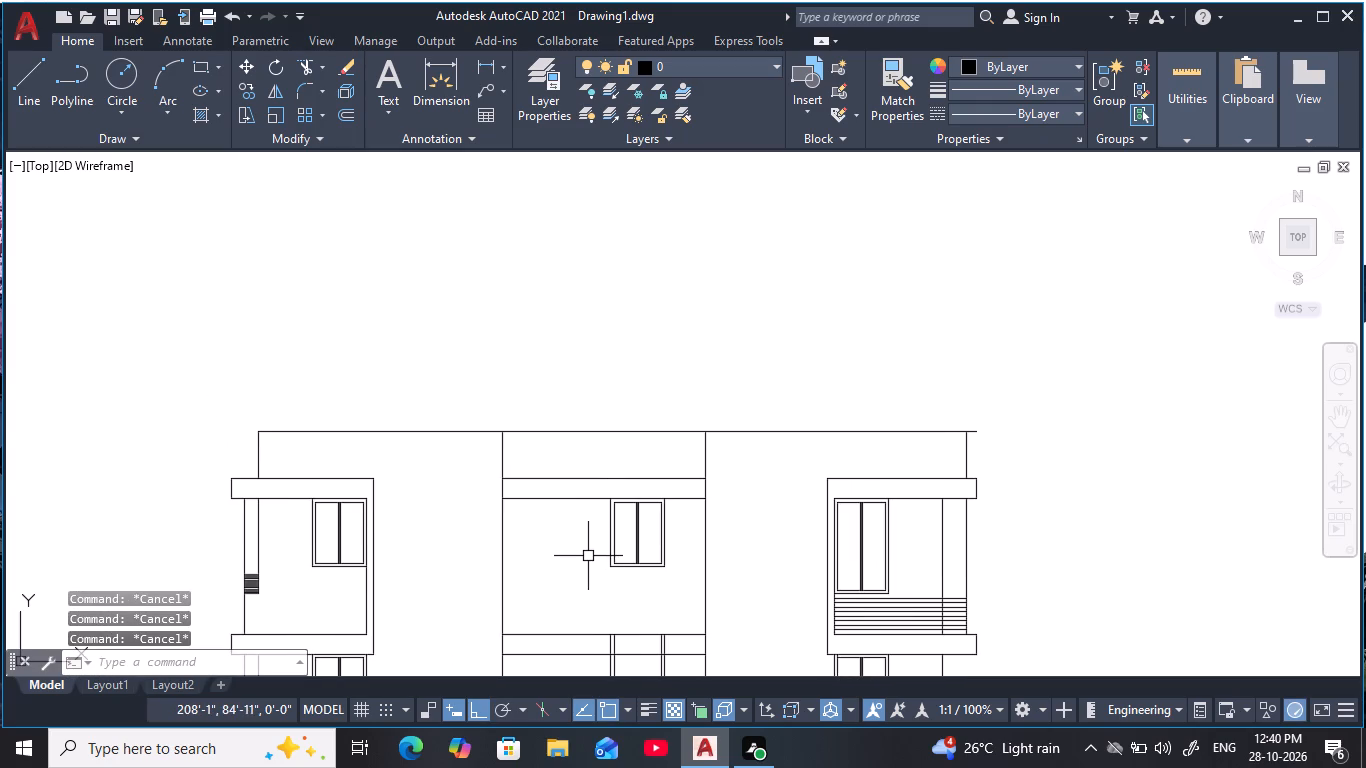
Offset the left outer frame line of the top-floor central window 1' outward, away from the window.
{"action": "type", "text": "o"}
{"action": "key", "text": "space"}
{"action": "type", "text": "1'"}
{"action": "key", "text": "space"}
{"action": "scroll", "coordinate": [625, 528], "scroll_direction": "up", "scroll_amount": 2}
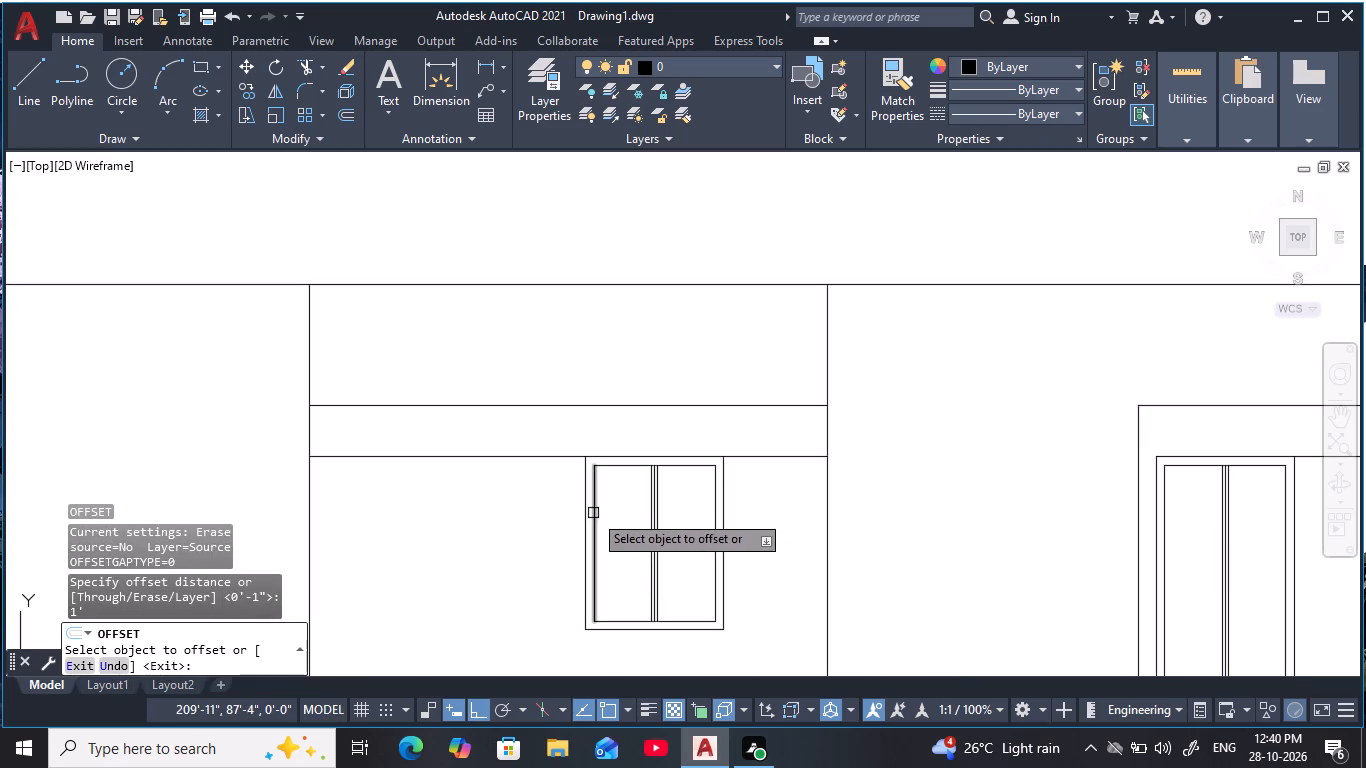
{"action": "left_click", "coordinate": [585, 509]}
{"action": "left_click", "coordinate": [498, 529]}
{"action": "key", "text": "Escape"}
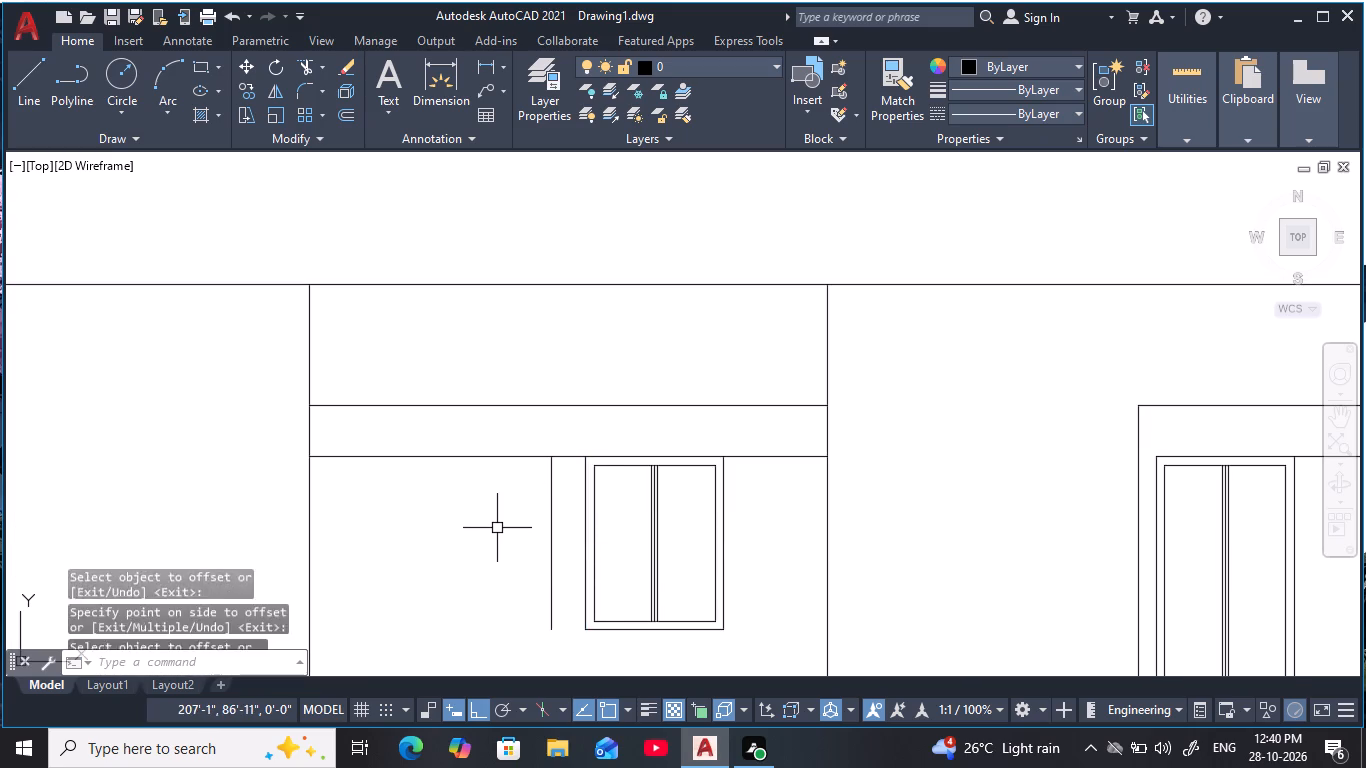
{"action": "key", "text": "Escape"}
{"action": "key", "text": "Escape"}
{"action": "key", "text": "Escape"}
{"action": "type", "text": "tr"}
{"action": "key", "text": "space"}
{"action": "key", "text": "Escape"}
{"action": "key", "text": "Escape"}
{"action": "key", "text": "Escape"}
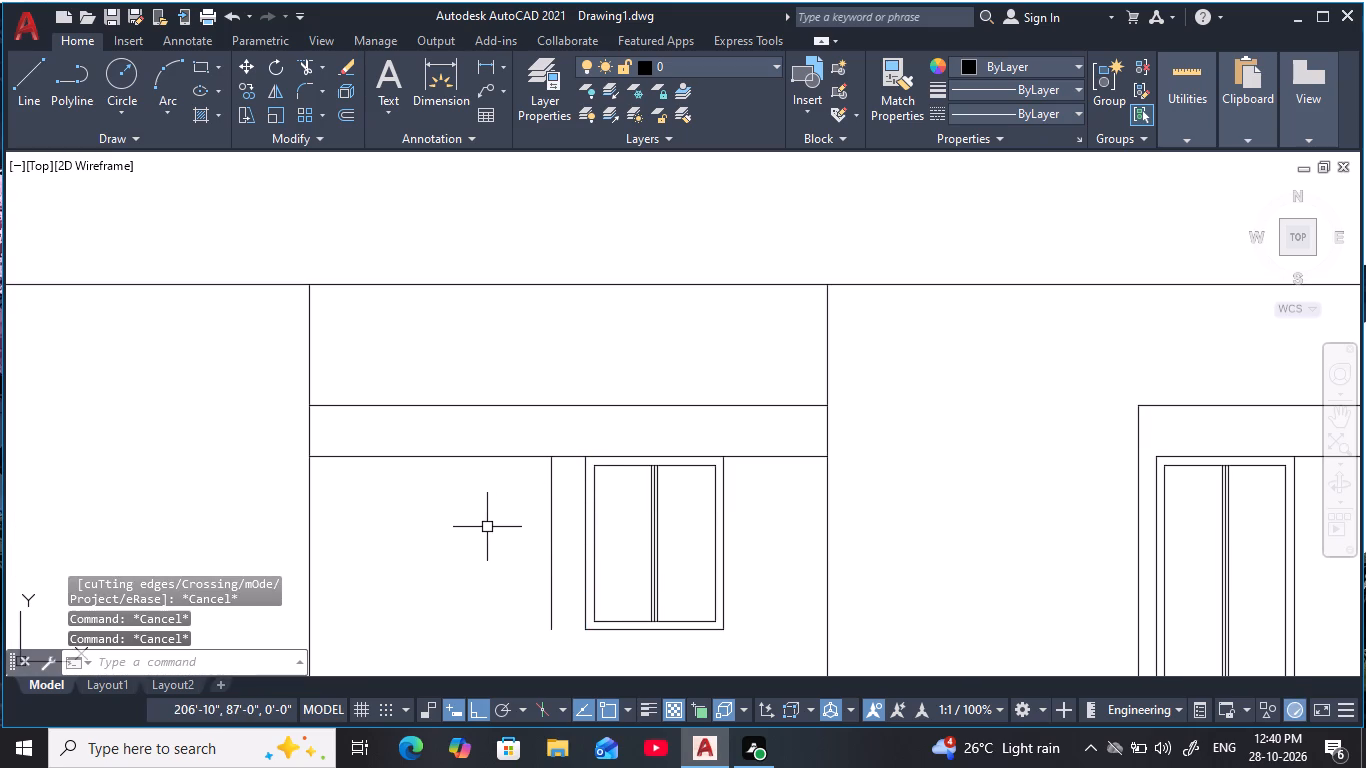
Extend the offset line beside the top-floor central window up to the roof slab's upper line.
{"action": "type", "text": "ex"}
{"action": "key", "text": "space"}
{"action": "left_click", "coordinate": [549, 490]}
{"action": "key", "text": "Escape"}
{"action": "key", "text": "Escape"}
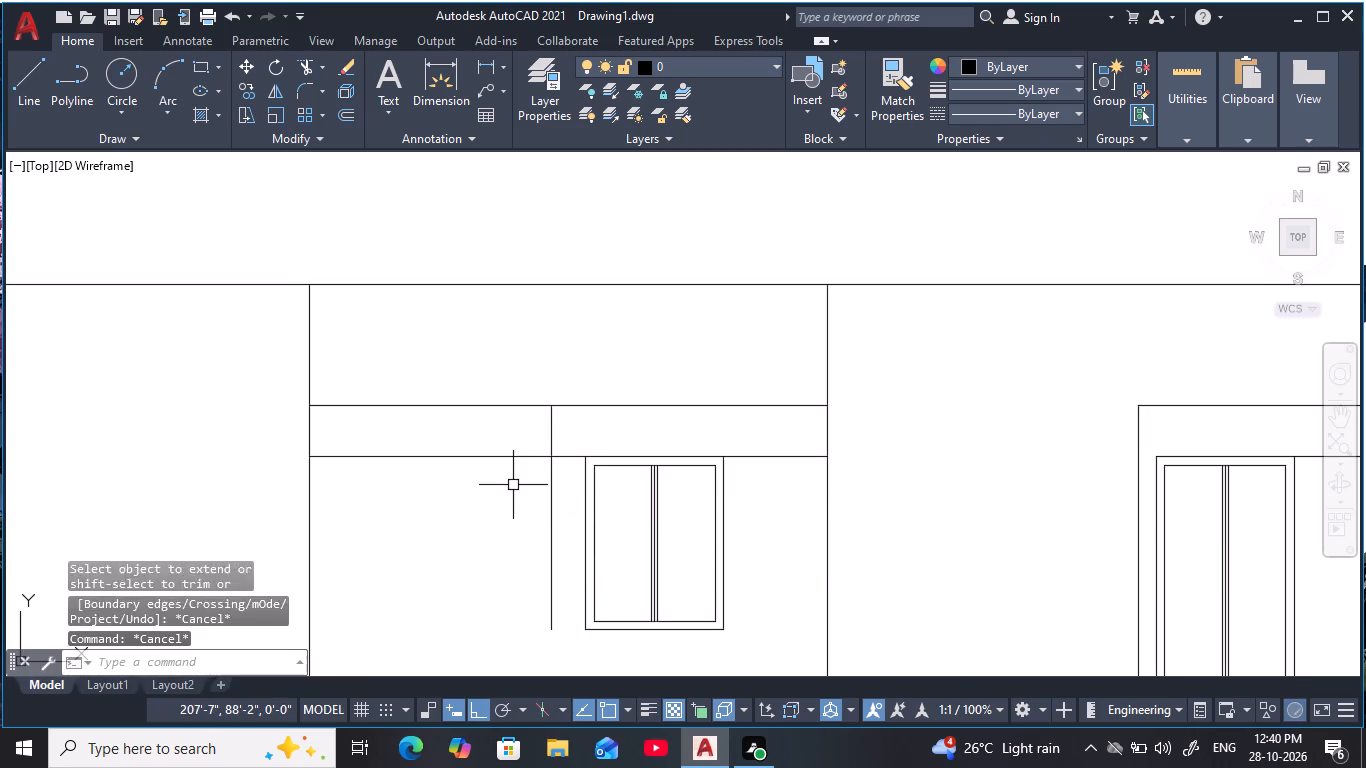
{"action": "key", "text": "Escape"}
{"action": "key", "text": "Escape"}
Trim the central roof slab lines back to the extended line and remove that line's portion below the slab.
{"action": "type", "text": "tr"}
{"action": "key", "text": "space"}
{"action": "left_click_drag", "start_coordinate": [508, 488], "coordinate": [483, 378]}
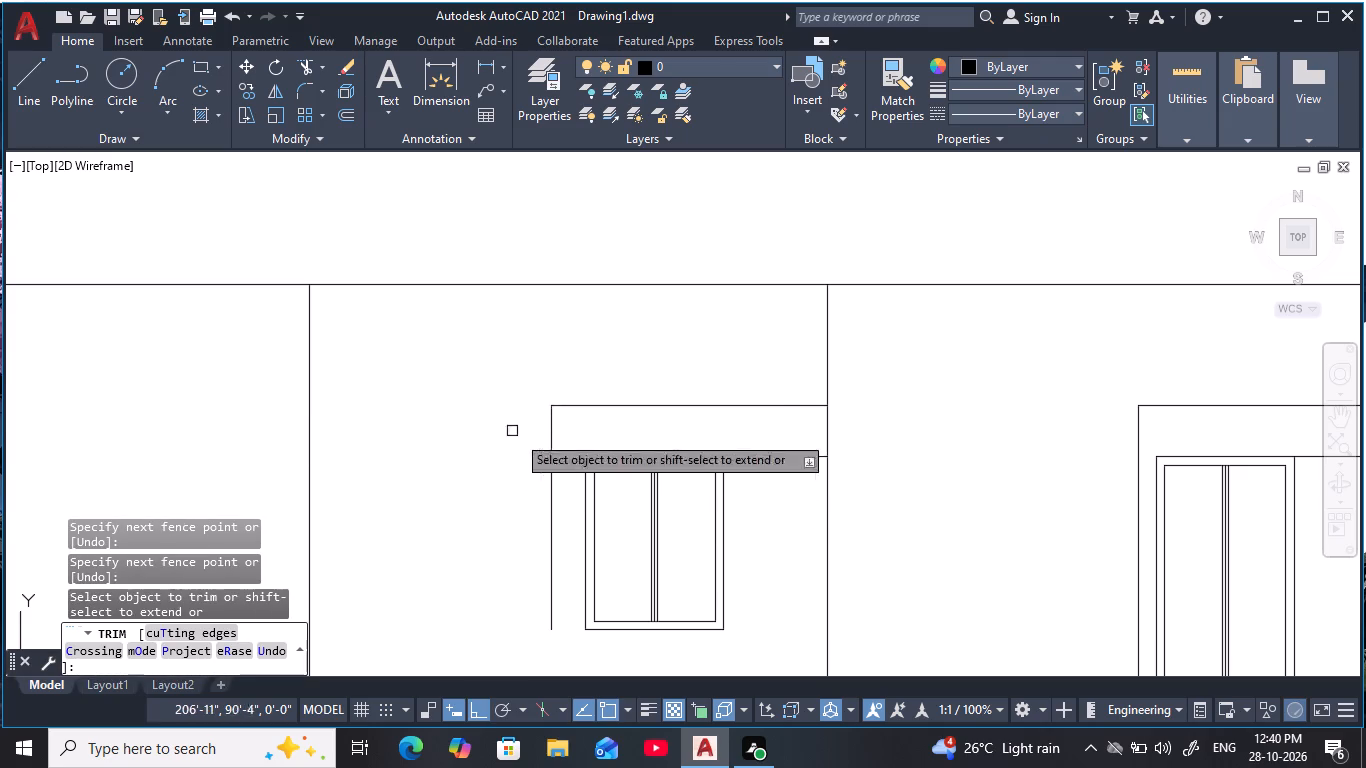
{"action": "left_click", "coordinate": [551, 509]}
{"action": "scroll", "coordinate": [506, 537], "scroll_direction": "down", "scroll_amount": 1}
{"action": "middle_click_drag", "start_coordinate": [506, 537], "coordinate": [551, 493]}
{"action": "scroll", "coordinate": [551, 493], "scroll_direction": "down", "scroll_amount": 2}
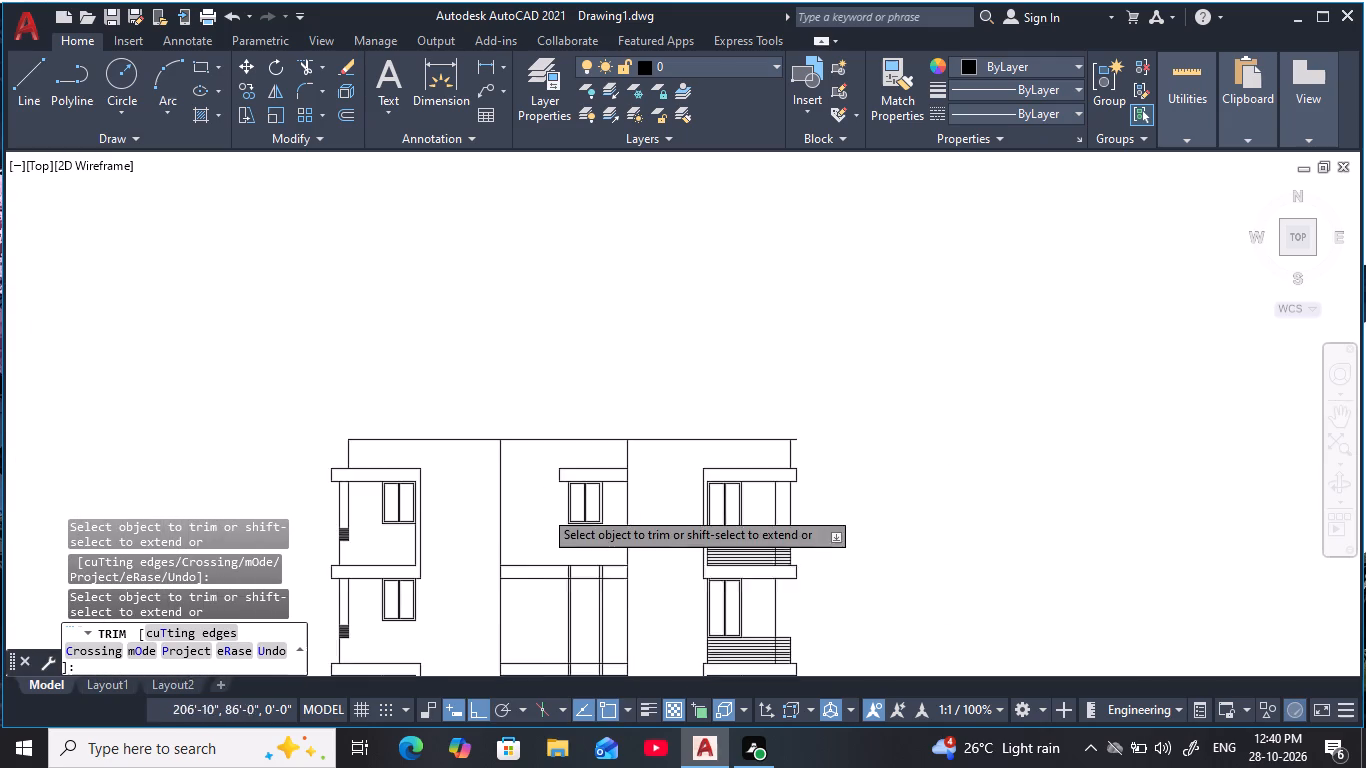
{"action": "middle_click_drag", "start_coordinate": [569, 563], "coordinate": [666, 475]}
{"action": "middle_click_drag", "start_coordinate": [626, 512], "coordinate": [628, 488]}
{"action": "scroll", "coordinate": [626, 512], "scroll_direction": "up", "scroll_amount": 1}
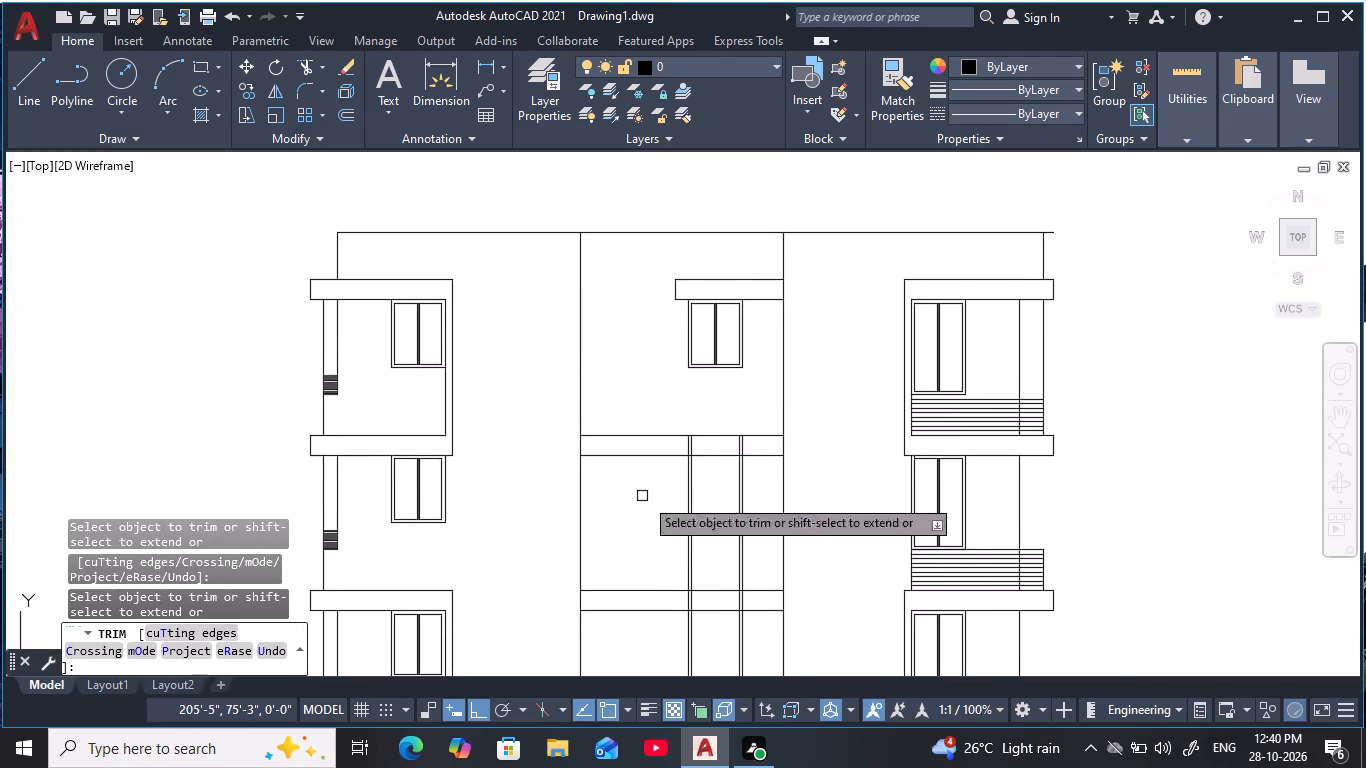
{"action": "key", "text": "Escape"}
{"action": "key", "text": "Escape"}
{"action": "key", "text": "Escape"}
{"action": "key", "text": "Escape"}
Erase the four long vertical window guide lines running below the top floor in the central bay.
{"action": "middle_click_drag", "start_coordinate": [661, 513], "coordinate": [648, 480]}
{"action": "key", "text": "Escape"}
{"action": "key", "text": "Escape"}
{"action": "key", "text": "Escape"}
{"action": "key", "text": "Escape"}
{"action": "scroll", "coordinate": [712, 510], "scroll_direction": "down", "scroll_amount": 1}
{"action": "middle_click_drag", "start_coordinate": [712, 510], "coordinate": [685, 441]}
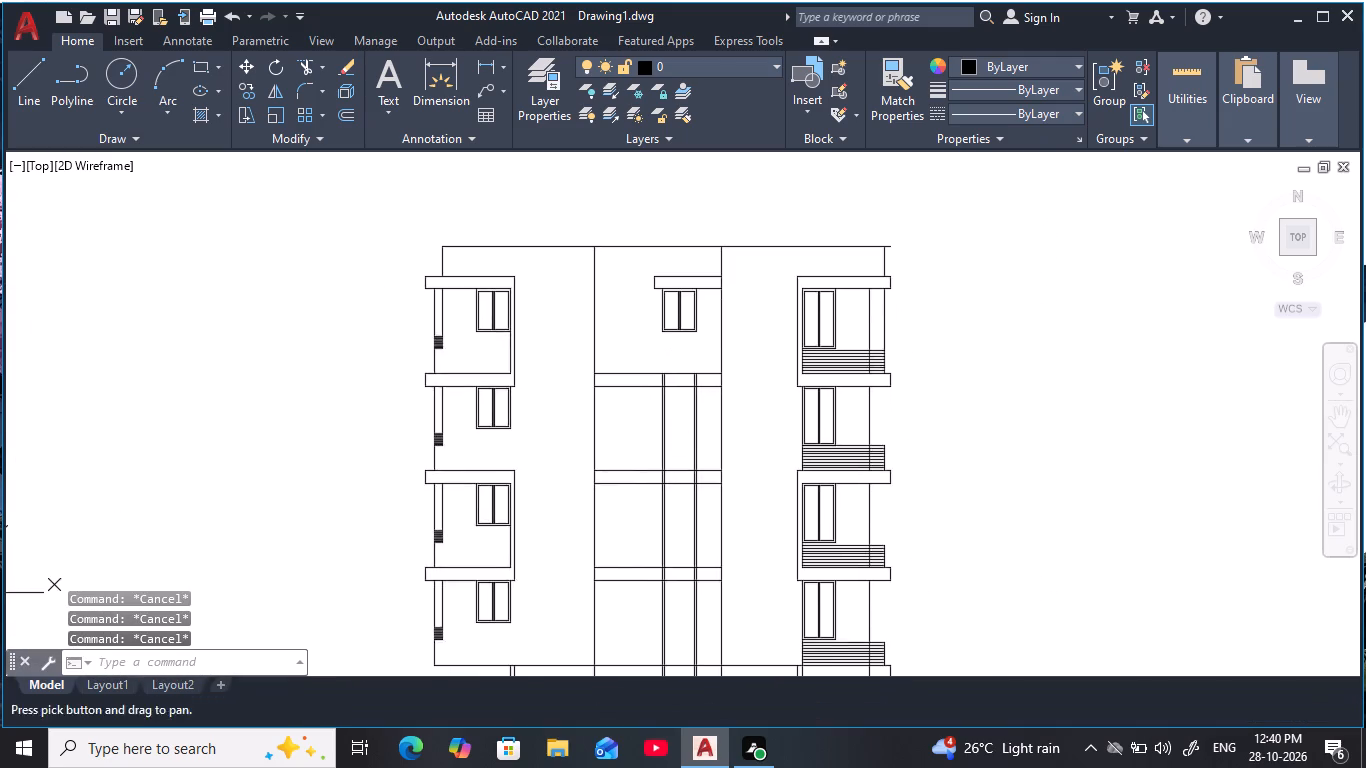
{"action": "scroll", "coordinate": [683, 443], "scroll_direction": "up", "scroll_amount": 1}
{"action": "middle_click_drag", "start_coordinate": [682, 443], "coordinate": [676, 505]}
{"action": "scroll", "coordinate": [678, 463], "scroll_direction": "up", "scroll_amount": 1}
{"action": "middle_click_drag", "start_coordinate": [667, 462], "coordinate": [679, 517]}
{"action": "key", "text": "Escape"}
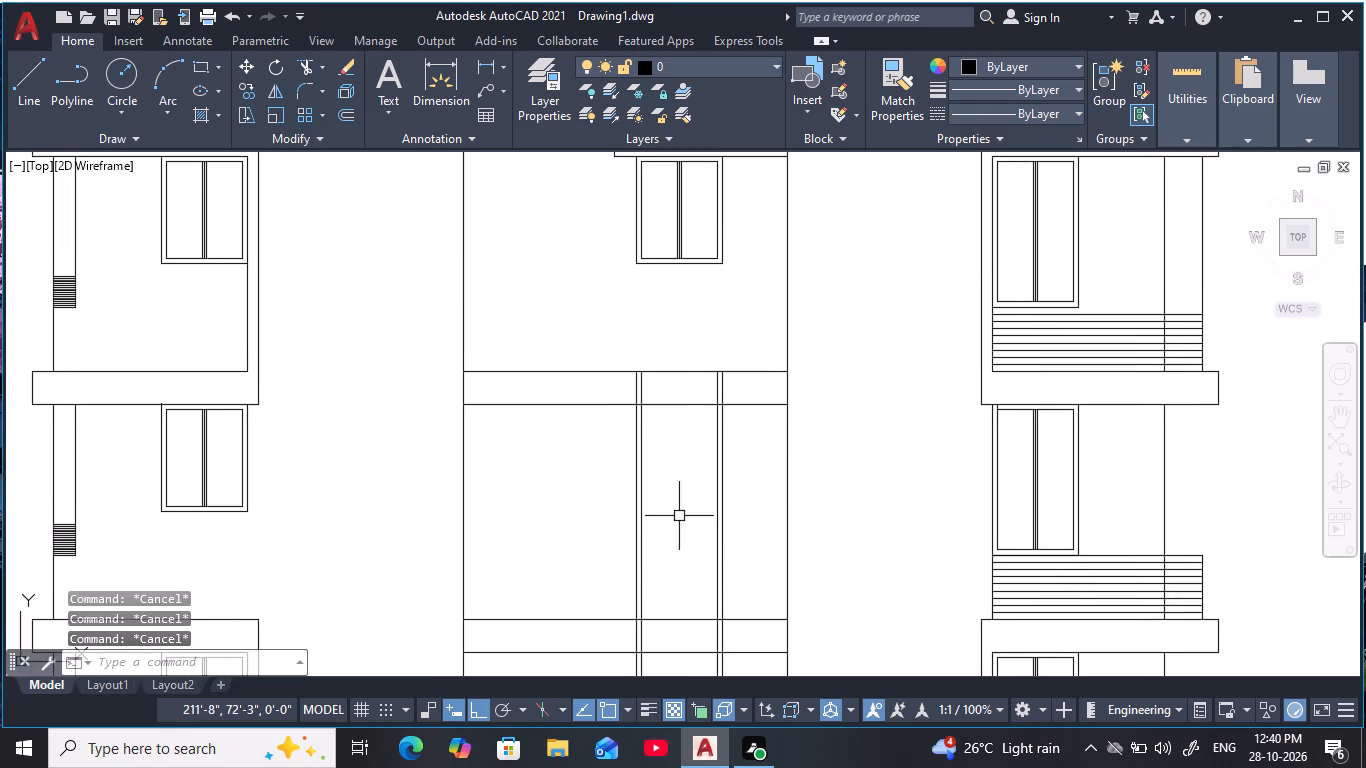
{"action": "key", "text": "Escape"}
{"action": "left_click", "coordinate": [754, 496]}
{"action": "left_click", "coordinate": [538, 458]}
{"action": "type", "text": "e"}
{"action": "key", "text": "space"}
{"action": "key", "text": "Escape"}
Copy the complete top-floor central window 11'-6" straight down to the underside of the next slab.
{"action": "scroll", "coordinate": [547, 436], "scroll_direction": "down", "scroll_amount": 1}
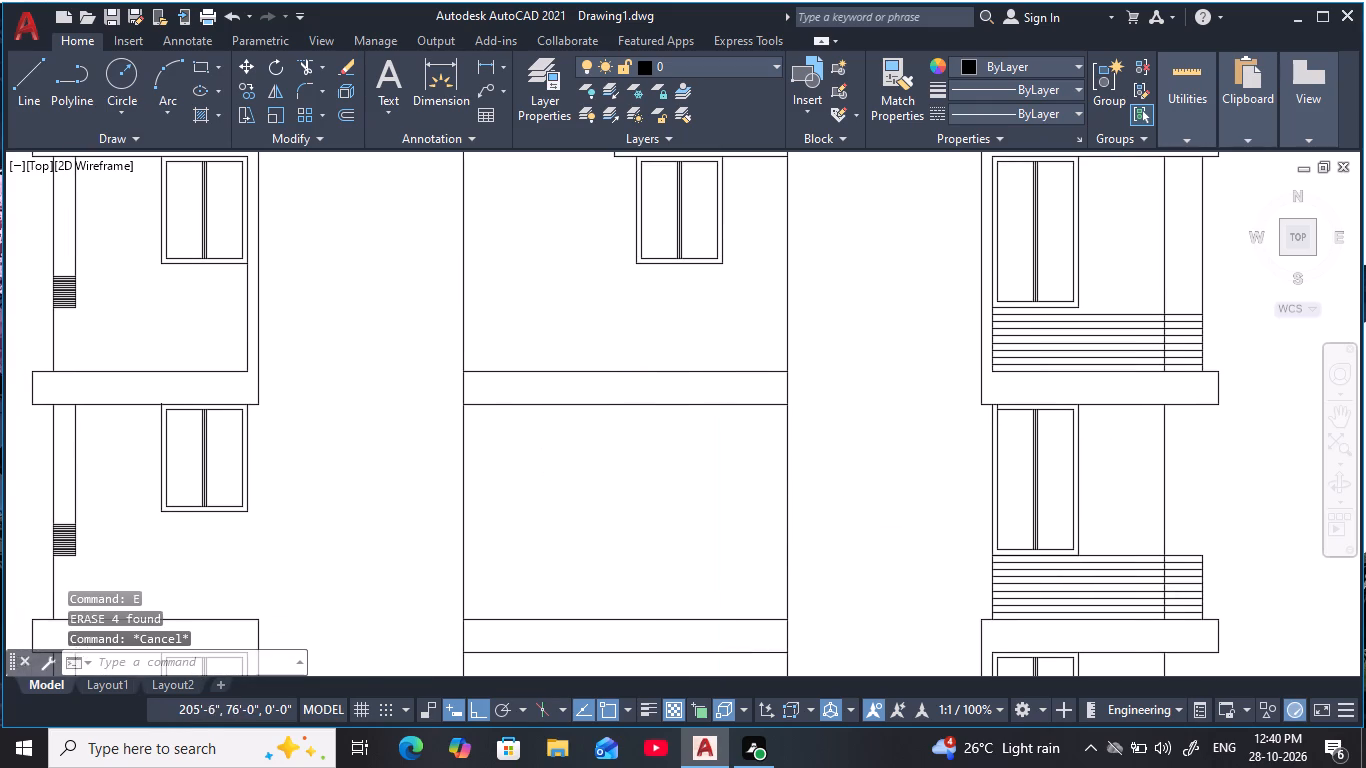
{"action": "middle_click_drag", "start_coordinate": [552, 448], "coordinate": [549, 564]}
{"action": "key", "text": "Escape"}
{"action": "key", "text": "Escape"}
{"action": "scroll", "coordinate": [631, 373], "scroll_direction": "up", "scroll_amount": 2}
{"action": "key", "text": "Escape"}
{"action": "key", "text": "Escape"}
{"action": "key", "text": "Escape"}
{"action": "key", "text": "Escape"}
{"action": "left_click", "coordinate": [540, 365]}
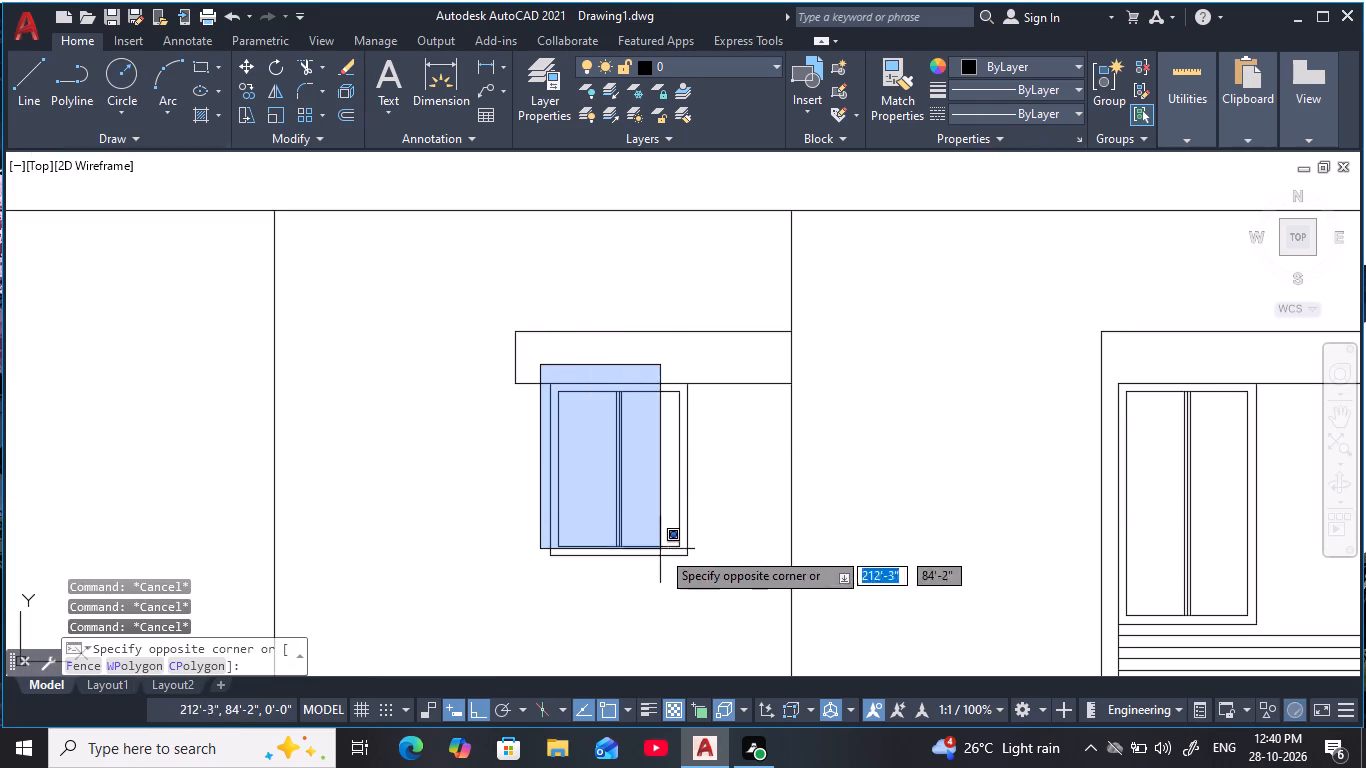
{"action": "left_click", "coordinate": [719, 590]}
{"action": "key", "text": "c"}
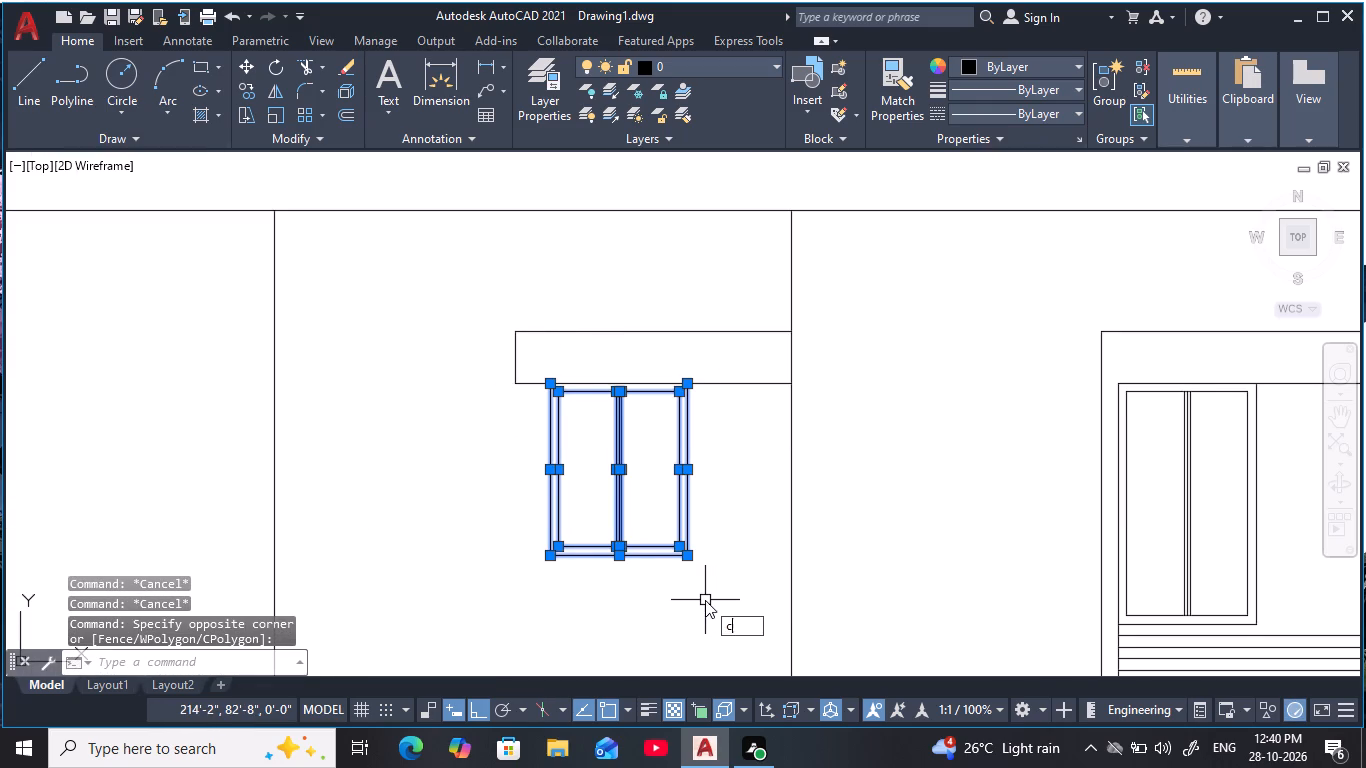
{"action": "key", "text": "o"}
{"action": "key", "text": "space"}
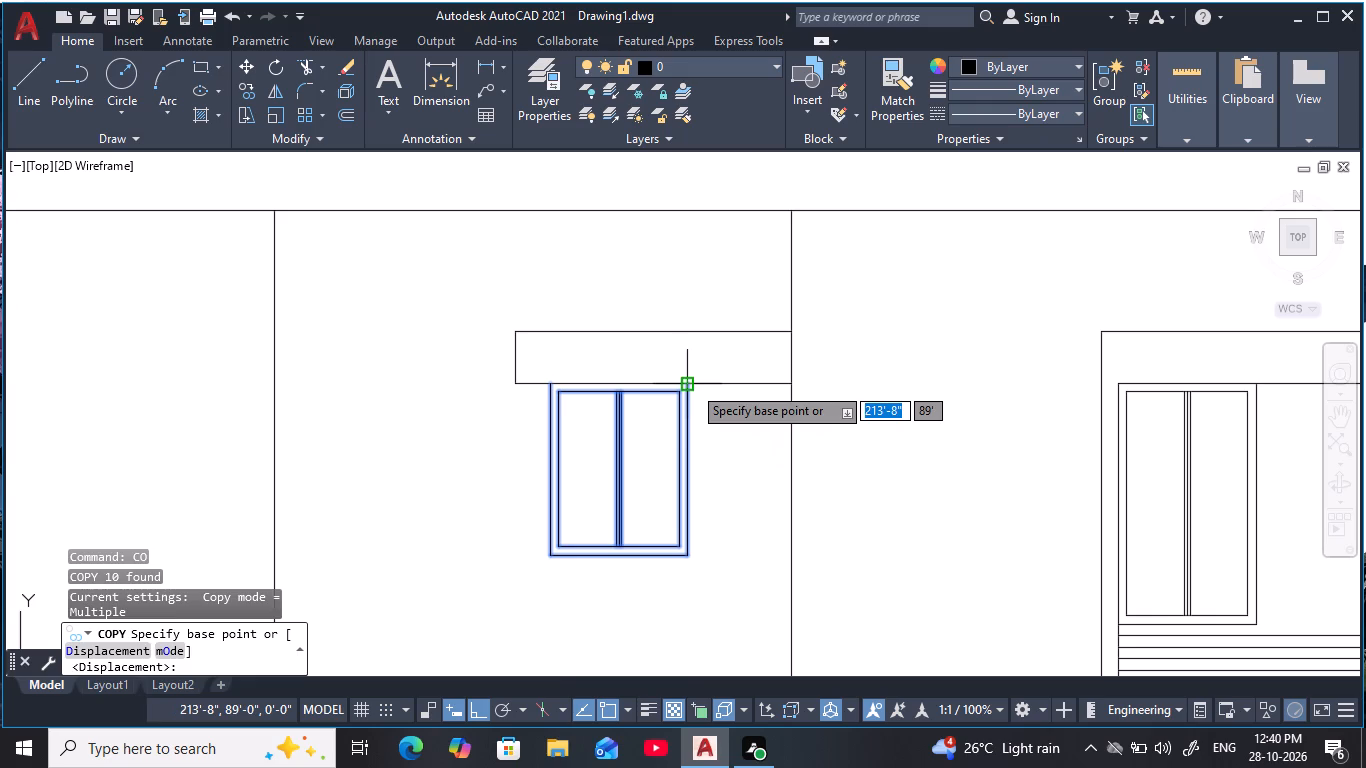
{"action": "left_click", "coordinate": [692, 385]}
{"action": "middle_click_drag", "start_coordinate": [697, 541], "coordinate": [710, 390]}
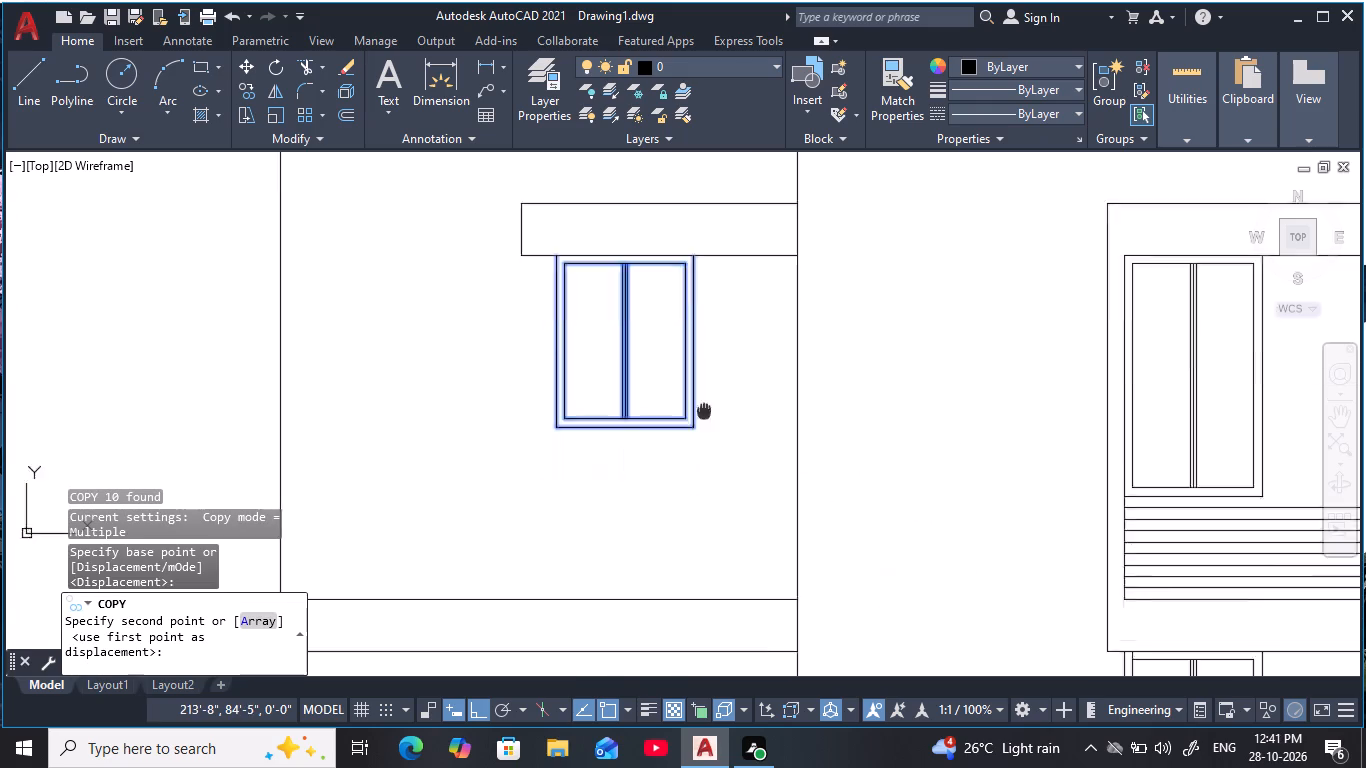
{"action": "middle_click_drag", "start_coordinate": [710, 390], "coordinate": [740, 301]}
{"action": "middle_click_drag", "start_coordinate": [750, 379], "coordinate": [757, 357]}
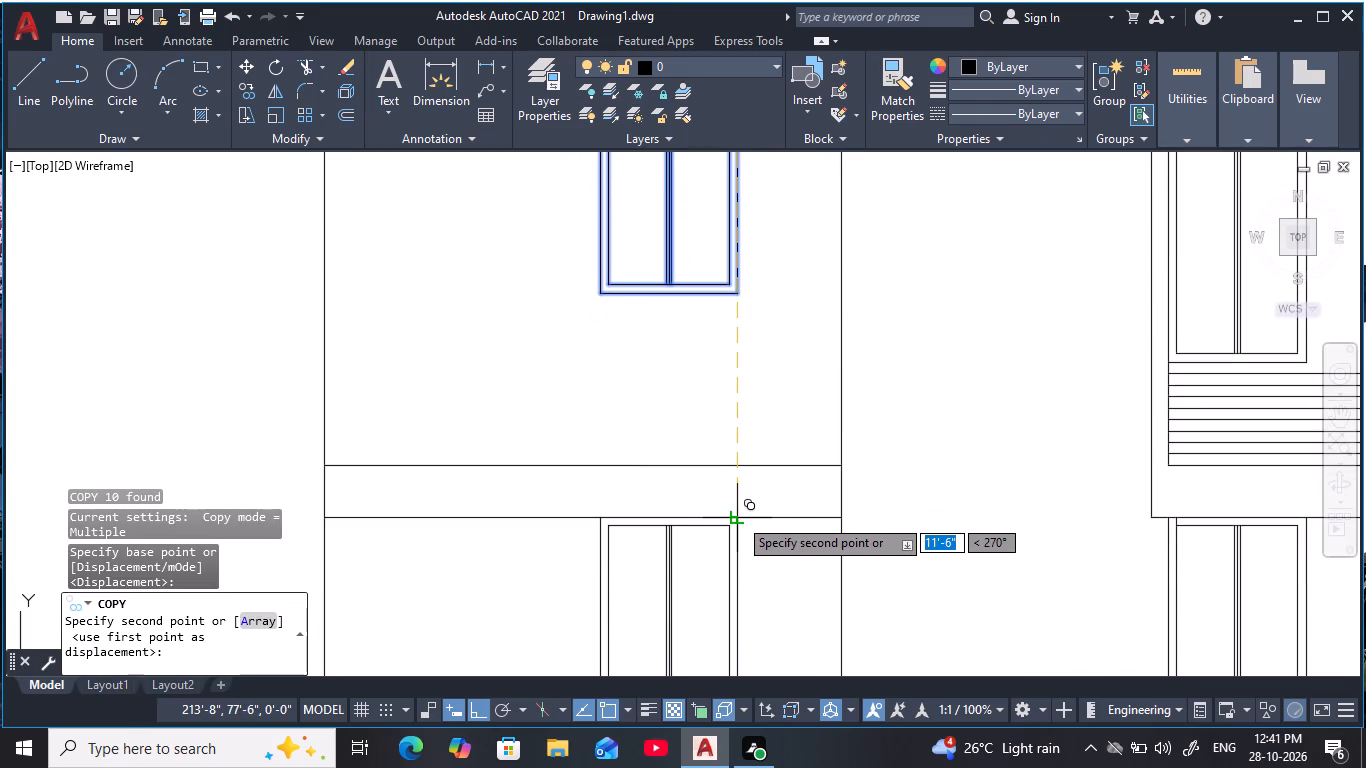
{"action": "scroll", "coordinate": [738, 516], "scroll_direction": "up", "scroll_amount": 2}
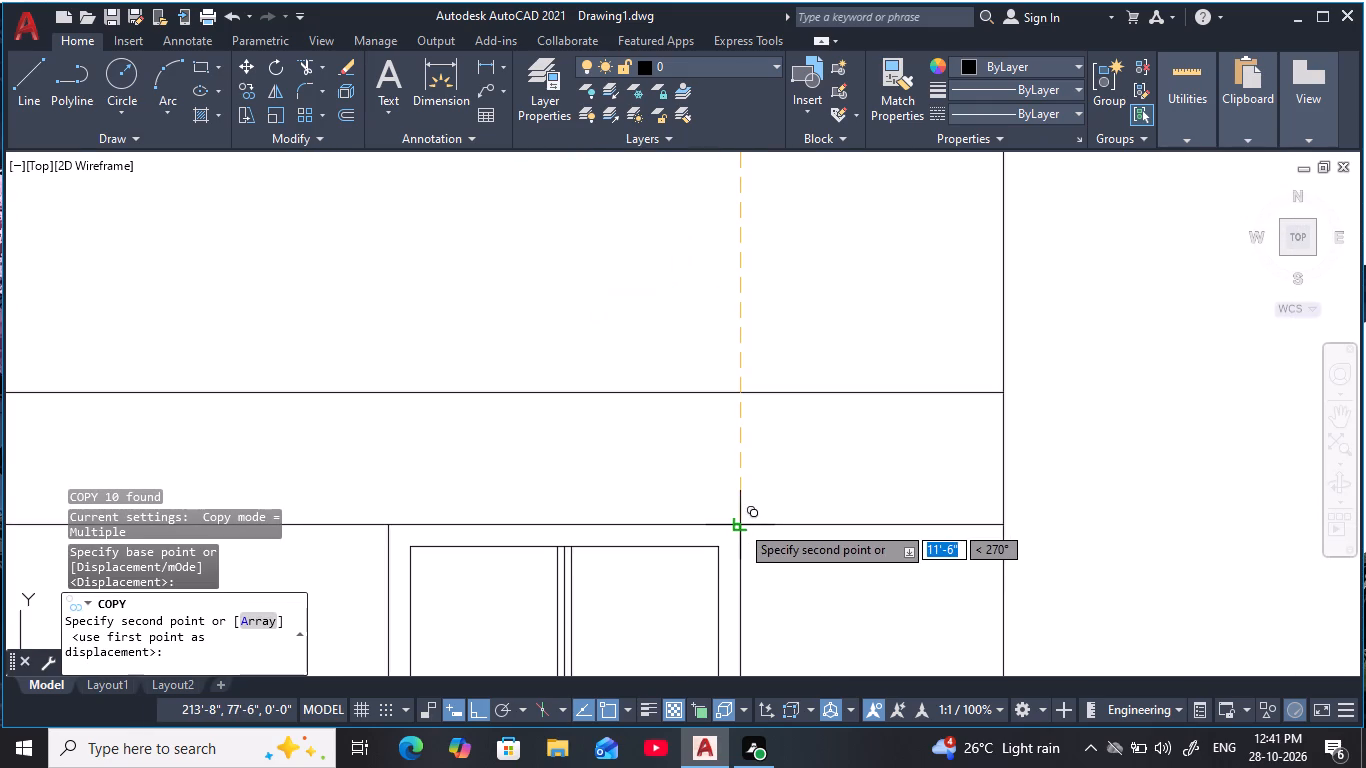
{"action": "left_click", "coordinate": [740, 524]}
Place two more copies of the window straight below, under the two lower slabs of the central bay.
{"action": "scroll", "coordinate": [783, 580], "scroll_direction": "down", "scroll_amount": 2}
{"action": "middle_click_drag", "start_coordinate": [784, 583], "coordinate": [809, 291]}
{"action": "scroll", "coordinate": [817, 526], "scroll_direction": "down", "scroll_amount": 2}
{"action": "middle_click_drag", "start_coordinate": [819, 520], "coordinate": [820, 246]}
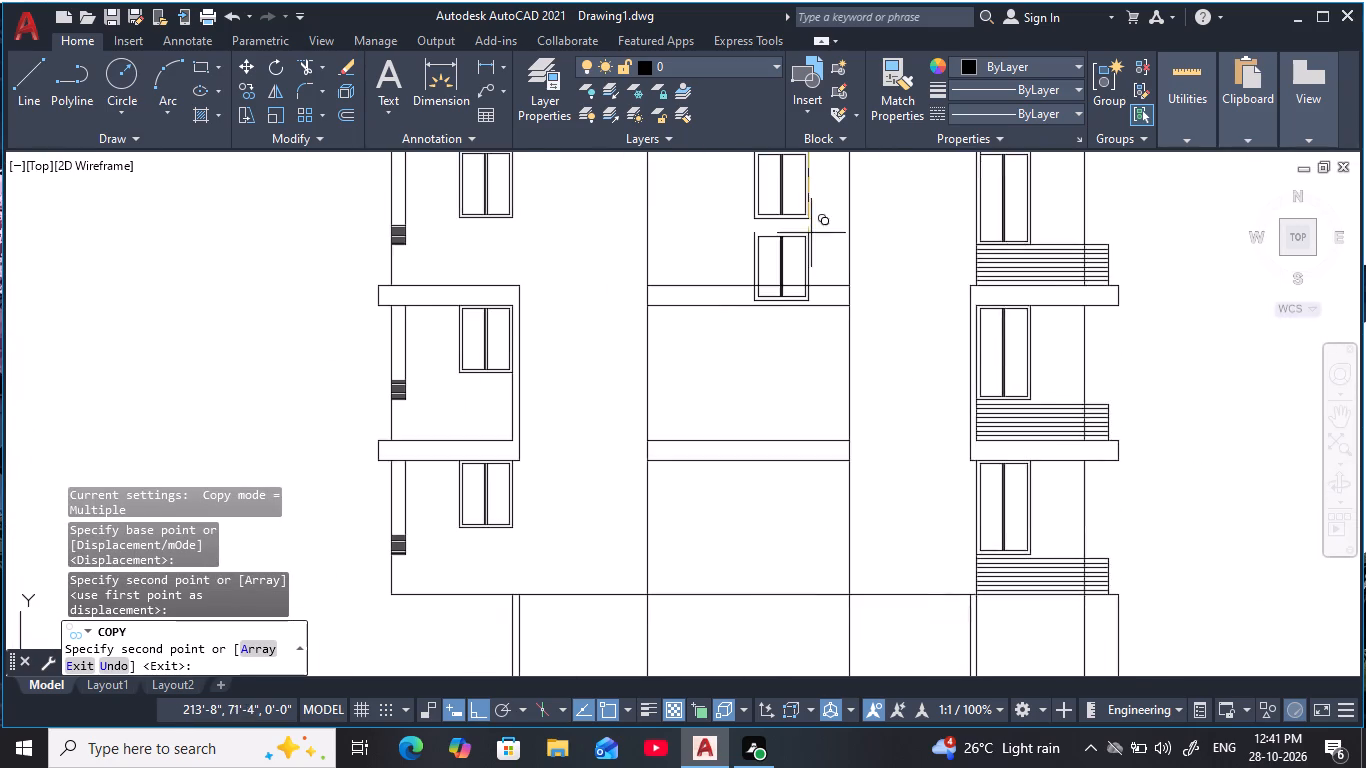
{"action": "scroll", "coordinate": [798, 293], "scroll_direction": "up", "scroll_amount": 2}
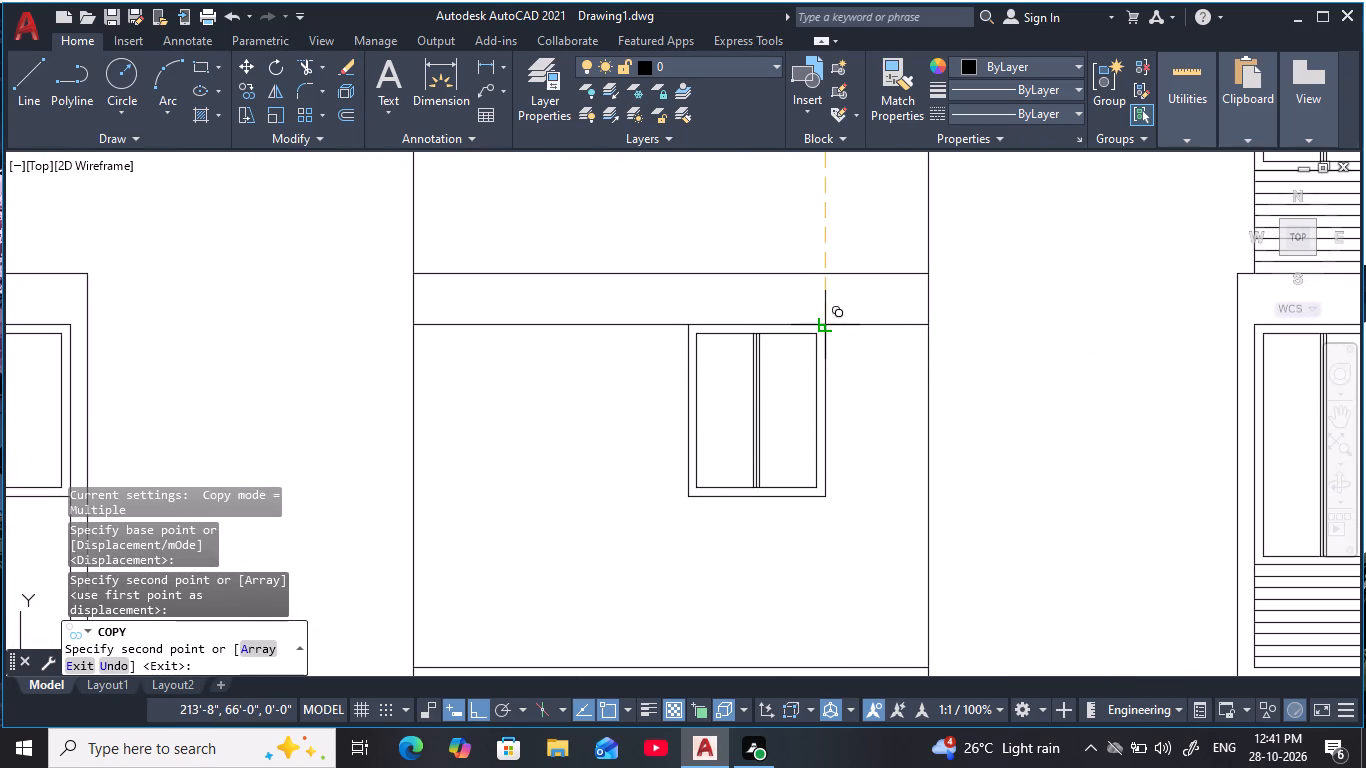
{"action": "left_click", "coordinate": [824, 330]}
{"action": "scroll", "coordinate": [881, 570], "scroll_direction": "down", "scroll_amount": 1}
{"action": "middle_click_drag", "start_coordinate": [886, 560], "coordinate": [833, 268]}
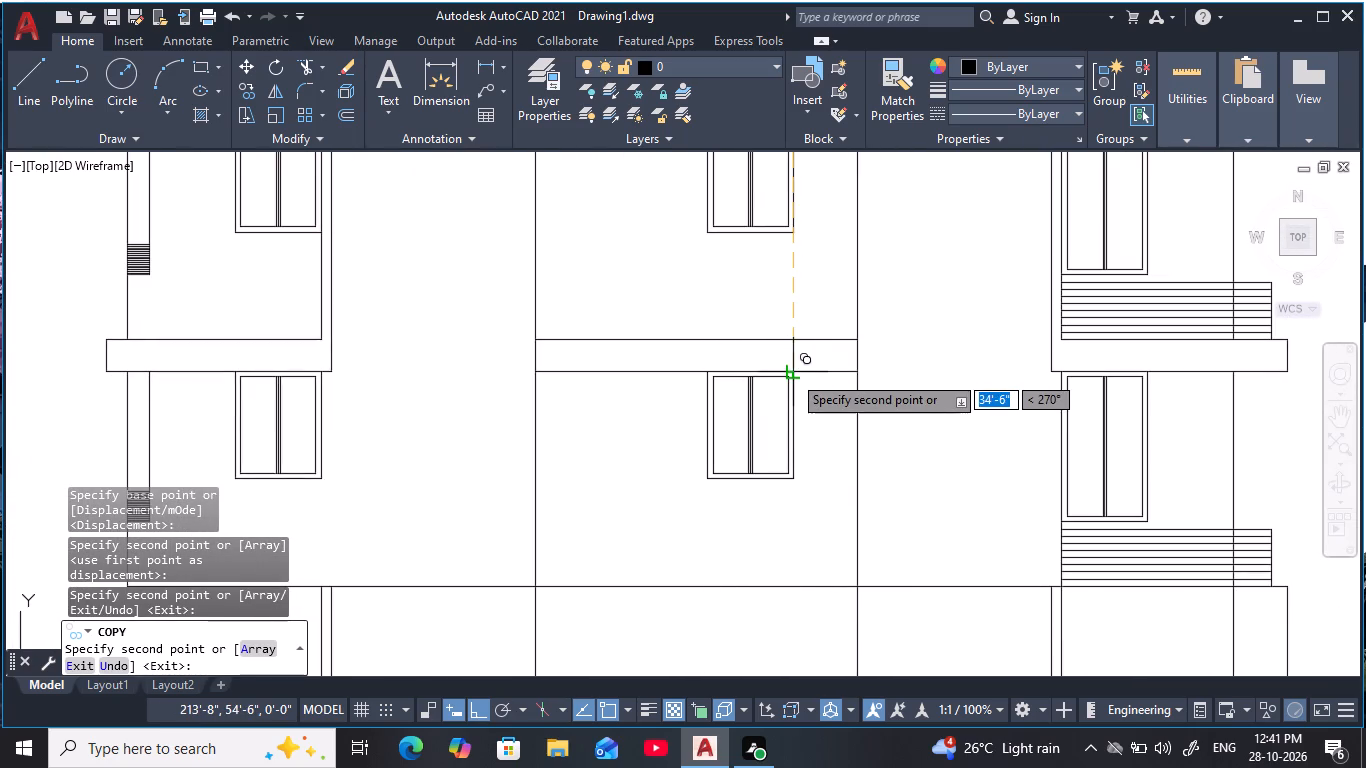
{"action": "left_click", "coordinate": [794, 369]}
{"action": "key", "text": "Escape"}
{"action": "key", "text": "Escape"}
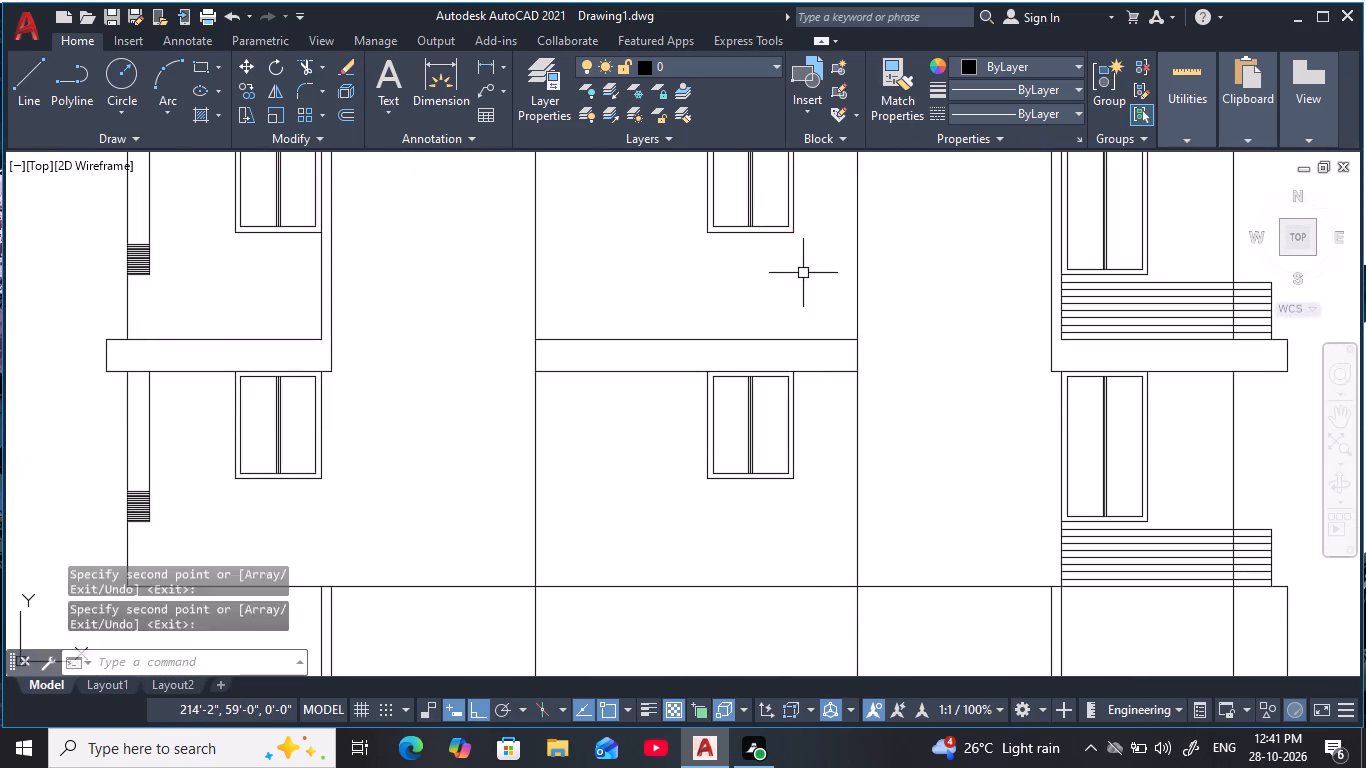
{"action": "key", "text": "Escape"}
{"action": "key", "text": "Escape"}
Check the copied windows on each floor of the central bay against the side bays.
{"action": "scroll", "coordinate": [800, 265], "scroll_direction": "down", "scroll_amount": 1}
{"action": "middle_click_drag", "start_coordinate": [800, 265], "coordinate": [818, 390]}
{"action": "key", "text": "Escape"}
{"action": "key", "text": "Escape"}
{"action": "middle_click_drag", "start_coordinate": [723, 295], "coordinate": [723, 418]}
{"action": "key", "text": "Escape"}
{"action": "key", "text": "Escape"}
{"action": "middle_click_drag", "start_coordinate": [743, 329], "coordinate": [745, 343]}
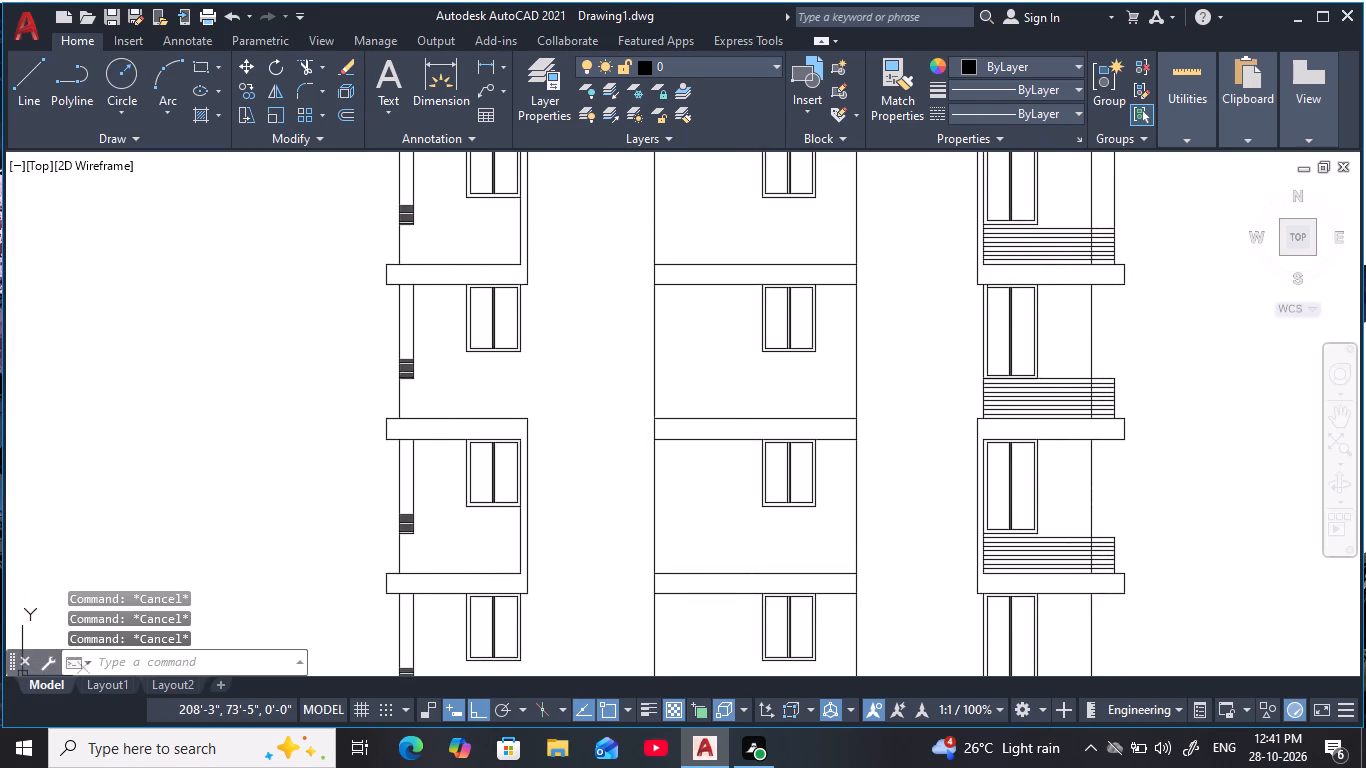
{"action": "middle_click_drag", "start_coordinate": [745, 343], "coordinate": [711, 492]}
{"action": "key", "text": "Escape"}
{"action": "key", "text": "Escape"}
{"action": "key", "text": "Escape"}
{"action": "middle_click_drag", "start_coordinate": [714, 463], "coordinate": [700, 367]}
{"action": "key", "text": "Escape"}
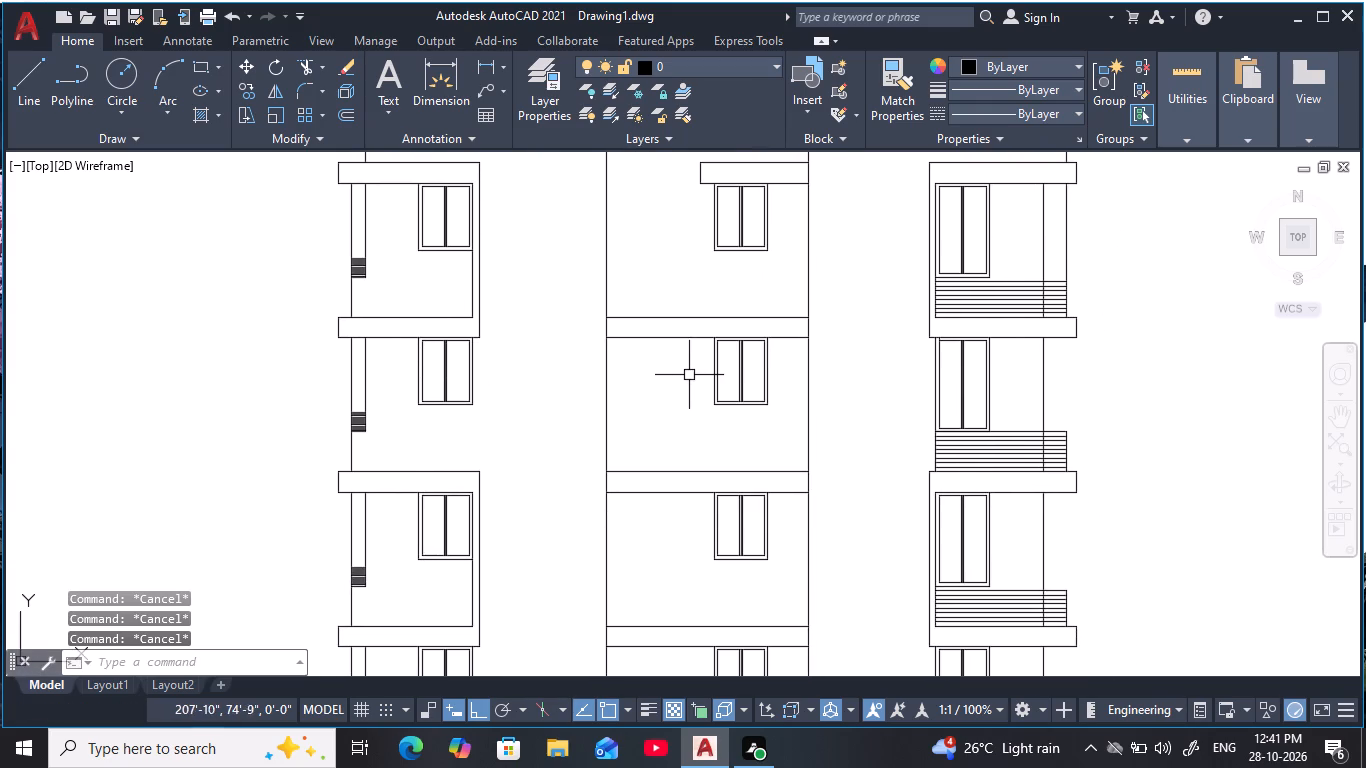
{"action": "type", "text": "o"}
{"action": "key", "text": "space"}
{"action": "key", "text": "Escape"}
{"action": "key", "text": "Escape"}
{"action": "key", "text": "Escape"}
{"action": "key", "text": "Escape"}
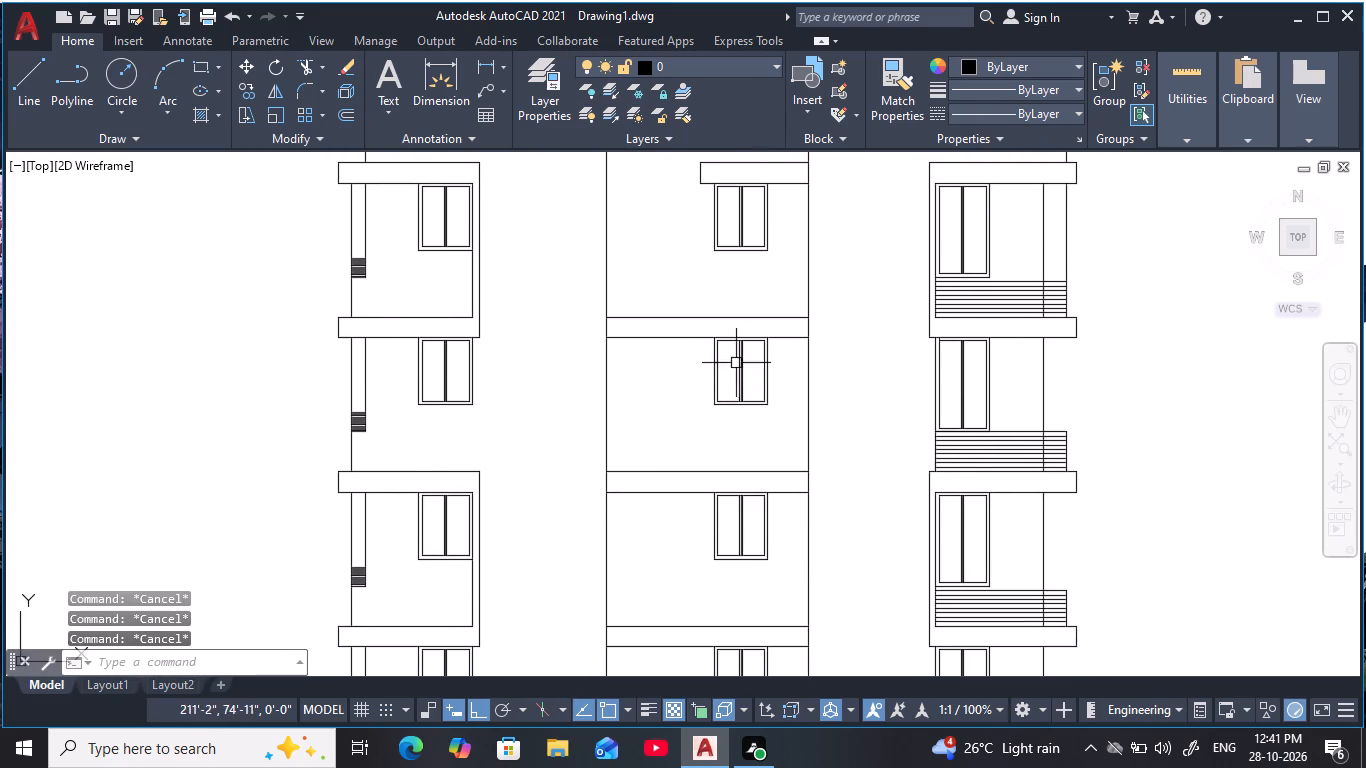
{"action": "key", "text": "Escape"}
Measure the length of the central roof slab from its free end to the bay's right edge.
{"action": "middle_click_drag", "start_coordinate": [706, 316], "coordinate": [702, 504]}
{"action": "key", "text": "Escape"}
{"action": "key", "text": "Escape"}
{"action": "scroll", "coordinate": [716, 370], "scroll_direction": "up", "scroll_amount": 2}
{"action": "key", "text": "Escape"}
{"action": "key", "text": "Escape"}
{"action": "middle_click_drag", "start_coordinate": [712, 370], "coordinate": [671, 378]}
{"action": "key", "text": "Escape"}
{"action": "scroll", "coordinate": [690, 379], "scroll_direction": "up", "scroll_amount": 1}
{"action": "type", "text": "dli"}
{"action": "key", "text": "space"}
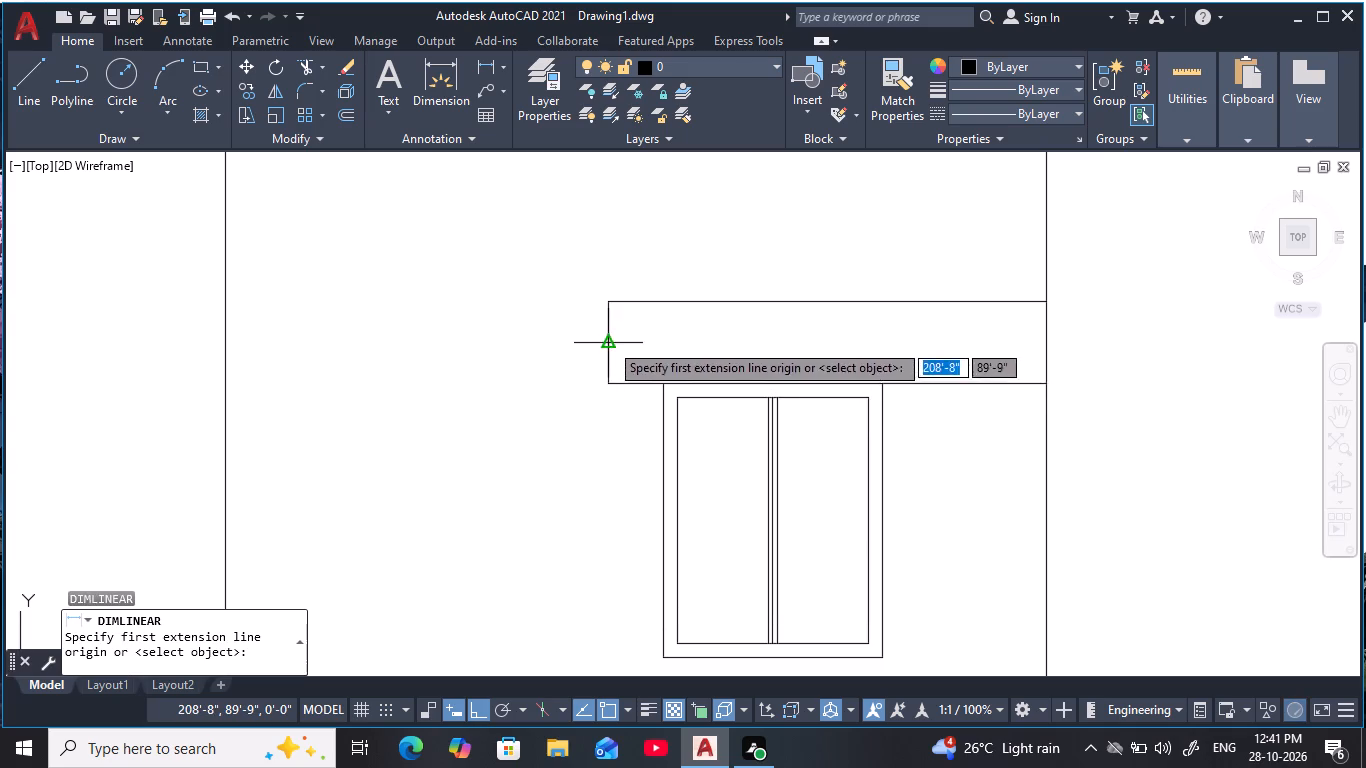
{"action": "left_click", "coordinate": [609, 342]}
{"action": "left_click", "coordinate": [1046, 340]}
{"action": "key", "text": "Escape"}
{"action": "key", "text": "Escape"}
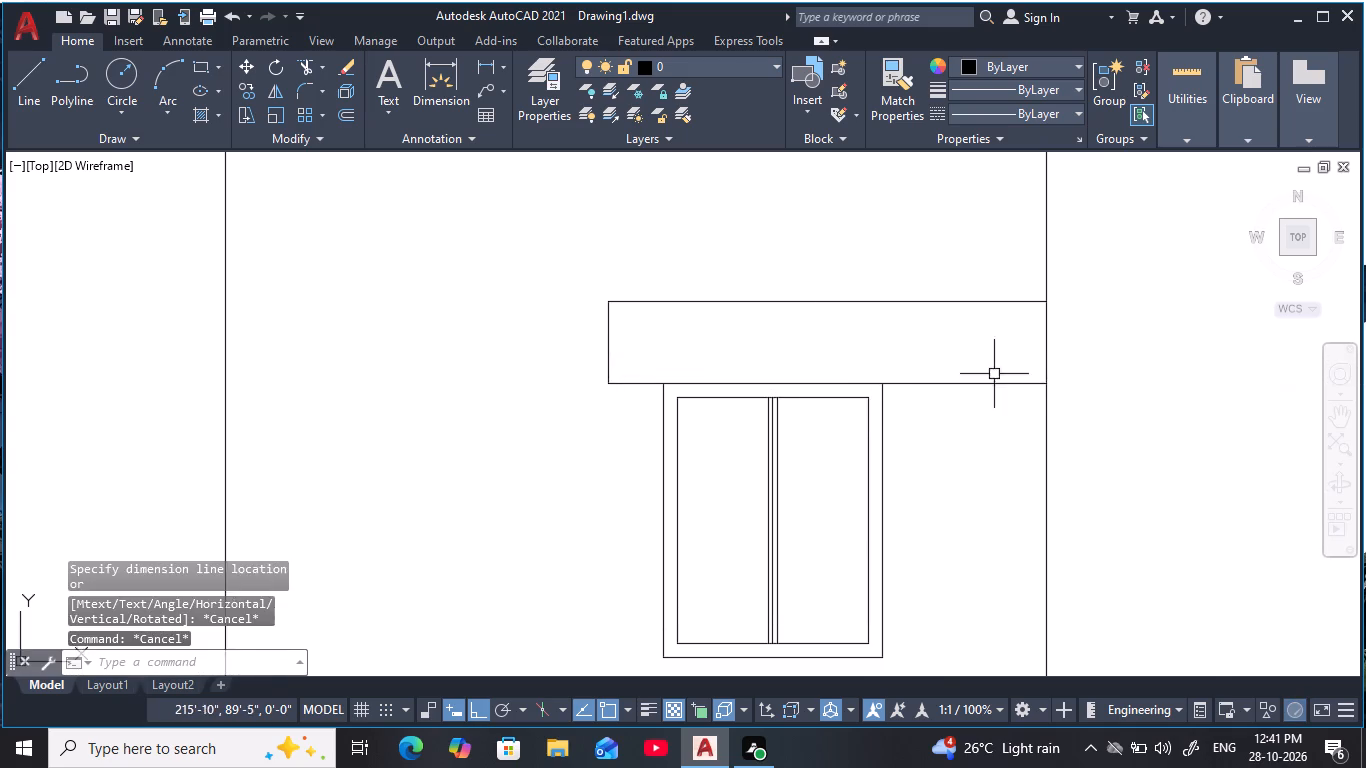
Offset the central bay's right vertical edge 8' inward, toward the left side of the bay.
{"action": "scroll", "coordinate": [990, 387], "scroll_direction": "down", "scroll_amount": 2}
{"action": "middle_click_drag", "start_coordinate": [990, 387], "coordinate": [894, 275]}
{"action": "key", "text": "Escape"}
{"action": "key", "text": "Escape"}
{"action": "middle_click_drag", "start_coordinate": [873, 333], "coordinate": [857, 355]}
{"action": "key", "text": "Escape"}
{"action": "type", "text": "o"}
{"action": "key", "text": "space"}
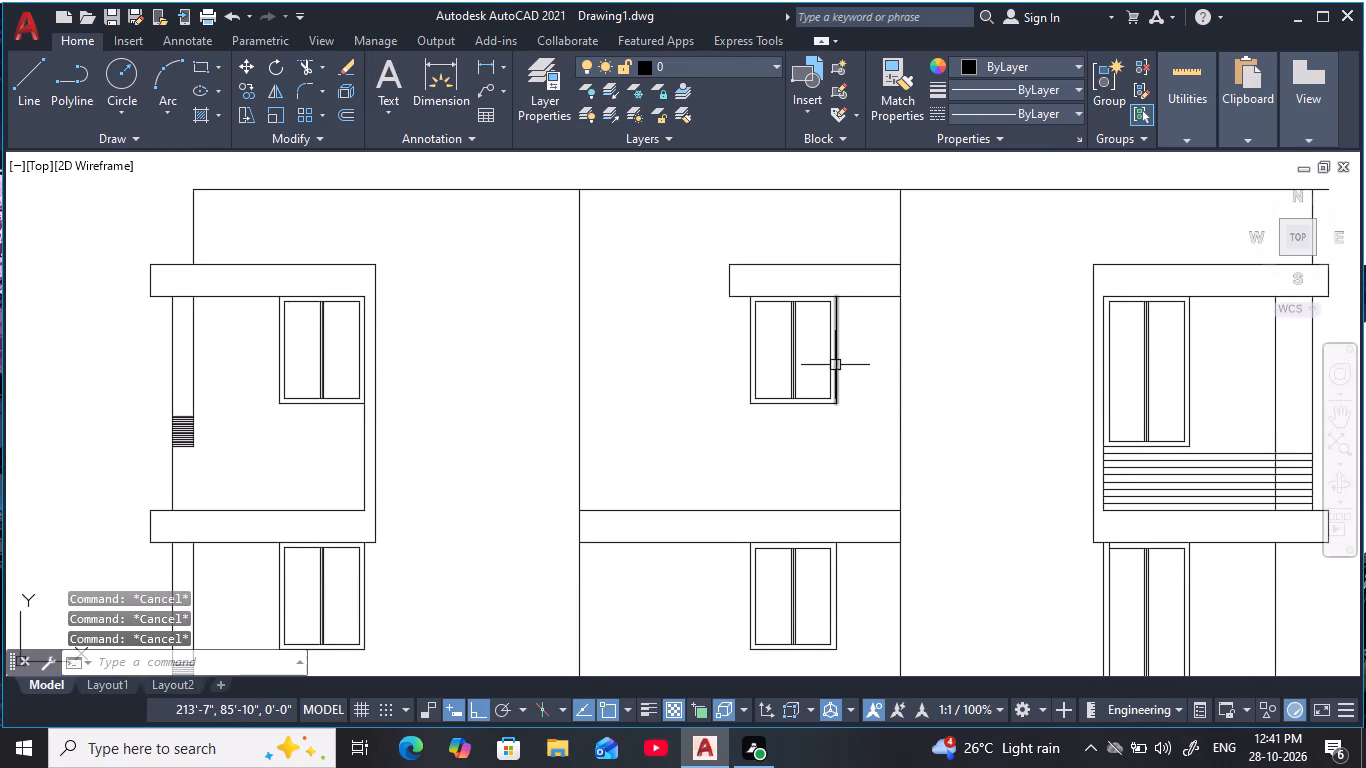
{"action": "type", "text": "8'"}
{"action": "key", "text": "space"}
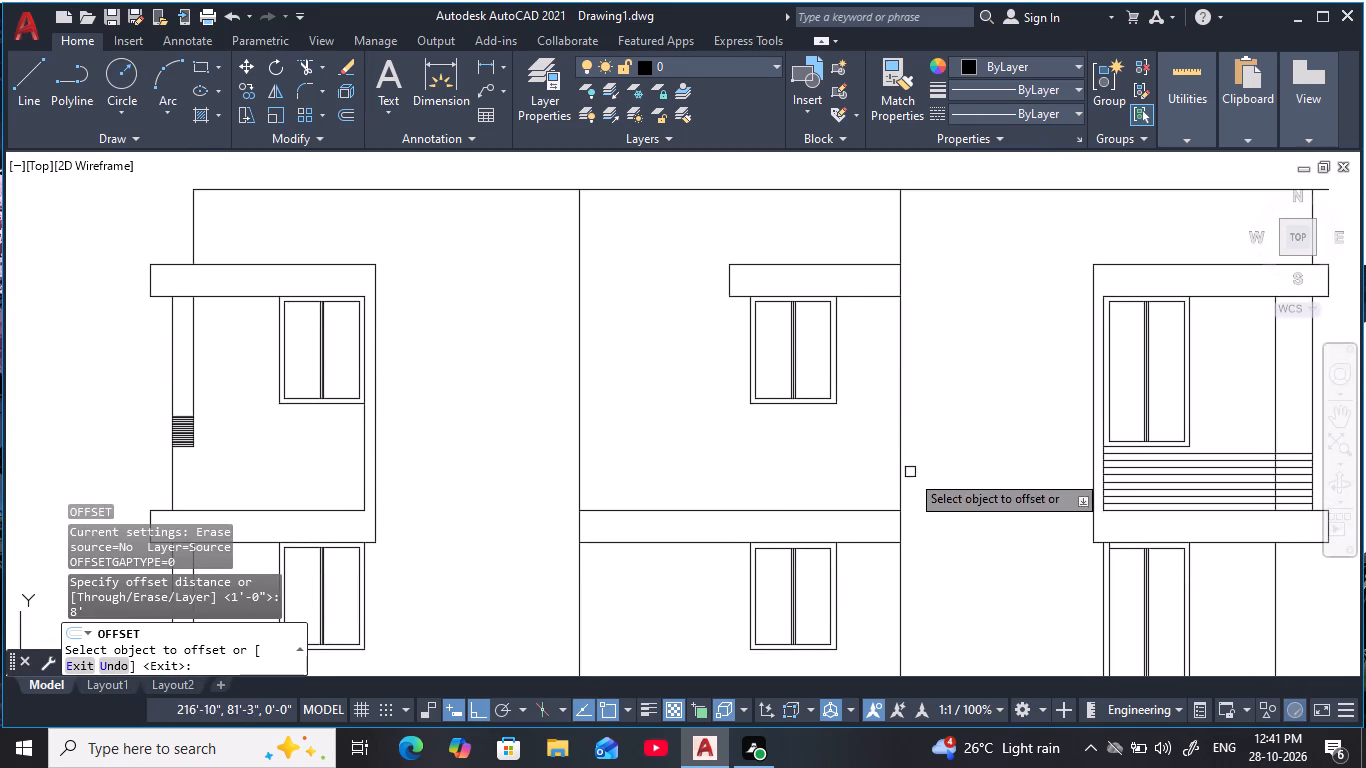
{"action": "left_click", "coordinate": [905, 477]}
{"action": "left_click", "coordinate": [673, 498]}
{"action": "key", "text": "Escape"}
{"action": "key", "text": "Escape"}
{"action": "middle_click_drag", "start_coordinate": [689, 477], "coordinate": [703, 438]}
{"action": "key", "text": "Escape"}
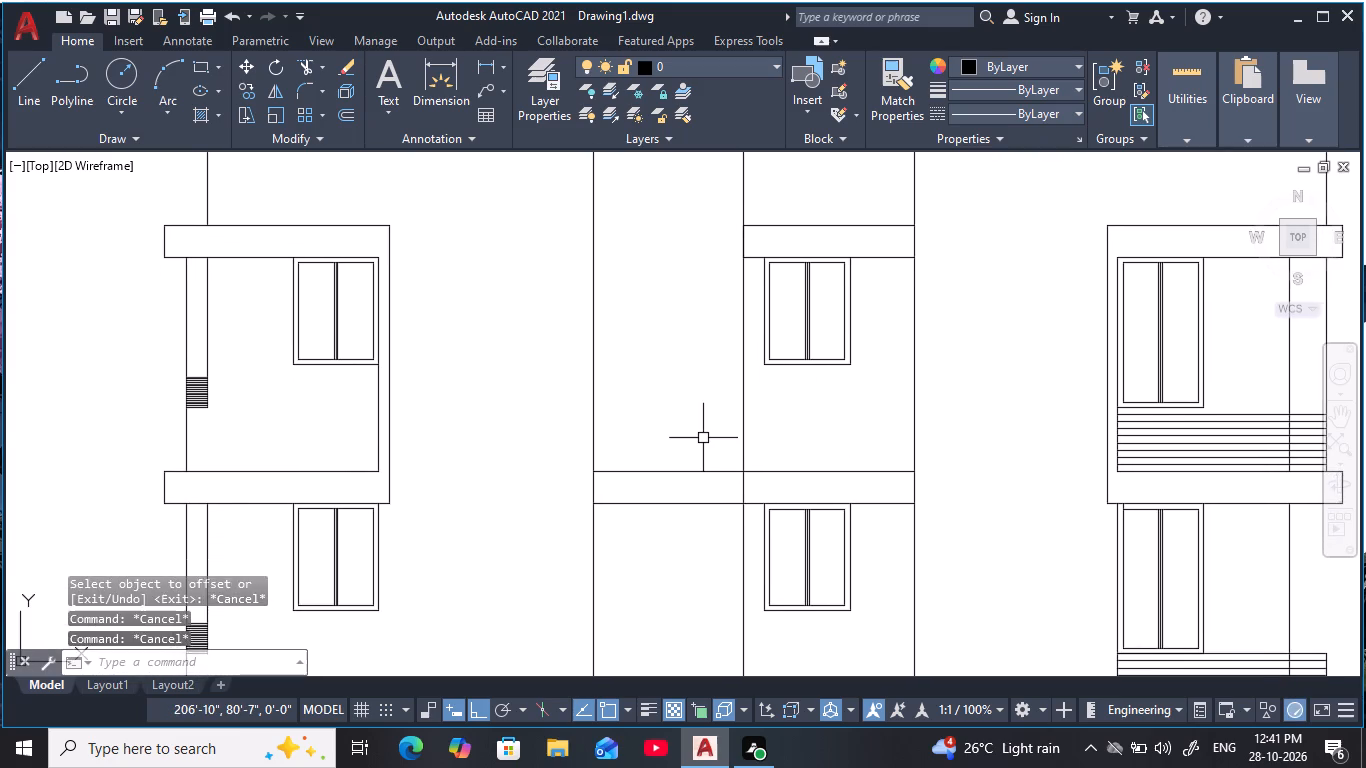
{"action": "key", "text": "Escape"}
Trim the 8' offset line between the top two central slabs and above the roof slab.
{"action": "type", "text": "tr"}
{"action": "key", "text": "space"}
{"action": "left_click_drag", "start_coordinate": [782, 400], "coordinate": [736, 418]}
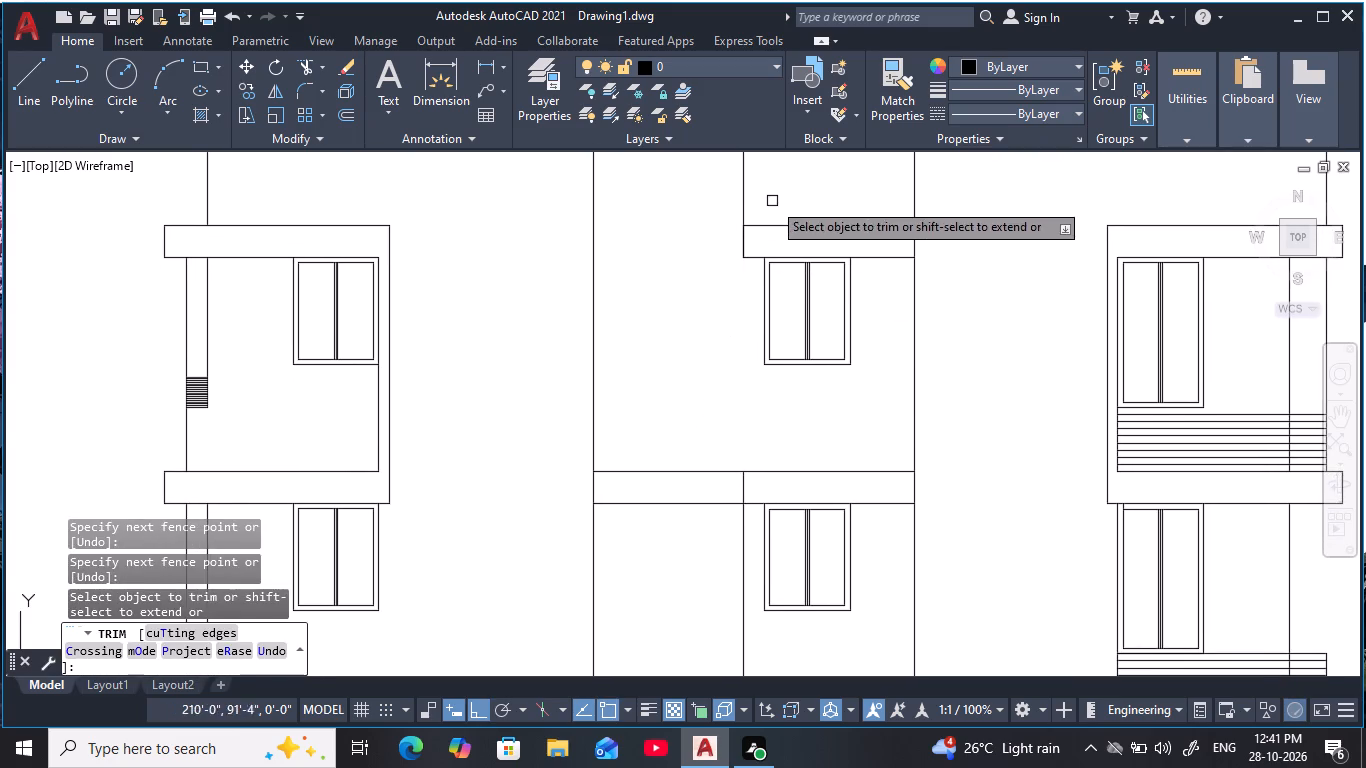
{"action": "left_click_drag", "start_coordinate": [774, 199], "coordinate": [723, 212]}
{"action": "scroll", "coordinate": [751, 414], "scroll_direction": "down", "scroll_amount": 1}
{"action": "middle_click_drag", "start_coordinate": [752, 416], "coordinate": [705, 233]}
{"action": "scroll", "coordinate": [719, 309], "scroll_direction": "down", "scroll_amount": 1}
{"action": "middle_click_drag", "start_coordinate": [718, 313], "coordinate": [733, 420]}
{"action": "scroll", "coordinate": [739, 472], "scroll_direction": "up", "scroll_amount": 1}
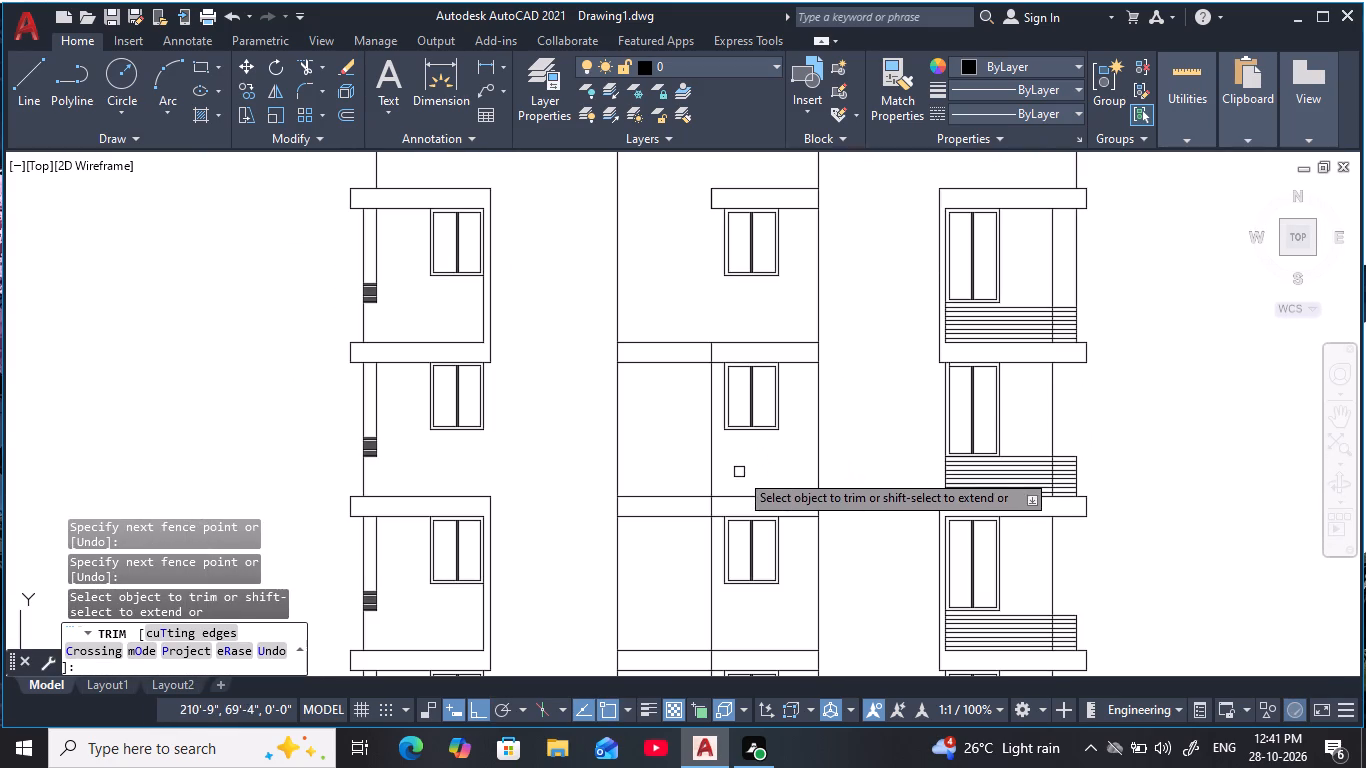
Trim the lower three central slabs back to the offset line and remove the line's portions between them and through the ground floor.
{"action": "left_click_drag", "start_coordinate": [742, 462], "coordinate": [669, 468]}
{"action": "left_click_drag", "start_coordinate": [687, 403], "coordinate": [675, 296]}
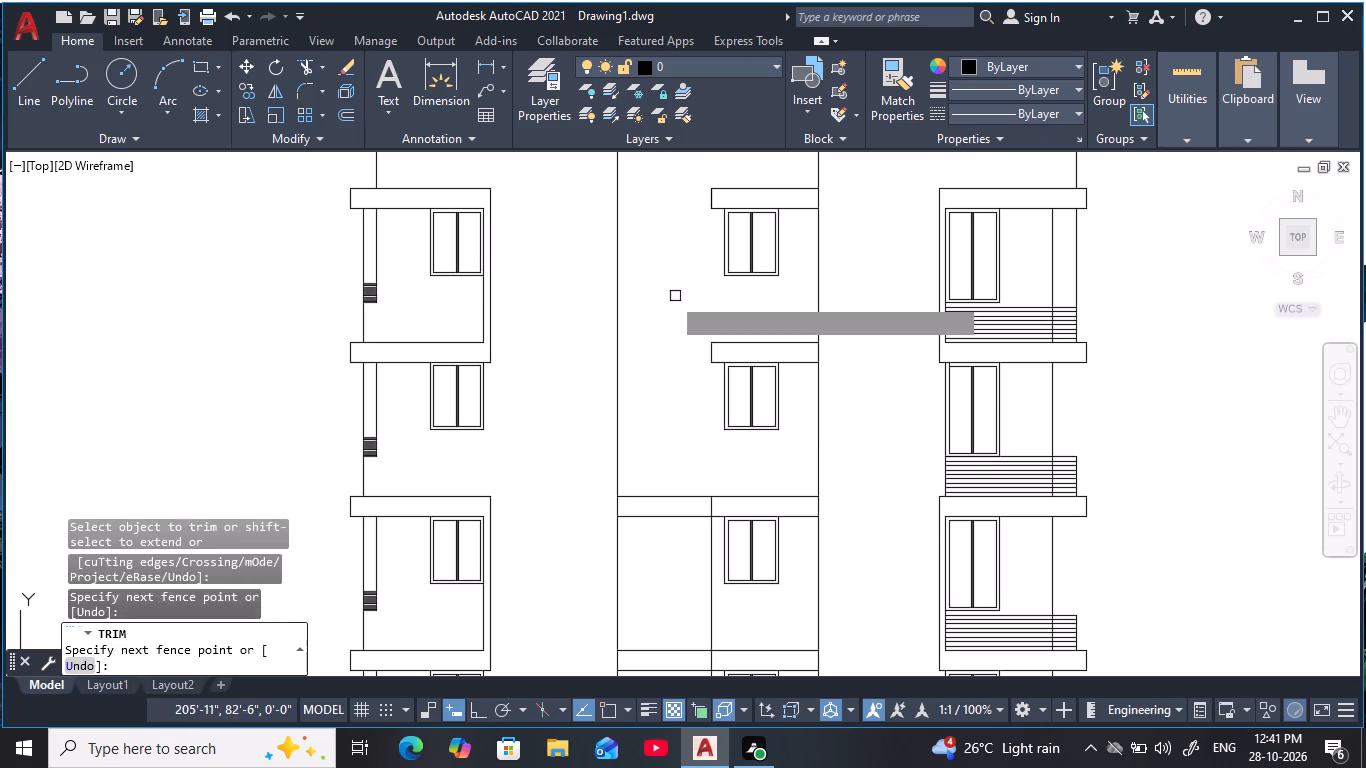
{"action": "middle_click_drag", "start_coordinate": [677, 448], "coordinate": [659, 317]}
{"action": "left_click_drag", "start_coordinate": [663, 447], "coordinate": [656, 330]}
{"action": "left_click_drag", "start_coordinate": [727, 491], "coordinate": [651, 487]}
{"action": "middle_click_drag", "start_coordinate": [672, 489], "coordinate": [657, 358]}
{"action": "left_click_drag", "start_coordinate": [635, 454], "coordinate": [635, 356]}
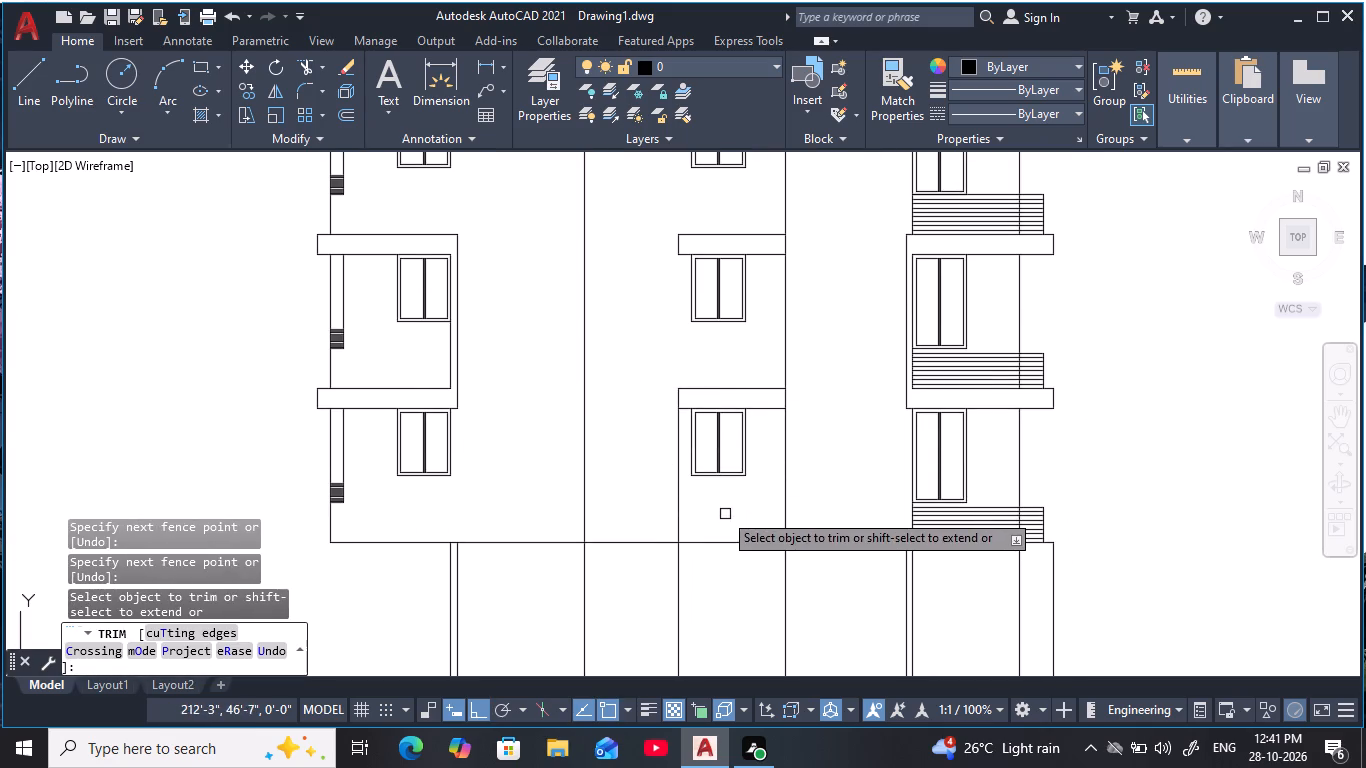
{"action": "left_click_drag", "start_coordinate": [723, 505], "coordinate": [646, 503]}
{"action": "middle_click_drag", "start_coordinate": [661, 503], "coordinate": [661, 408]}
{"action": "left_click_drag", "start_coordinate": [705, 521], "coordinate": [657, 528]}
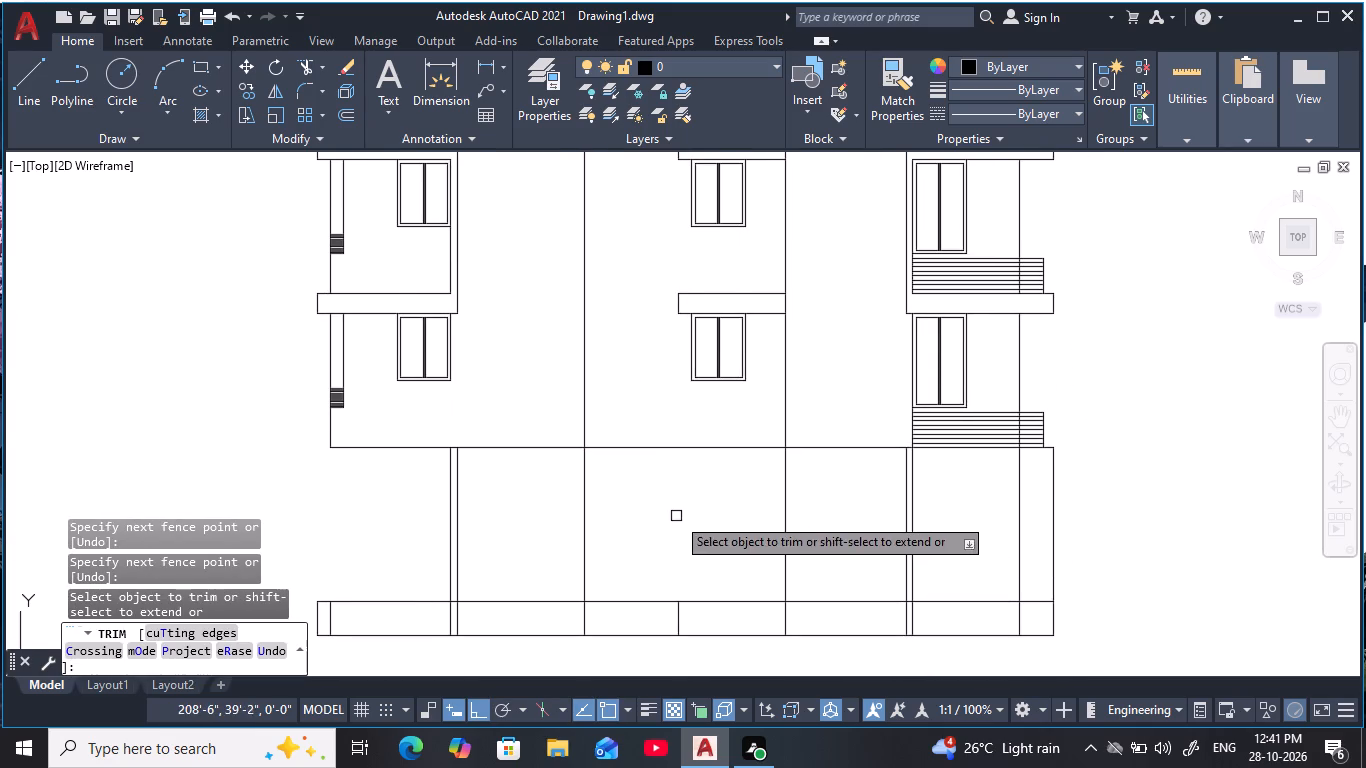
Trim away the ground-floor double vertical lines beneath the left and right bays, above the plinth.
{"action": "middle_click_drag", "start_coordinate": [676, 512], "coordinate": [673, 567]}
{"action": "scroll", "coordinate": [672, 565], "scroll_direction": "down", "scroll_amount": 1}
{"action": "left_click_drag", "start_coordinate": [562, 578], "coordinate": [524, 576]}
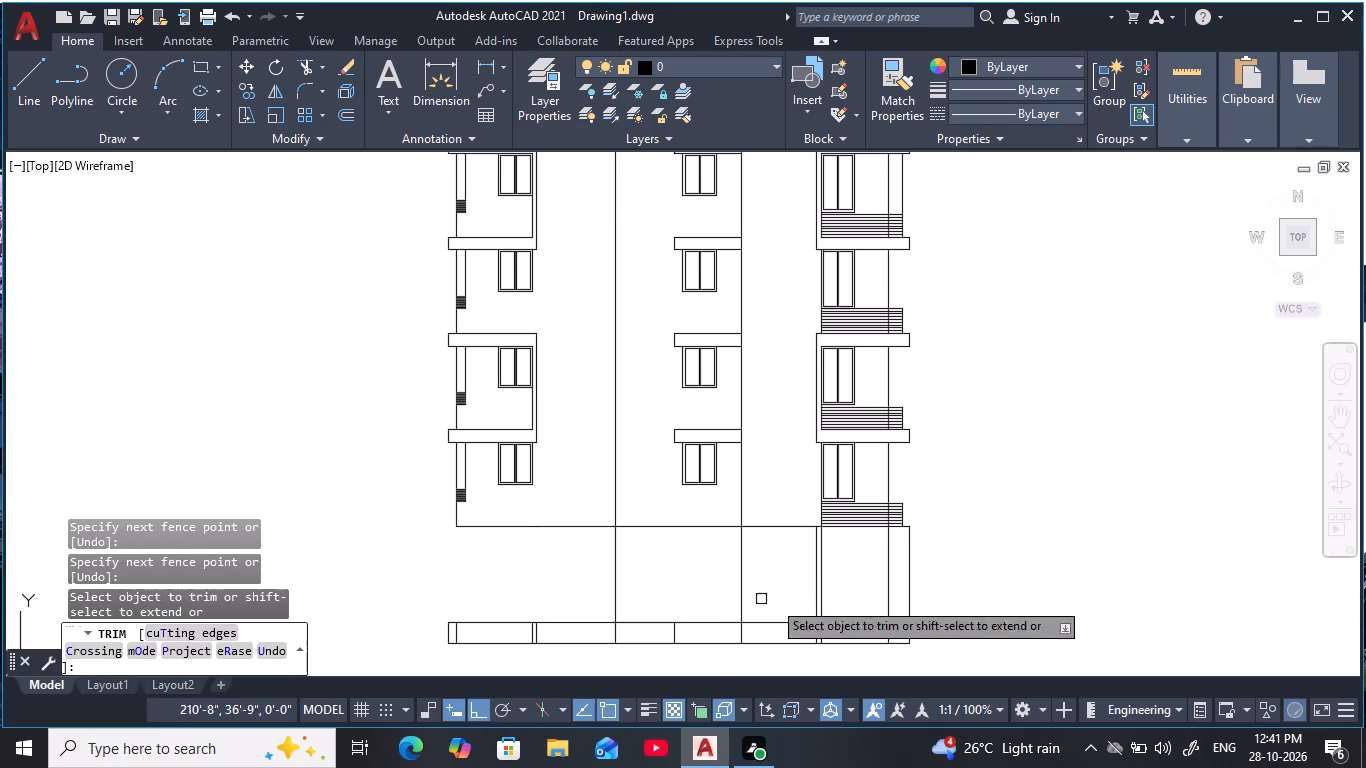
{"action": "left_click_drag", "start_coordinate": [845, 581], "coordinate": [789, 591]}
{"action": "middle_click_drag", "start_coordinate": [794, 577], "coordinate": [804, 604]}
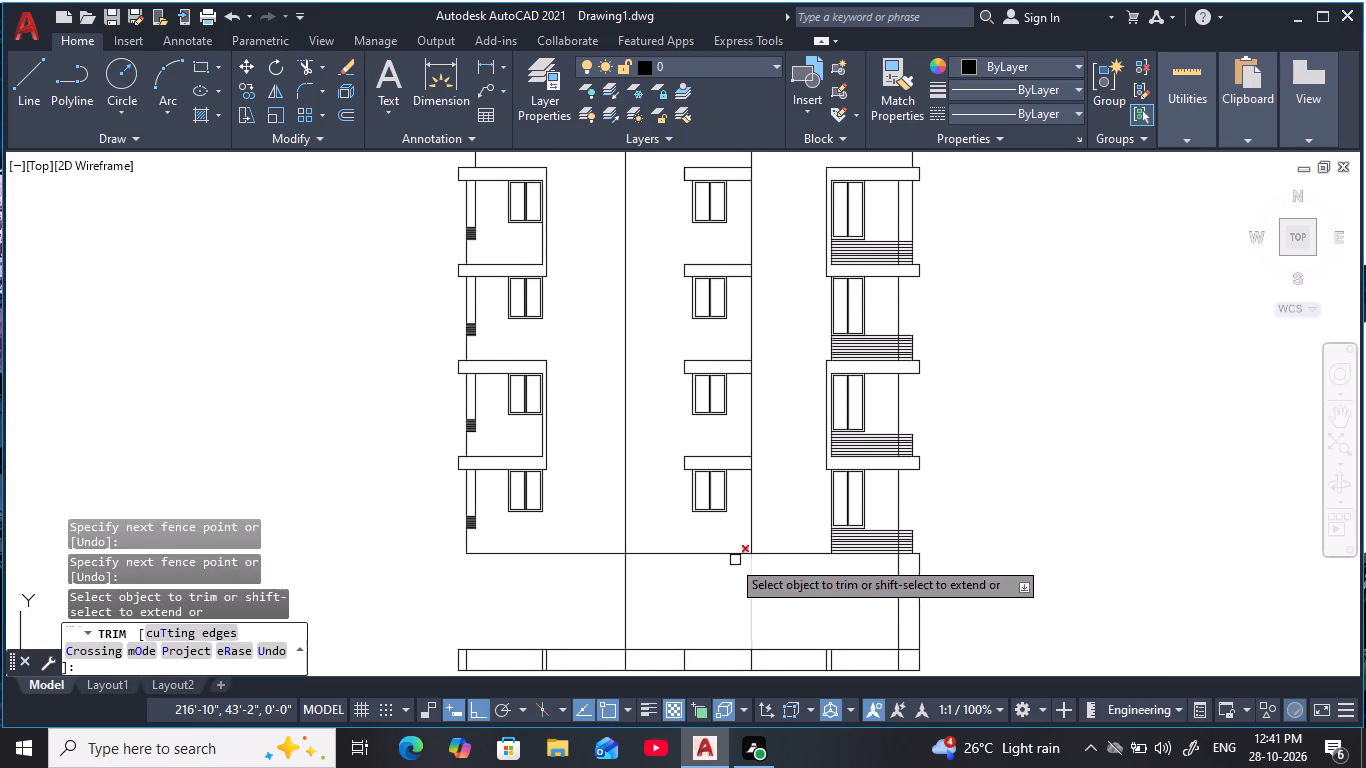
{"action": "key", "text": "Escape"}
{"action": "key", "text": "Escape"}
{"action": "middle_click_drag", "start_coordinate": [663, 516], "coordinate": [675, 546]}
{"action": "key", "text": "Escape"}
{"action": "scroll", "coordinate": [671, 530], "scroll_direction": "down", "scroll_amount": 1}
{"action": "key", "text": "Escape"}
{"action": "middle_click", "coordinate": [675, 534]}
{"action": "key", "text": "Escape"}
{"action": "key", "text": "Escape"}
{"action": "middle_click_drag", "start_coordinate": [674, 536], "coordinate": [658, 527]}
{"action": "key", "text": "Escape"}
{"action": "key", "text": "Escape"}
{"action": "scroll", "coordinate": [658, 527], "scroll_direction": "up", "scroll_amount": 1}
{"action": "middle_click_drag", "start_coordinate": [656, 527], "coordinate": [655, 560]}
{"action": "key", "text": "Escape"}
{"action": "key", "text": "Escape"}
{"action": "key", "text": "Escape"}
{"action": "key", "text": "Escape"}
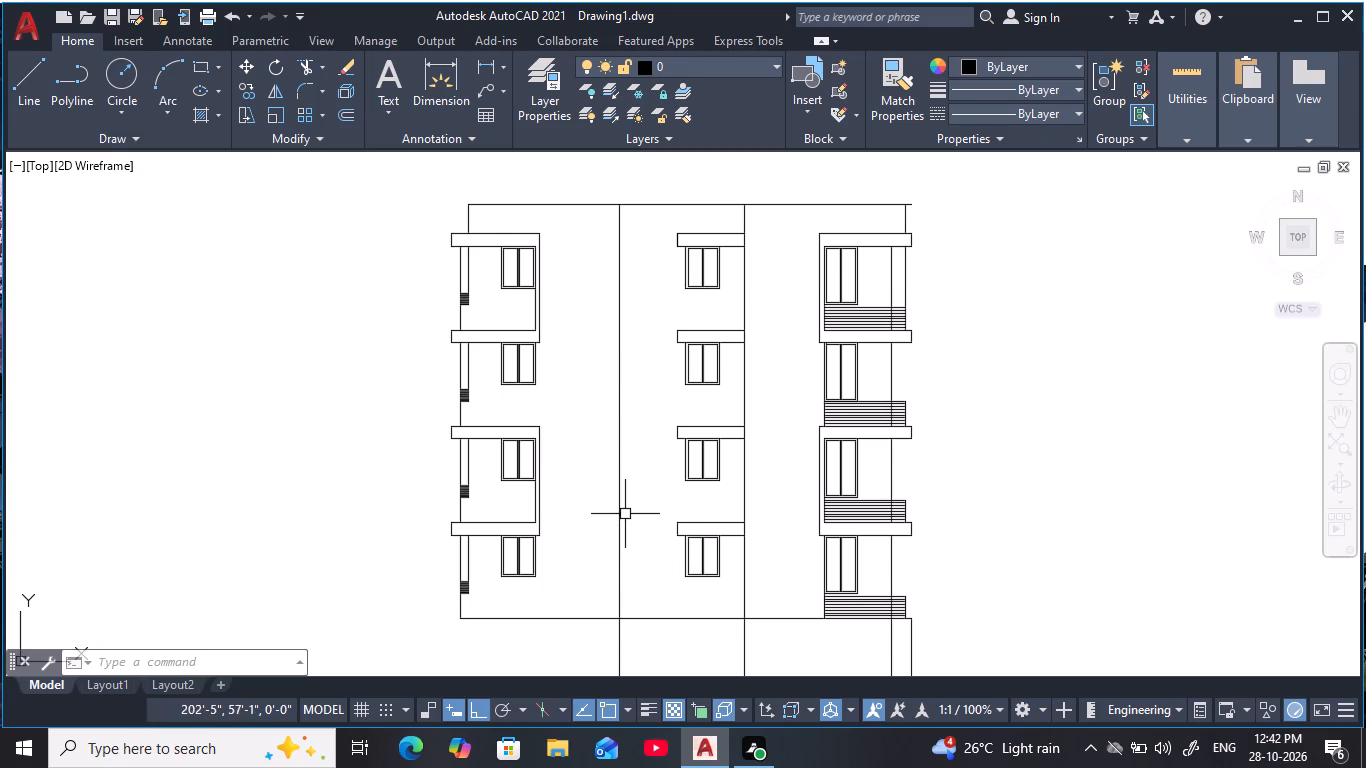
Trim the roofline's short overhang beyond the right bay's outer vertical edge.
{"action": "middle_click_drag", "start_coordinate": [595, 318], "coordinate": [590, 400]}
{"action": "middle_click_drag", "start_coordinate": [583, 330], "coordinate": [589, 360]}
{"action": "scroll", "coordinate": [573, 328], "scroll_direction": "up", "scroll_amount": 1}
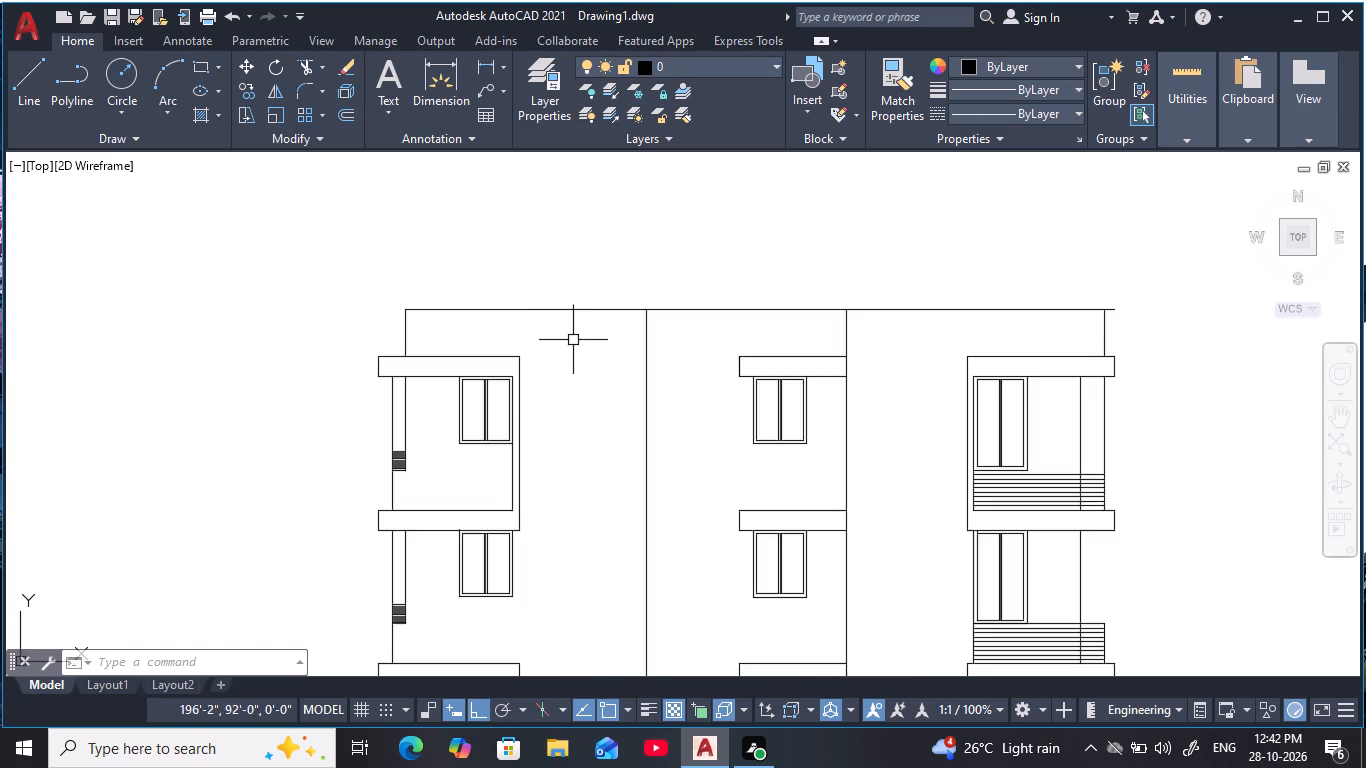
{"action": "scroll", "coordinate": [573, 341], "scroll_direction": "up", "scroll_amount": 1}
{"action": "middle_click_drag", "start_coordinate": [572, 350], "coordinate": [397, 342]}
{"action": "scroll", "coordinate": [404, 348], "scroll_direction": "down", "scroll_amount": 1}
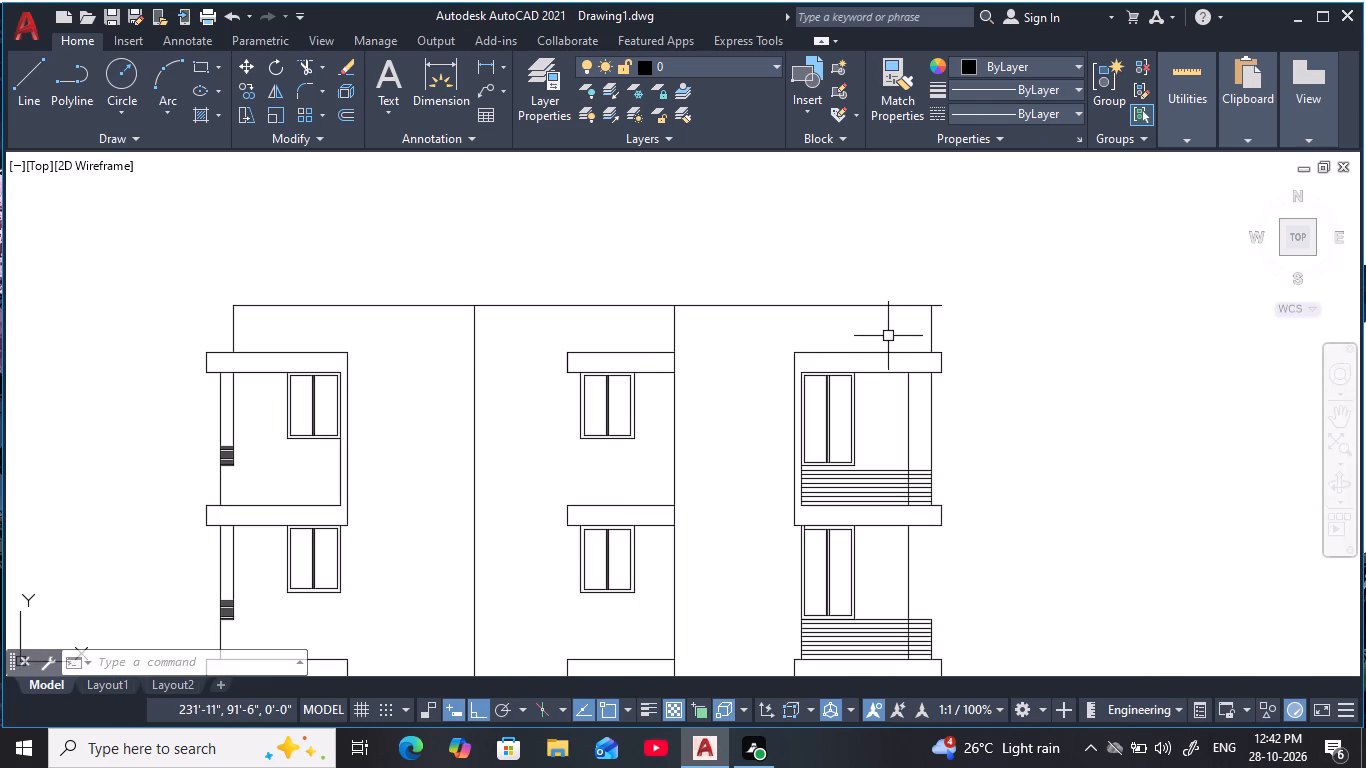
{"action": "key", "text": "Escape"}
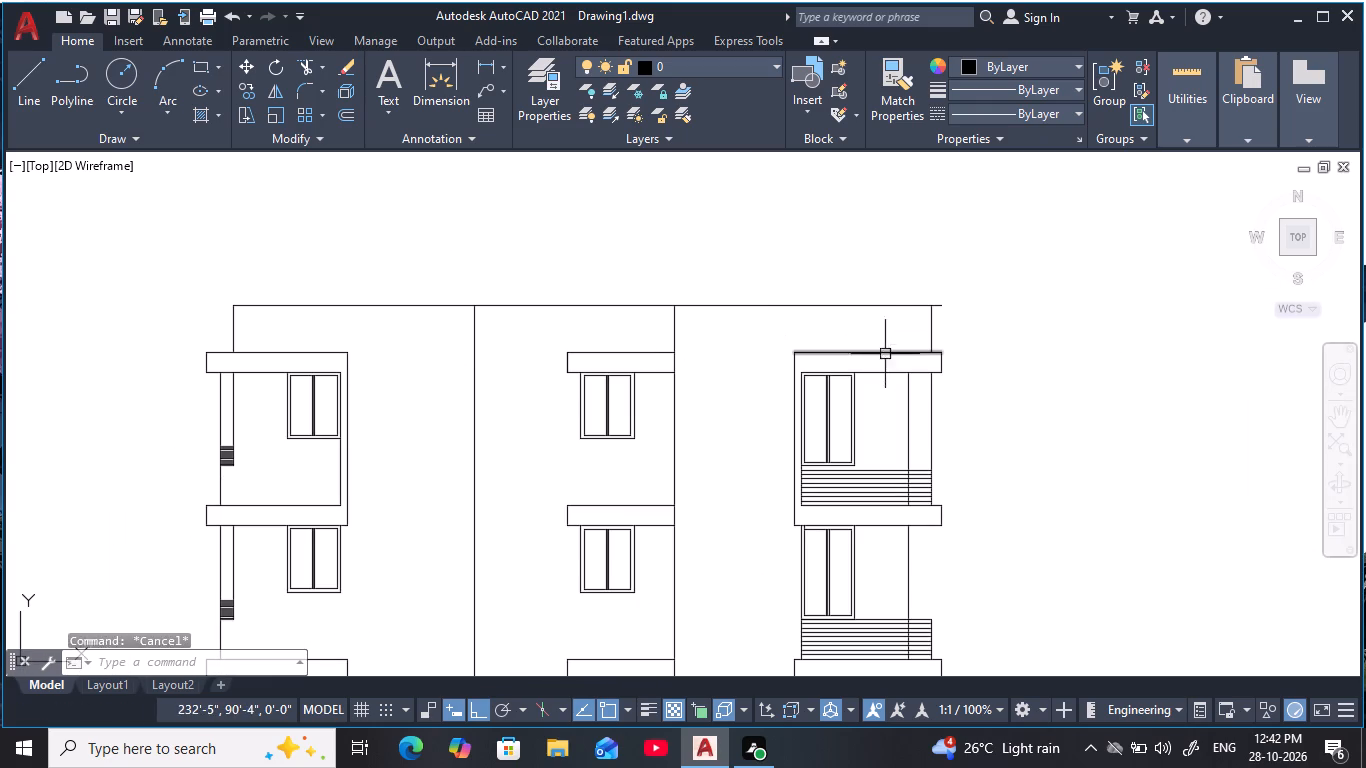
{"action": "key", "text": "Escape"}
{"action": "key", "text": "Escape"}
{"action": "key", "text": "Escape"}
{"action": "key", "text": "Escape"}
{"action": "key", "text": "Escape"}
{"action": "key", "text": "Escape"}
{"action": "key", "text": "Escape"}
{"action": "scroll", "coordinate": [936, 327], "scroll_direction": "up", "scroll_amount": 1}
{"action": "middle_click_drag", "start_coordinate": [935, 330], "coordinate": [933, 361]}
{"action": "key", "text": "Escape"}
{"action": "type", "text": "tr"}
{"action": "key", "text": "space"}
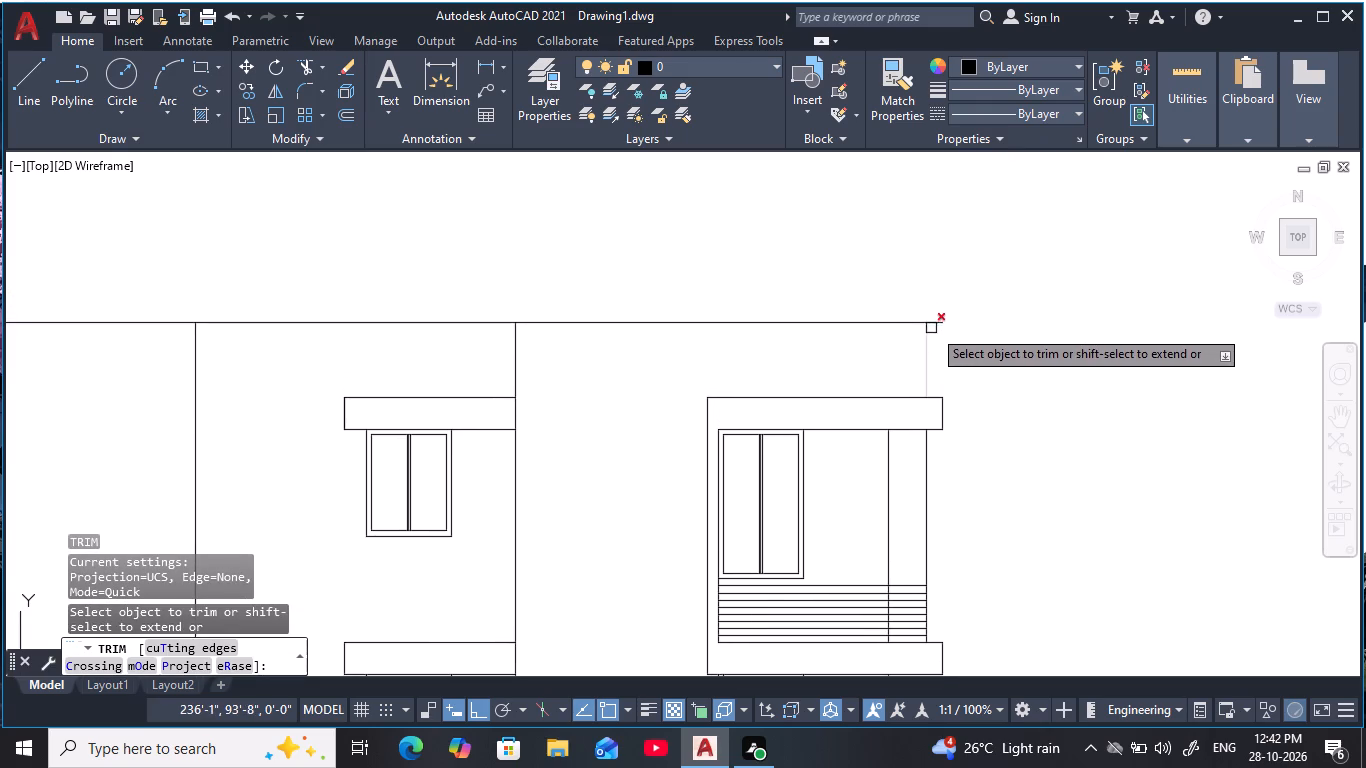
{"action": "left_click", "coordinate": [937, 323]}
{"action": "key", "text": "Escape"}
{"action": "key", "text": "Escape"}
{"action": "key", "text": "Escape"}
{"action": "key", "text": "Escape"}
{"action": "key", "text": "Escape"}
{"action": "key", "text": "Escape"}
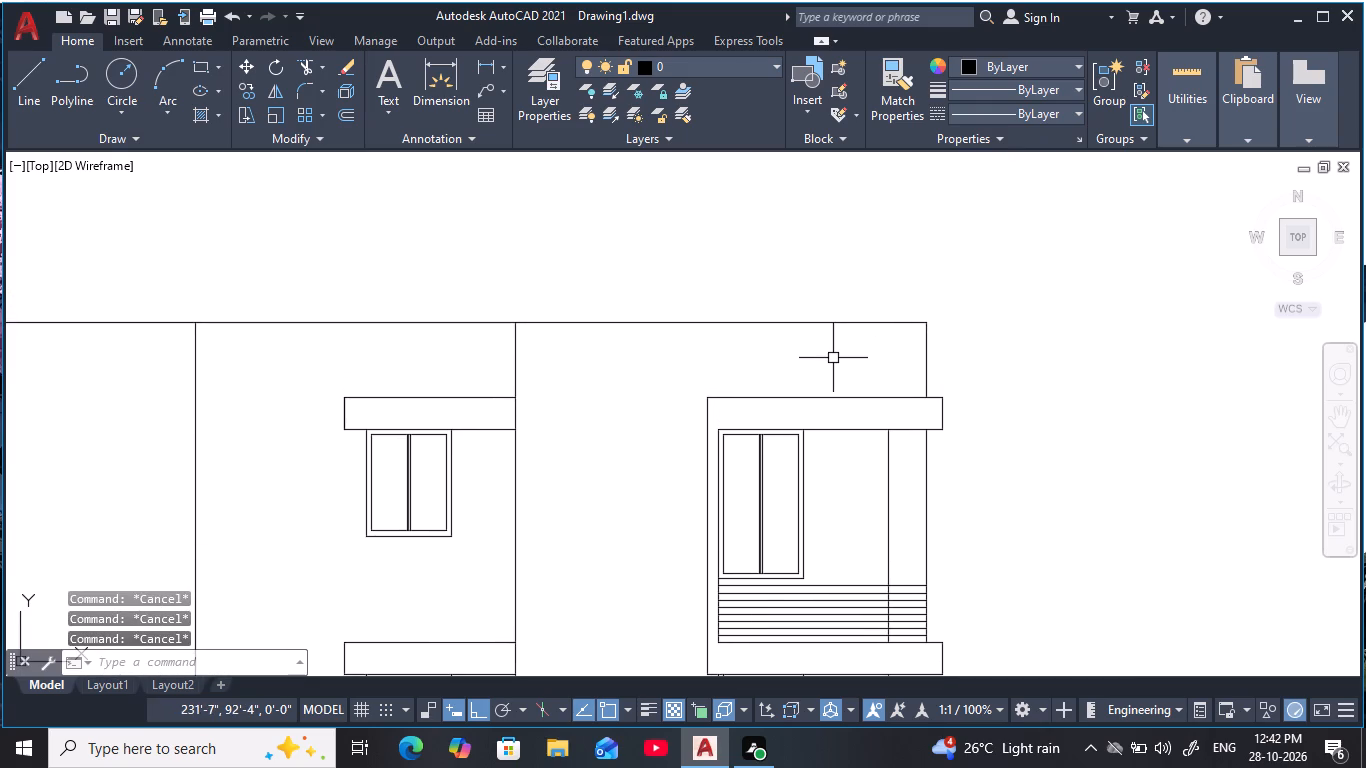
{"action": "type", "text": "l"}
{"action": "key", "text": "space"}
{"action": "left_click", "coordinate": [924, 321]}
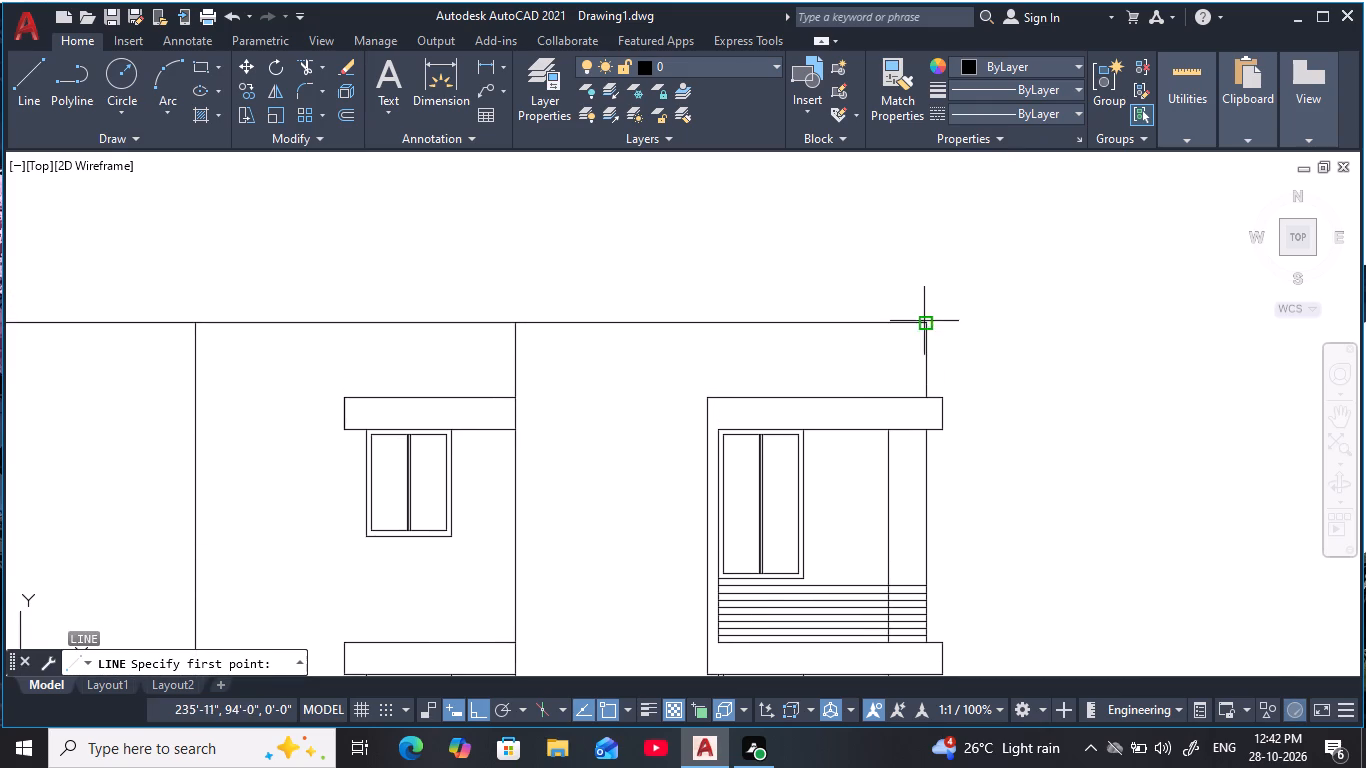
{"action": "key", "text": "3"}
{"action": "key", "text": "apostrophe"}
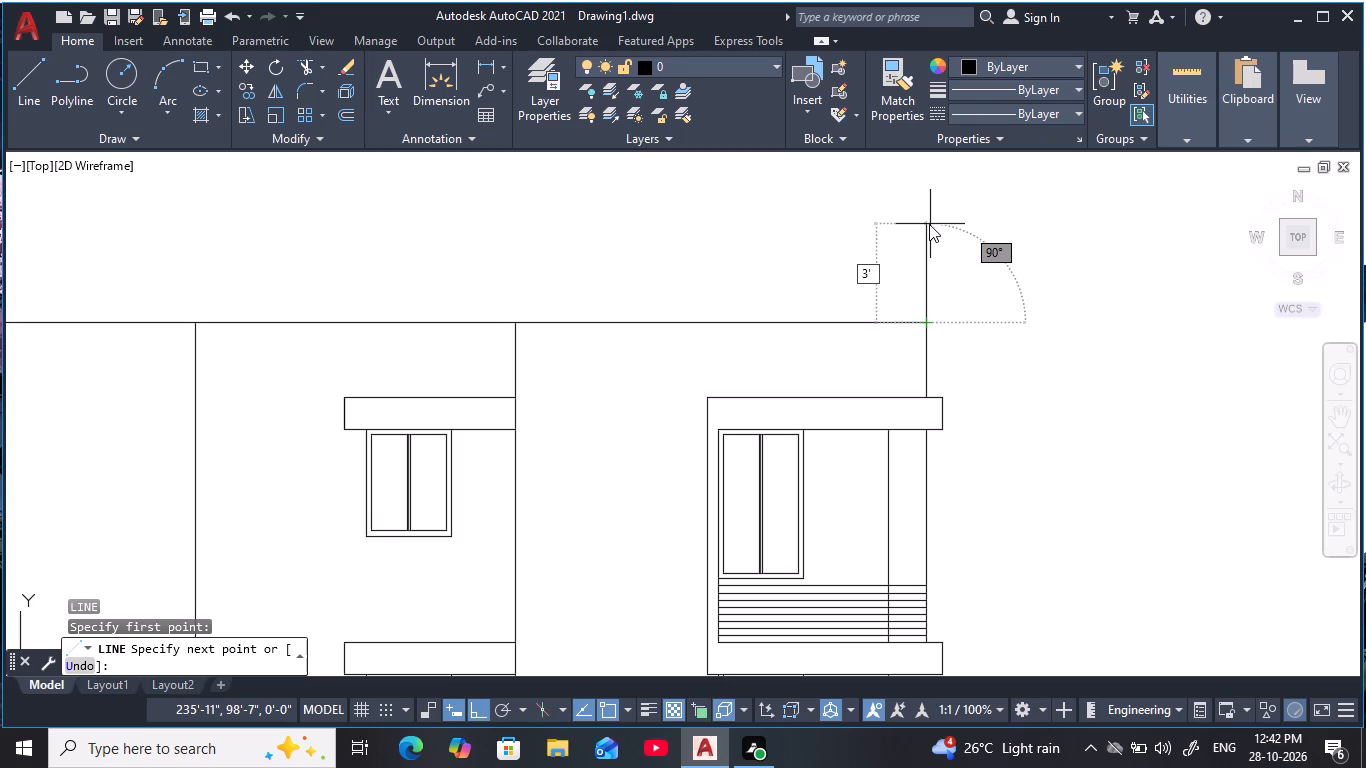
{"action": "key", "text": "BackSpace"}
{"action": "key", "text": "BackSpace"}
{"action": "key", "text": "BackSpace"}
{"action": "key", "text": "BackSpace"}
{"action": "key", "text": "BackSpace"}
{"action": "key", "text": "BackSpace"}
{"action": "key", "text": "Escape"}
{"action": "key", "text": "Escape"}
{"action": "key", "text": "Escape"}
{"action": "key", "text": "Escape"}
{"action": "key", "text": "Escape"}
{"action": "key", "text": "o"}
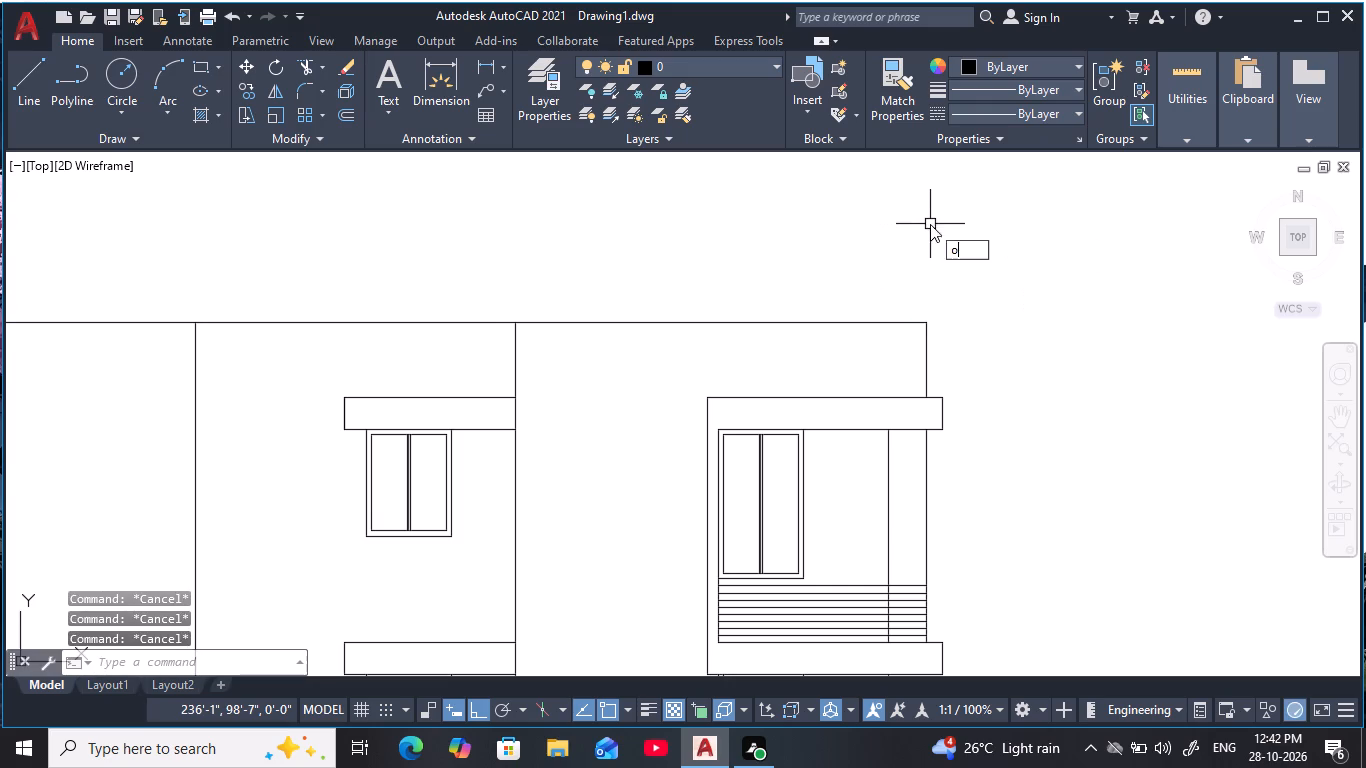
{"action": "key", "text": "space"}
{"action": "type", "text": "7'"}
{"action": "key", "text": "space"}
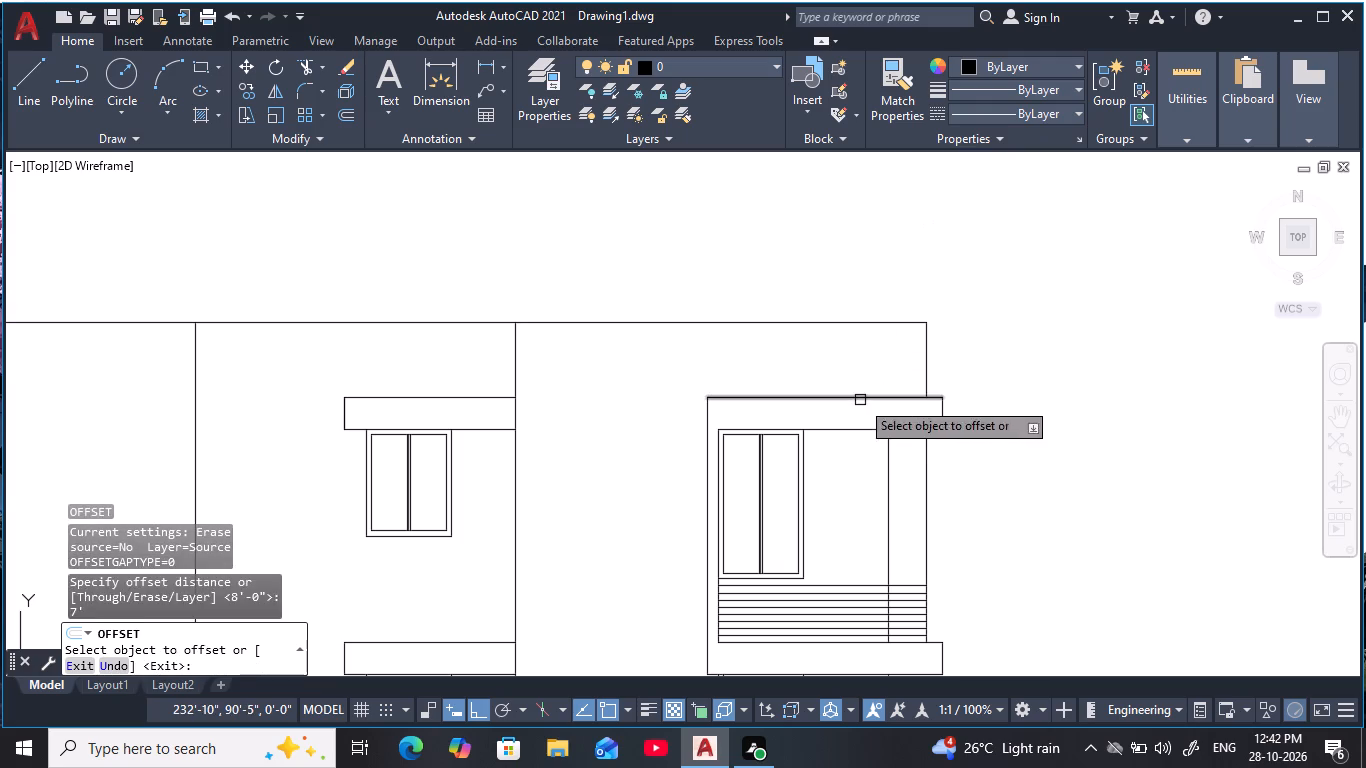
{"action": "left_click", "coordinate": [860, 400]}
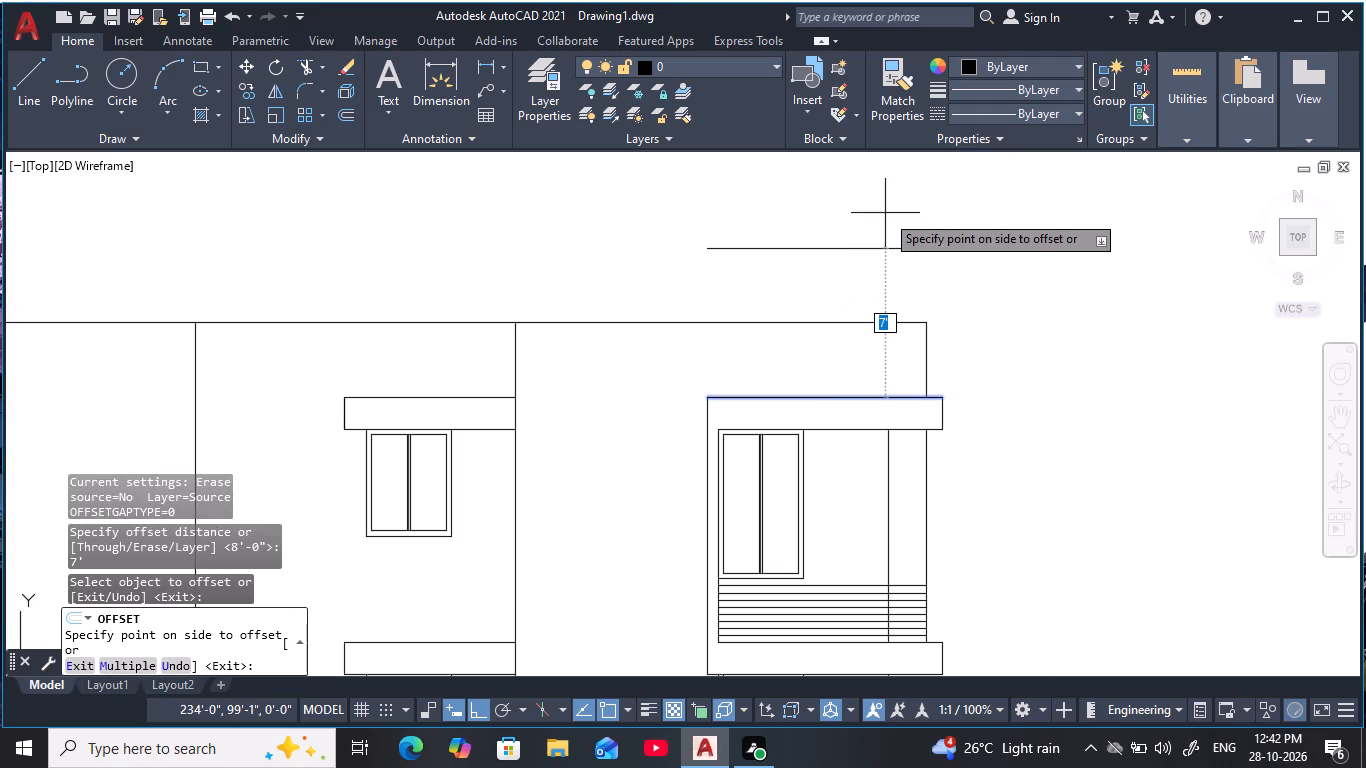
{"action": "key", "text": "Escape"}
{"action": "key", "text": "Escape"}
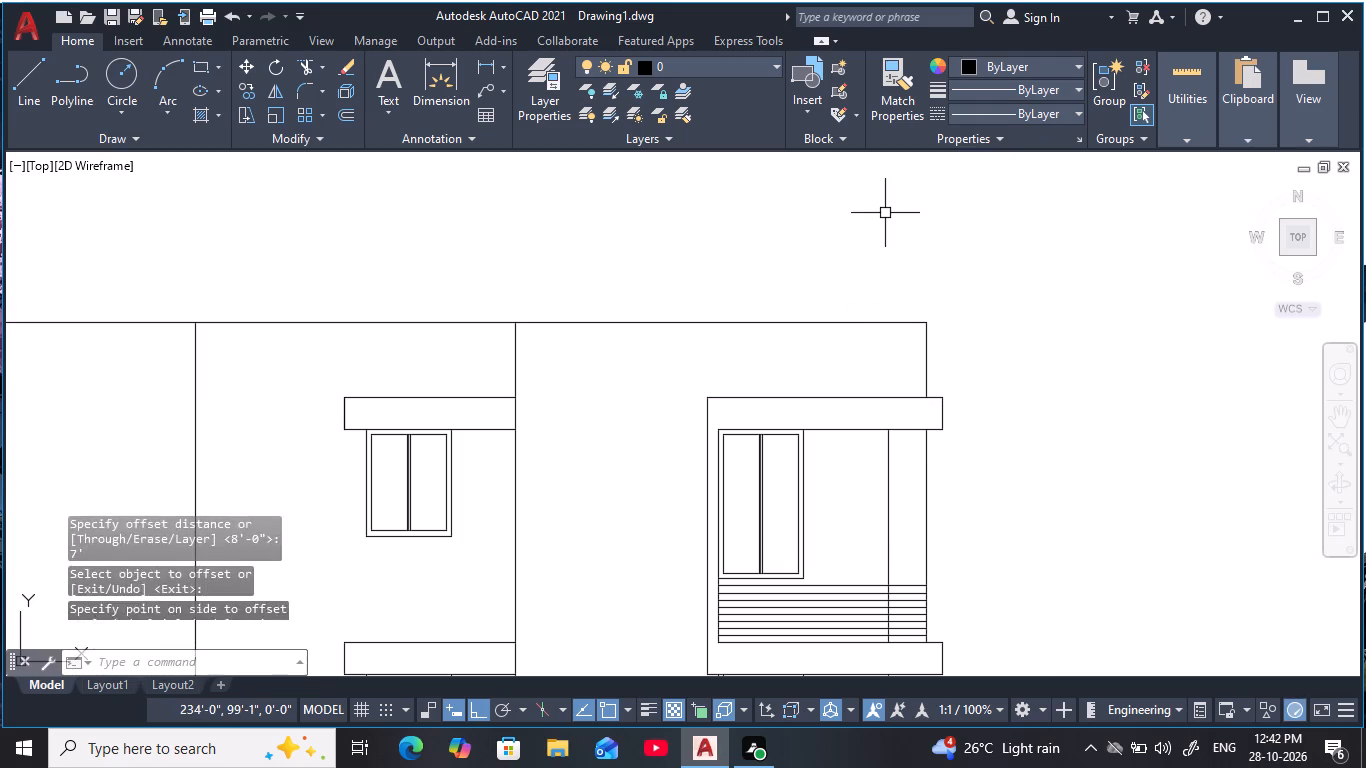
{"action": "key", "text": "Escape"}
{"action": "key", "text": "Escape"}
Offset the top edge of the right bay's uppermost slab 8' upward, above the roofline.
{"action": "type", "text": "o"}
{"action": "key", "text": "space"}
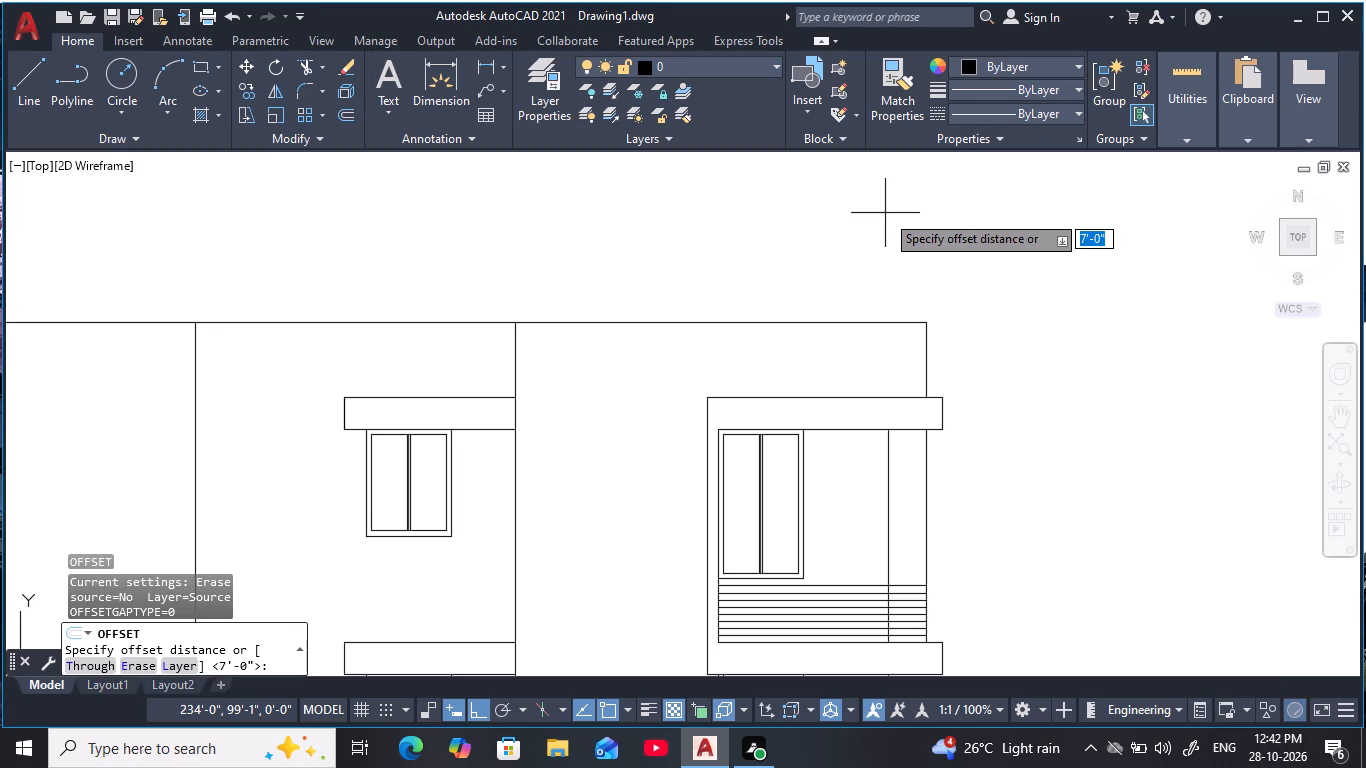
{"action": "type", "text": "8'"}
{"action": "key", "text": "space"}
{"action": "left_click", "coordinate": [862, 397]}
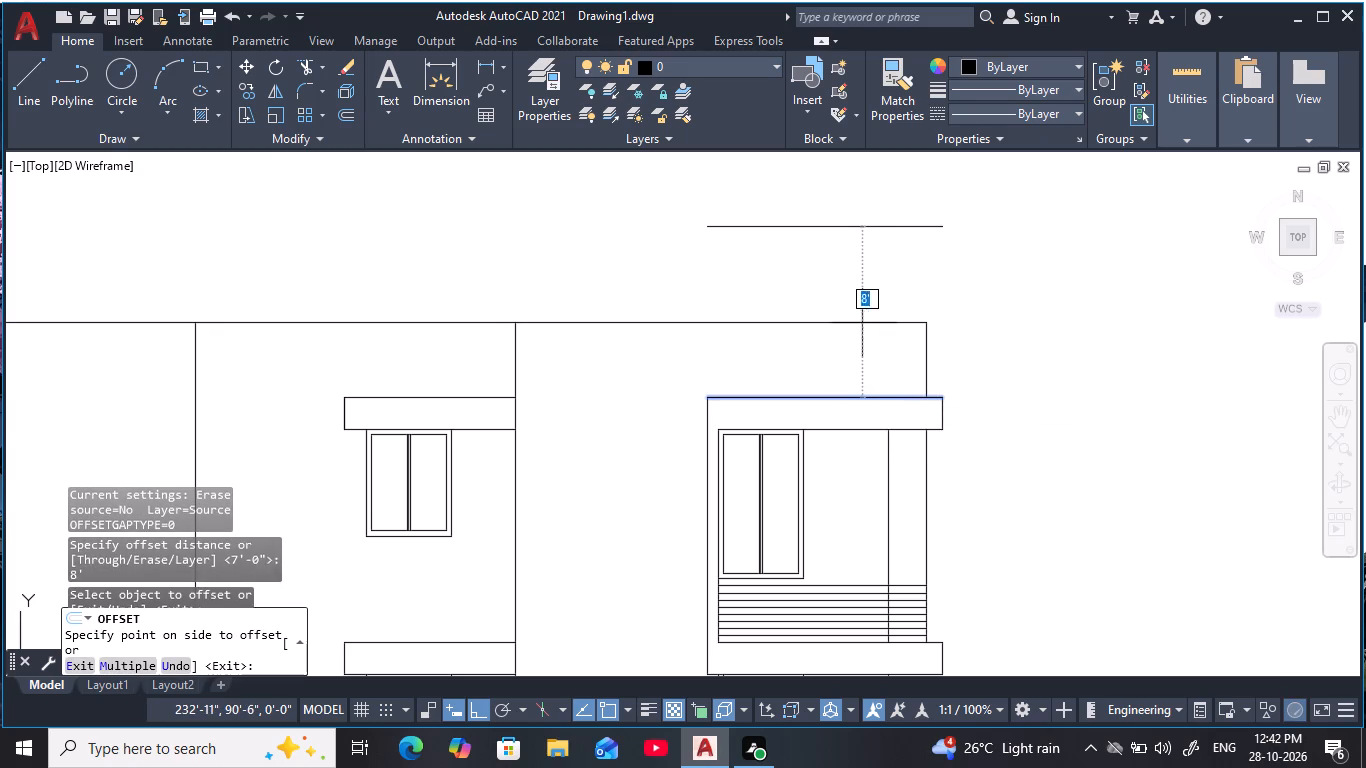
{"action": "left_click", "coordinate": [860, 215]}
{"action": "middle_click_drag", "start_coordinate": [863, 223], "coordinate": [852, 268]}
{"action": "key", "text": "Escape"}
{"action": "key", "text": "Escape"}
{"action": "key", "text": "Escape"}
{"action": "key", "text": "Escape"}
{"action": "key", "text": "Escape"}
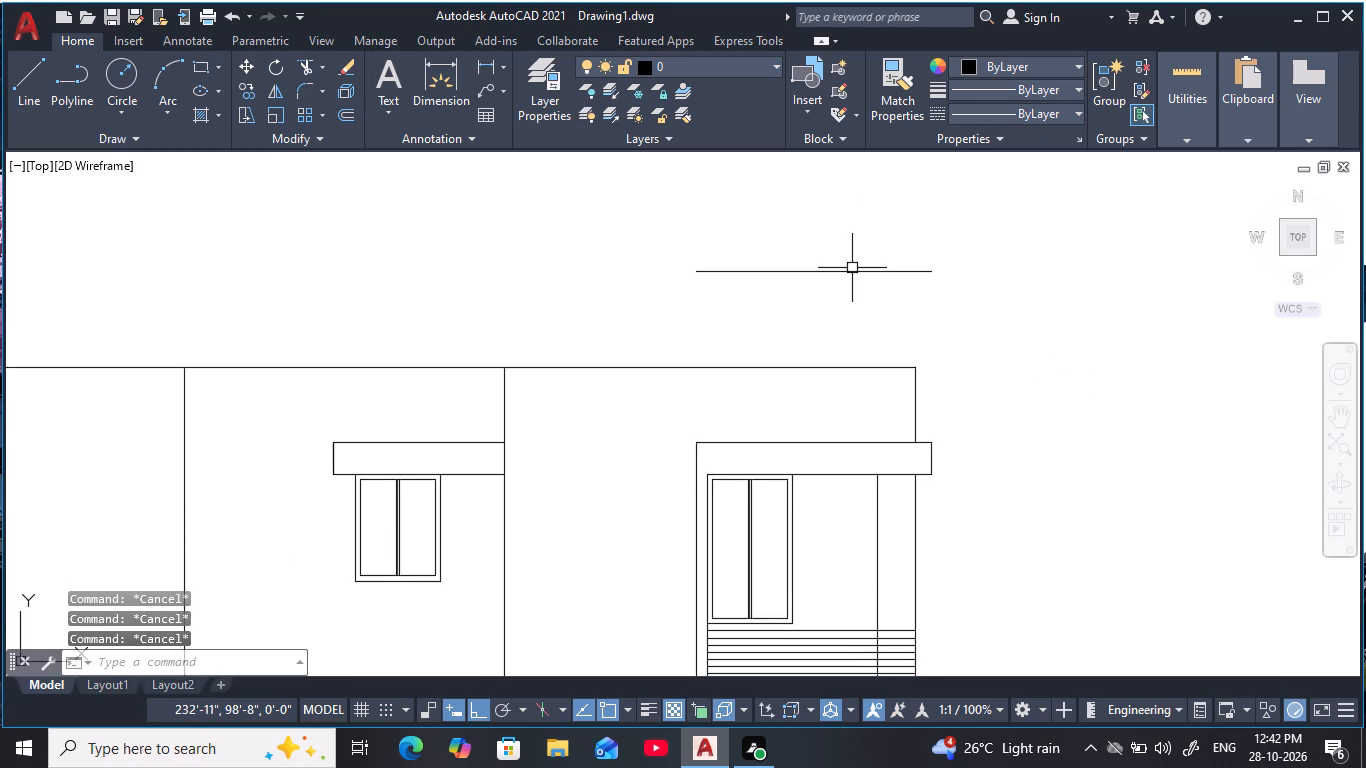
{"action": "middle_click_drag", "start_coordinate": [852, 268], "coordinate": [837, 324]}
{"action": "key", "text": "Escape"}
{"action": "key", "text": "Escape"}
{"action": "key", "text": "Escape"}
{"action": "key", "text": "Escape"}
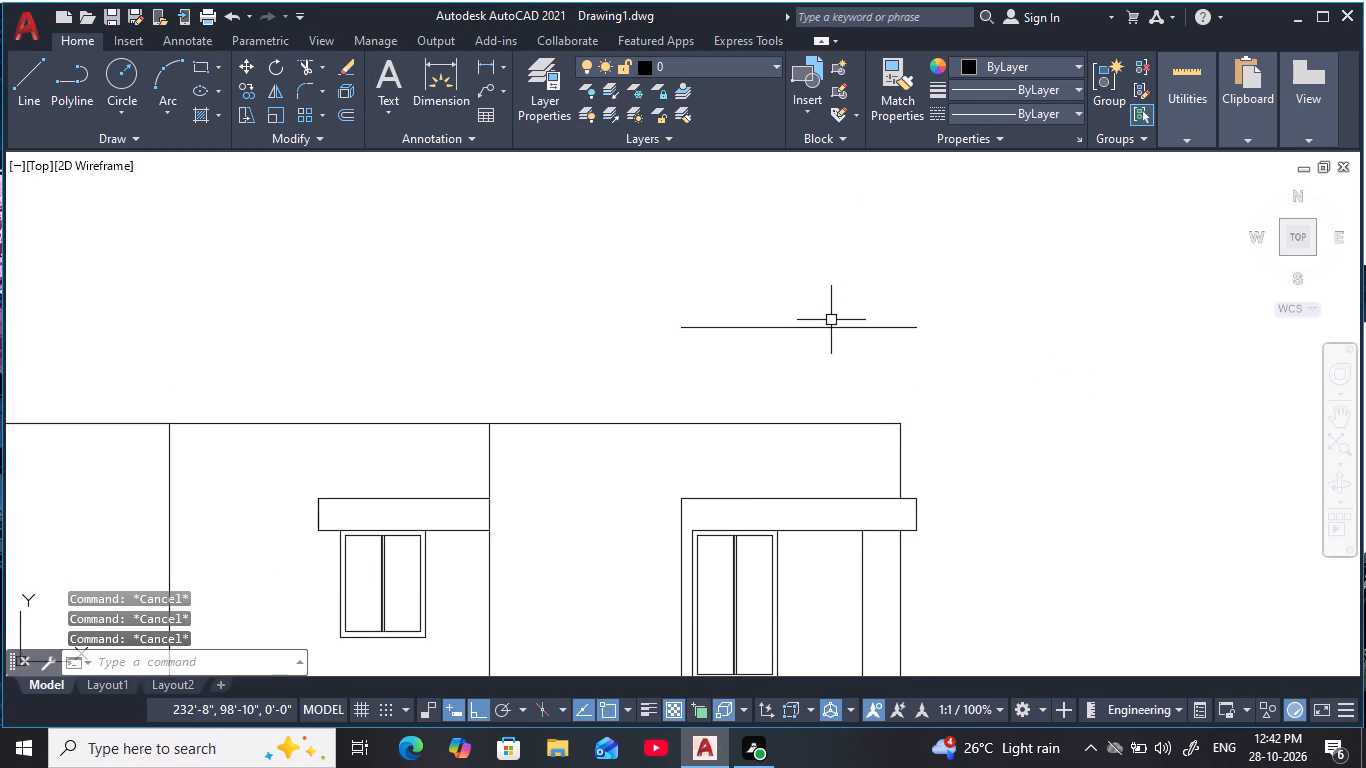
{"action": "key", "text": "Escape"}
{"action": "key", "text": "Escape"}
{"action": "key", "text": "Escape"}
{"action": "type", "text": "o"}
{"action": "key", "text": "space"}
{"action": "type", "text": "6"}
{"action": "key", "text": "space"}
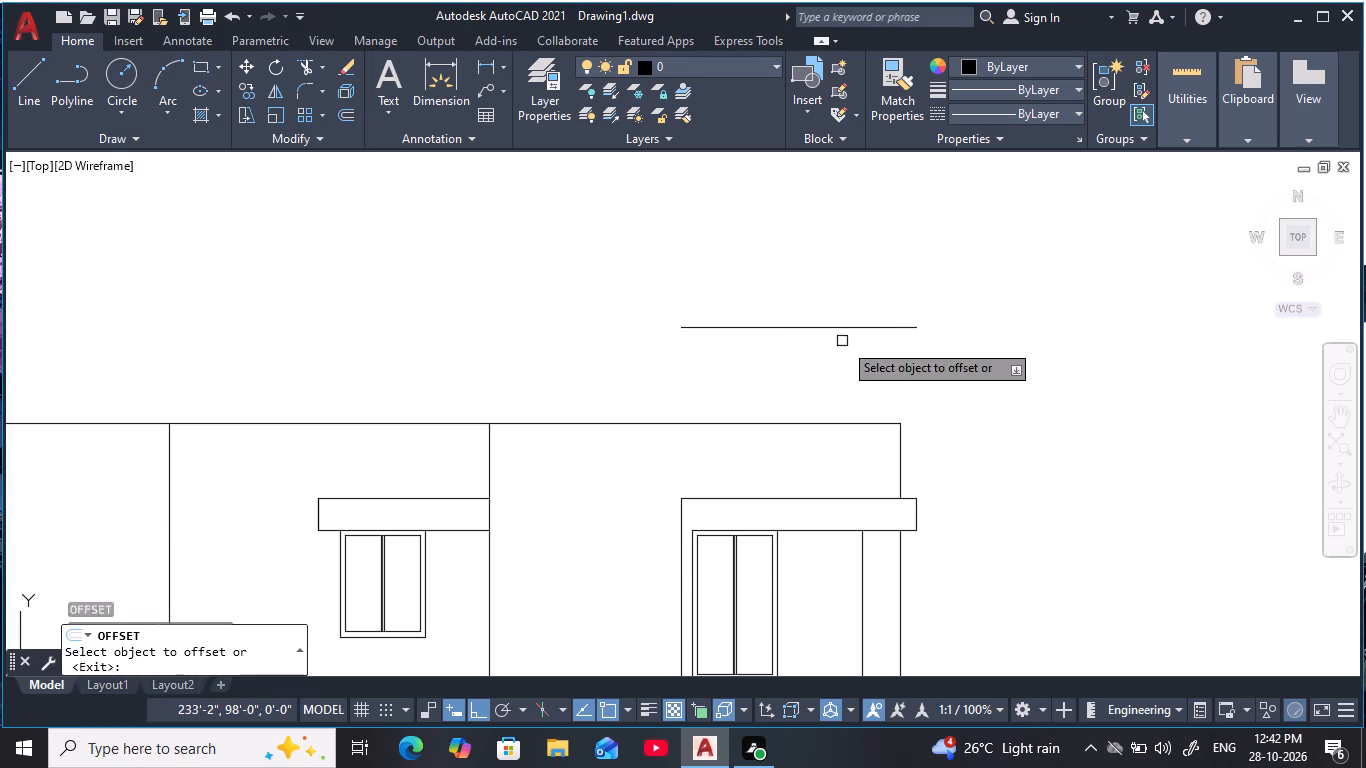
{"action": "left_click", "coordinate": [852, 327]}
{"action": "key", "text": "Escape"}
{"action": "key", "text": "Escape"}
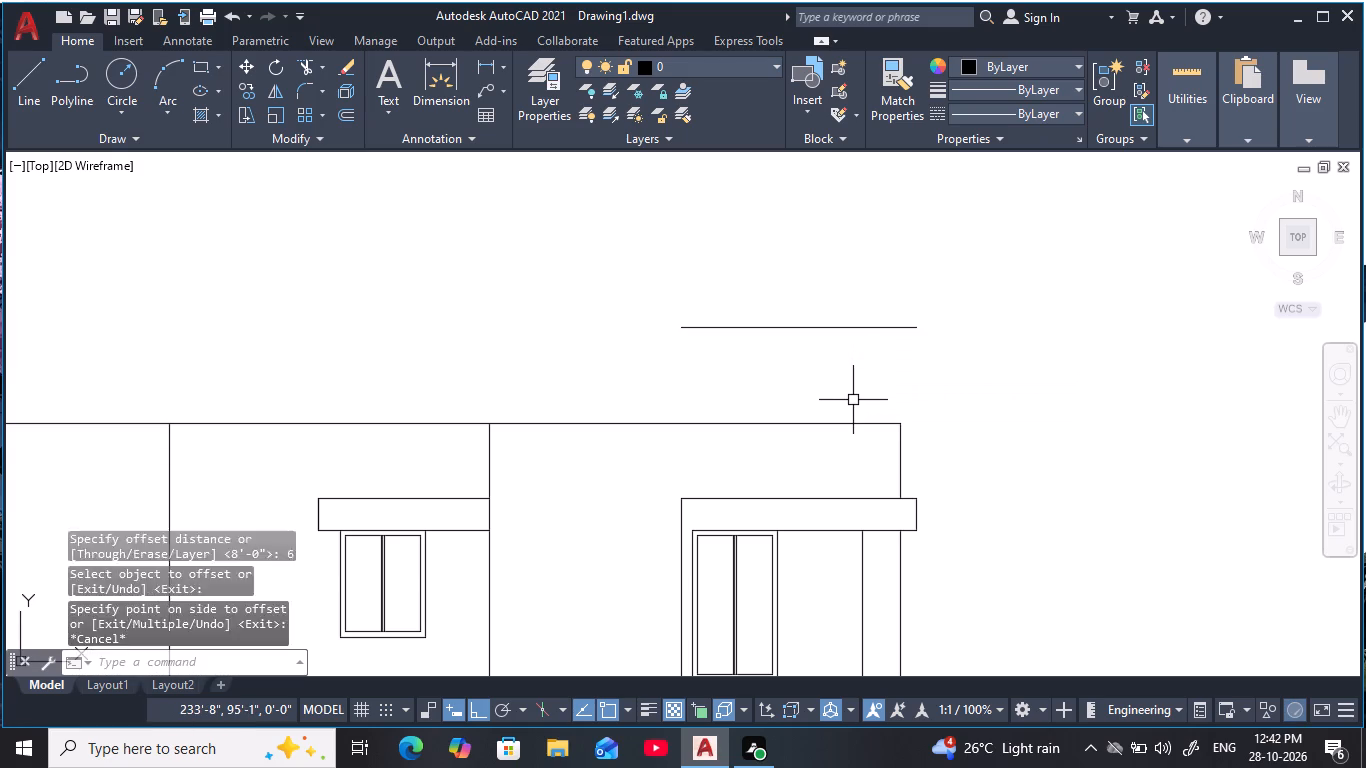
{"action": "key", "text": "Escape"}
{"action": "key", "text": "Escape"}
Offset the new line above the right bay's roof 6" downward to form a thin slab.
{"action": "type", "text": "o 6"}
{"action": "key", "text": "space"}
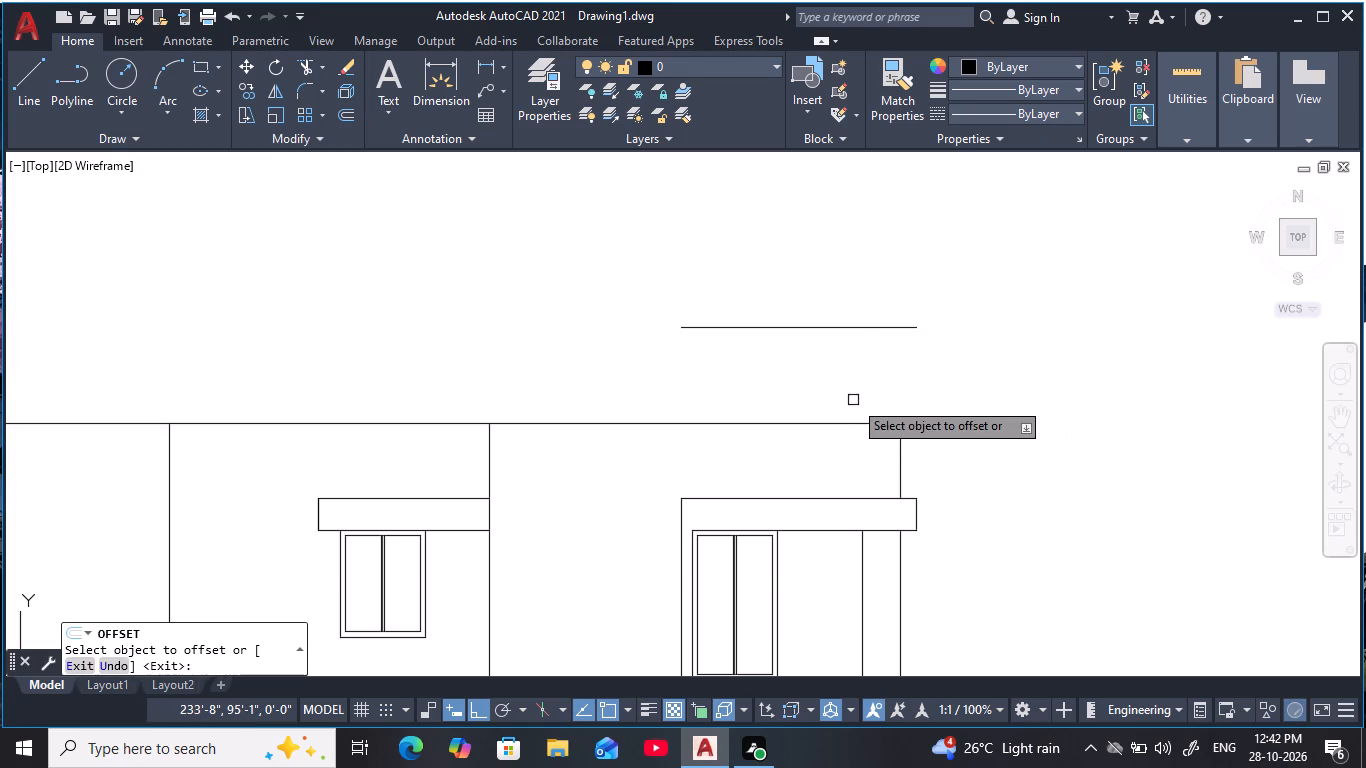
{"action": "left_click", "coordinate": [856, 322]}
{"action": "double_click", "coordinate": [855, 323]}
{"action": "left_click", "coordinate": [841, 395]}
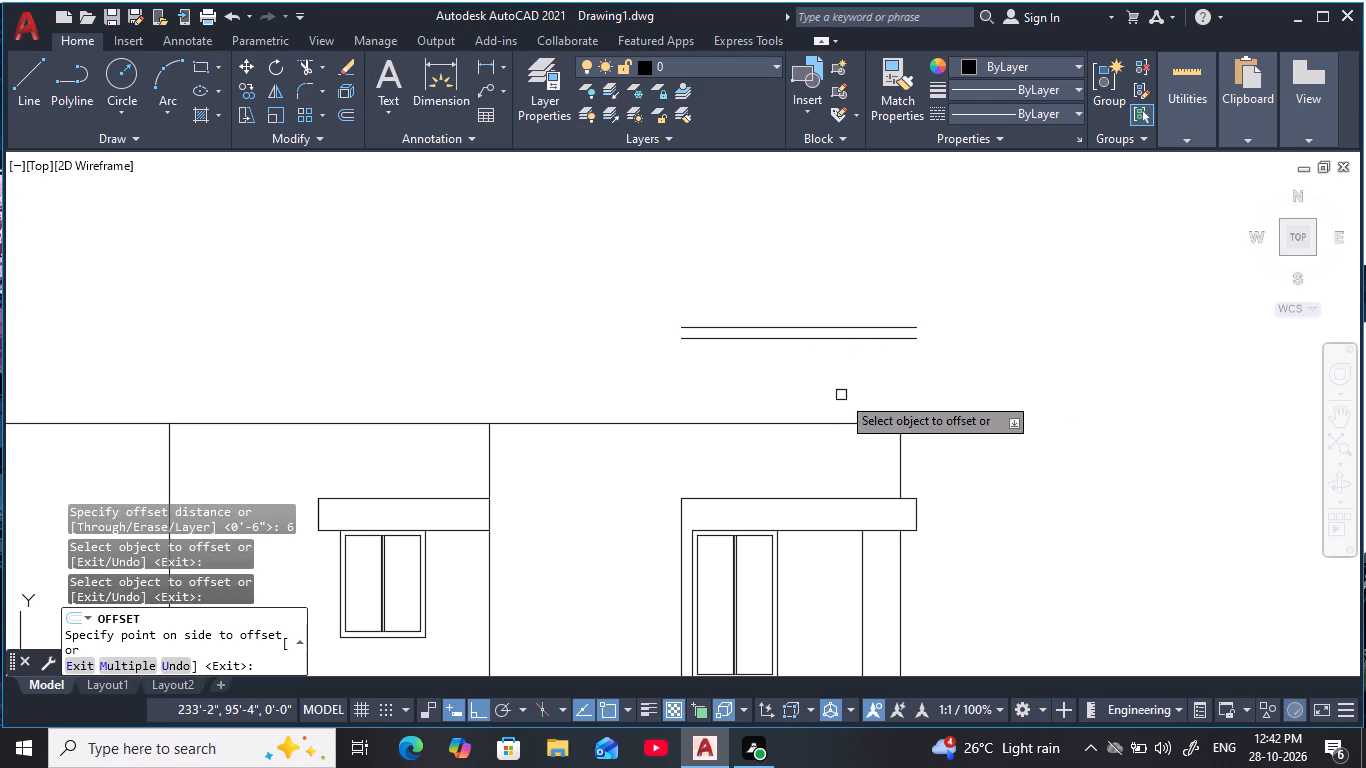
{"action": "middle_click_drag", "start_coordinate": [846, 386], "coordinate": [846, 405]}
{"action": "key", "text": "Escape"}
{"action": "key", "text": "Escape"}
{"action": "key", "text": "Escape"}
{"action": "key", "text": "Escape"}
{"action": "key", "text": "Escape"}
{"action": "key", "text": "Escape"}
{"action": "key", "text": "Escape"}
{"action": "key", "text": "Escape"}
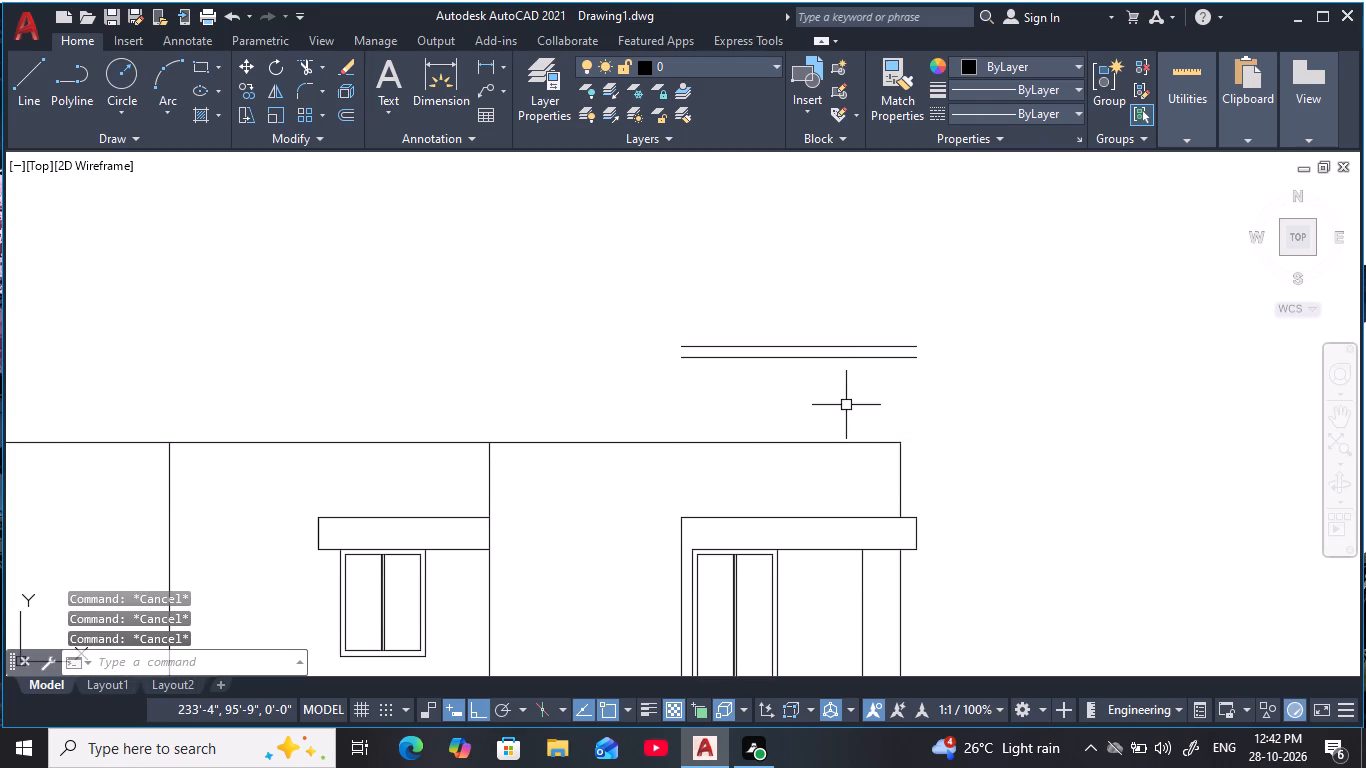
{"action": "key", "text": "Escape"}
{"action": "key", "text": "Escape"}
{"action": "key", "text": "Escape"}
{"action": "key", "text": "Escape"}
{"action": "key", "text": "Escape"}
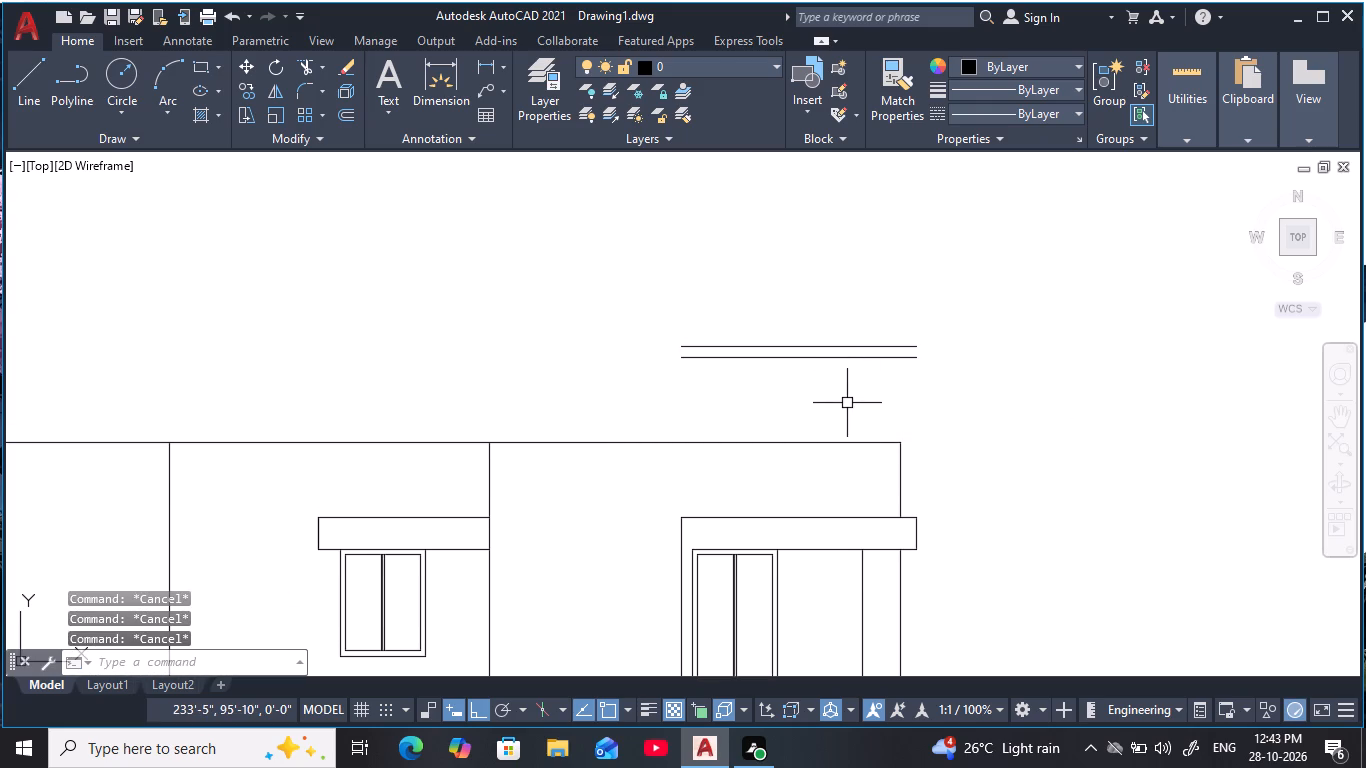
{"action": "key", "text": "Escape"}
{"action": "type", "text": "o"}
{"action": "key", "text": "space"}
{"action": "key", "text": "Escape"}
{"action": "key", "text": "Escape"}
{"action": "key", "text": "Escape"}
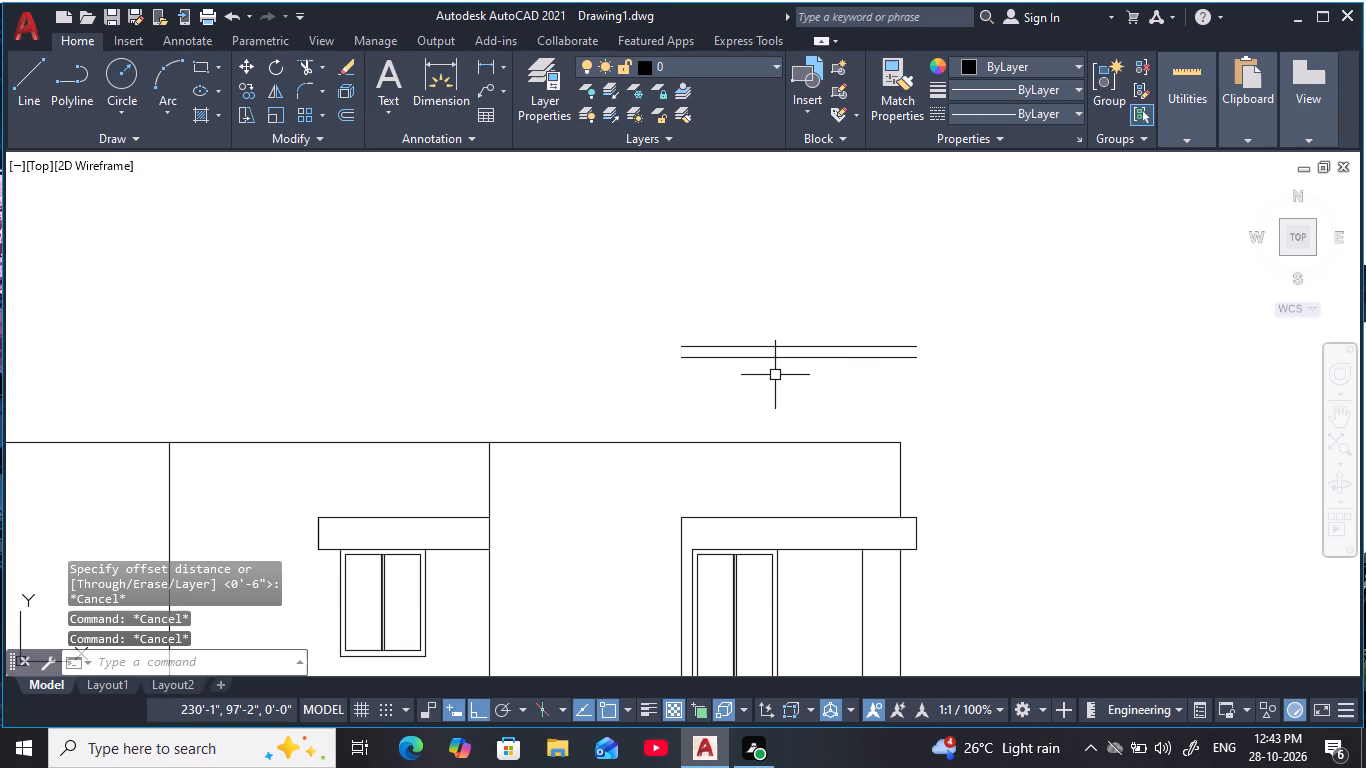
Extend the right bay's outer vertical edge above the roofline up to the thin slab's top line.
{"action": "type", "text": "ex"}
{"action": "key", "text": "space"}
{"action": "left_click", "coordinate": [897, 477]}
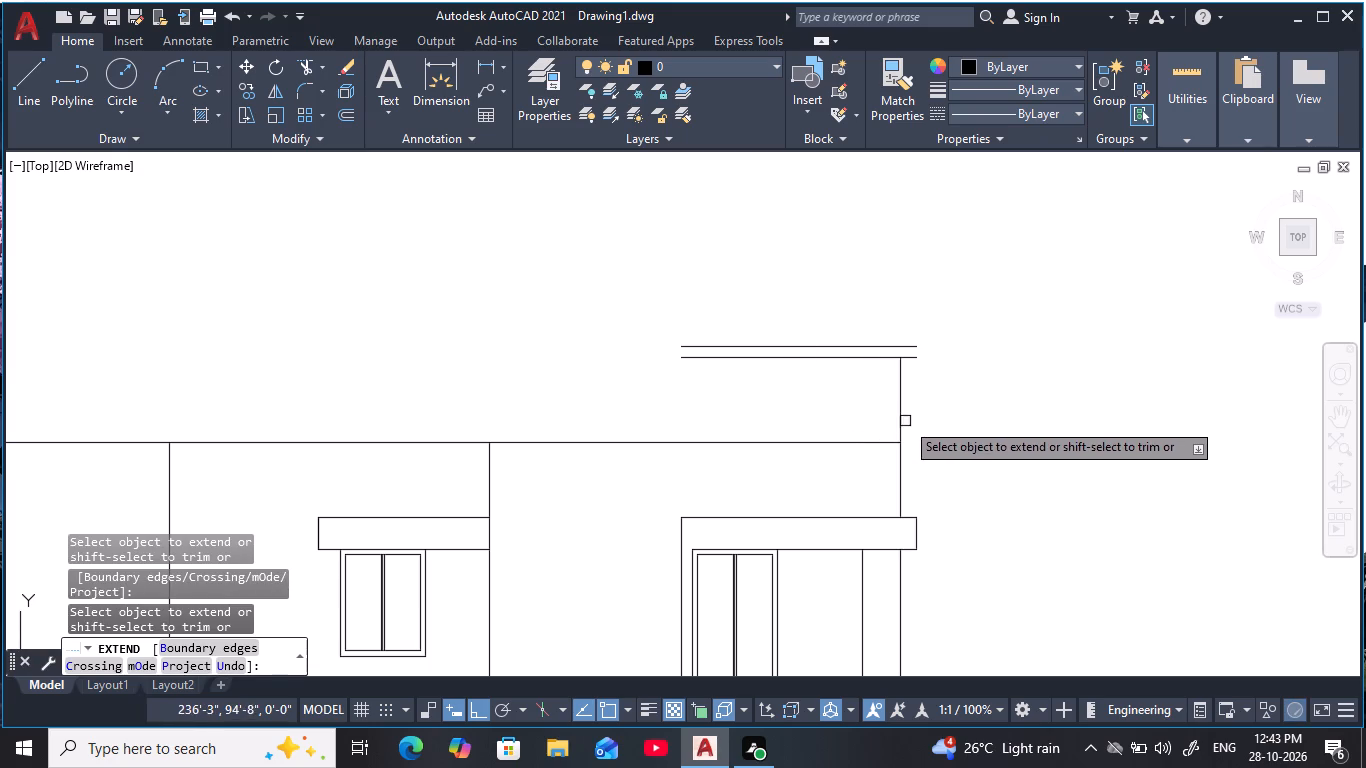
{"action": "left_click", "coordinate": [897, 398]}
{"action": "key", "text": "Escape"}
{"action": "key", "text": "Escape"}
{"action": "key", "text": "Escape"}
{"action": "key", "text": "Escape"}
{"action": "key", "text": "Escape"}
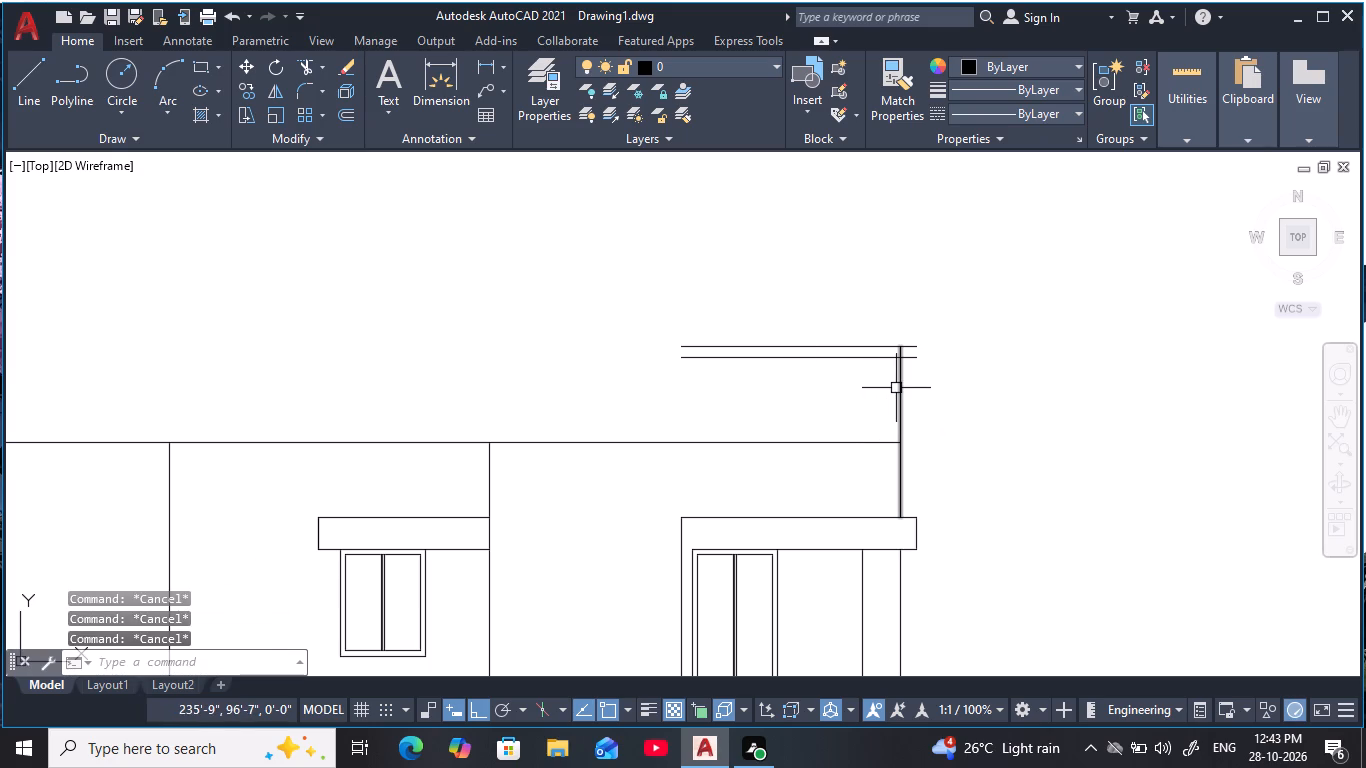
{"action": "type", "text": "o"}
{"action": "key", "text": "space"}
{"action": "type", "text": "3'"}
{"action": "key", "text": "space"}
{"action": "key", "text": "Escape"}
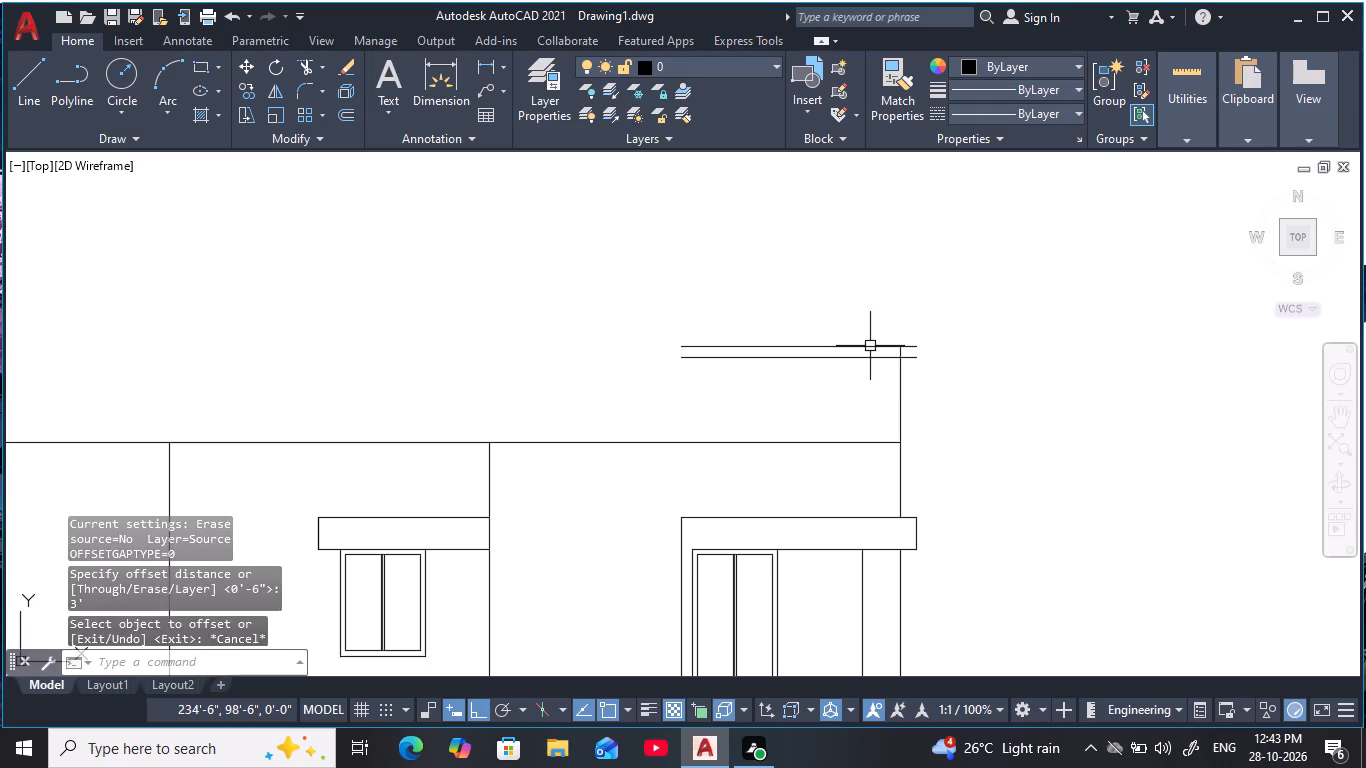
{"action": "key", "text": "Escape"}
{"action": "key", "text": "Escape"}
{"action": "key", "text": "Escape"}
Offset the top line of the thin slab above the right bay 5' upward.
{"action": "type", "text": "o 5'"}
{"action": "key", "text": "space"}
{"action": "left_click", "coordinate": [870, 346]}
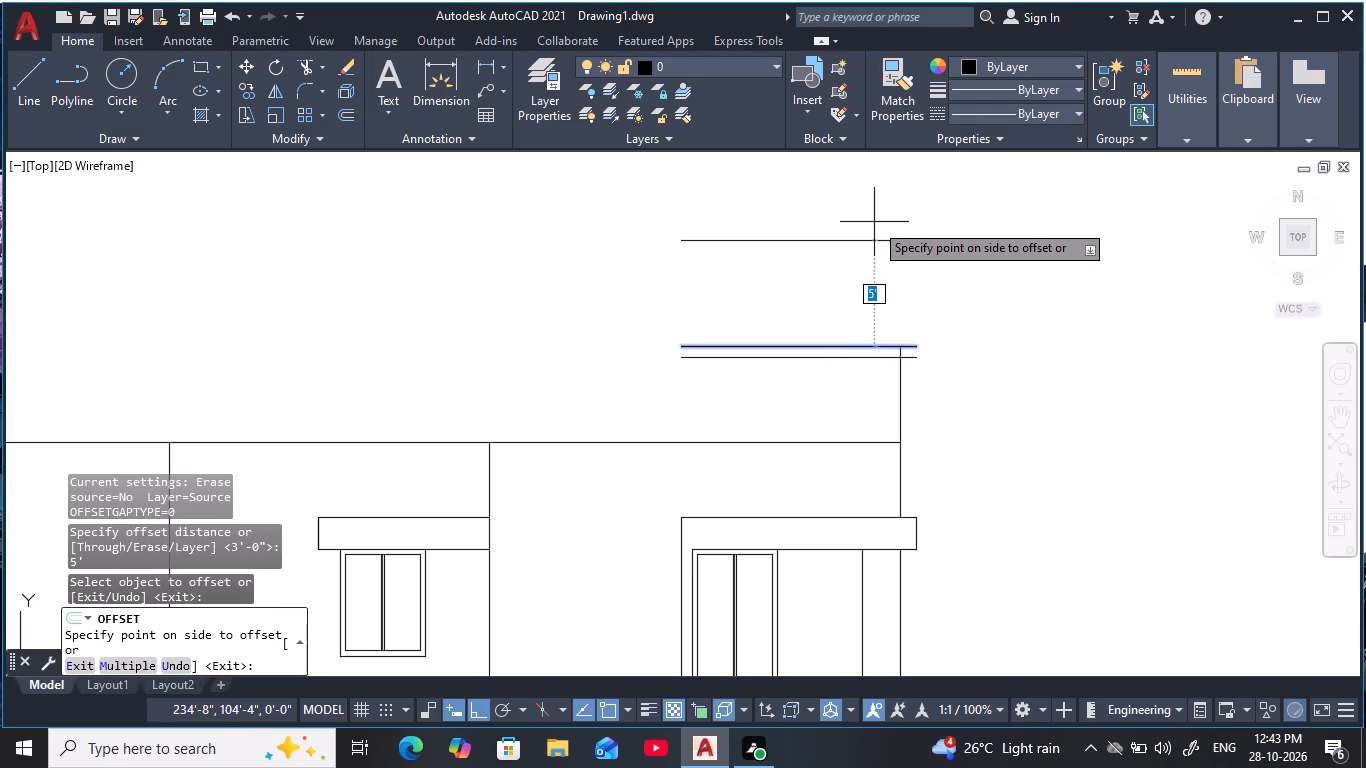
{"action": "left_click", "coordinate": [874, 222]}
{"action": "middle_click_drag", "start_coordinate": [879, 234], "coordinate": [878, 274]}
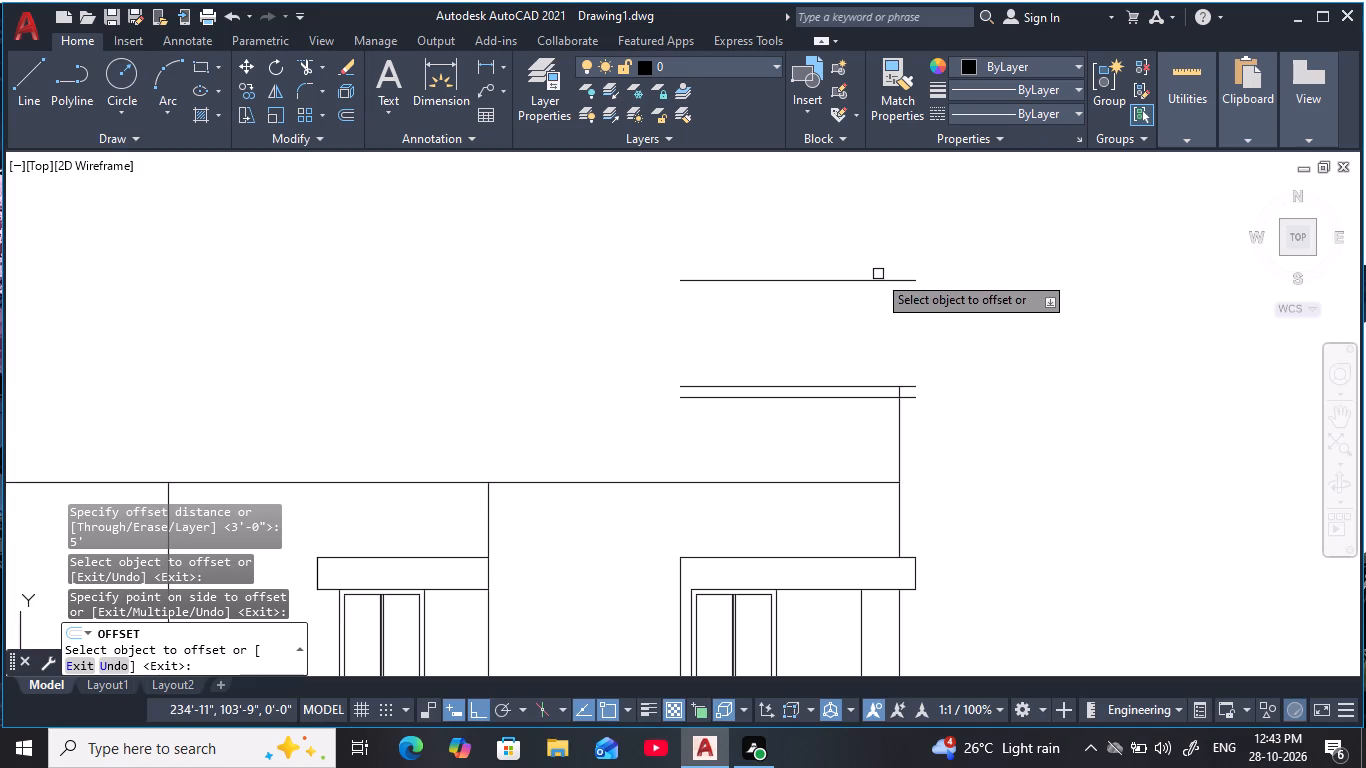
{"action": "key", "text": "Escape"}
{"action": "key", "text": "Escape"}
{"action": "key", "text": "Escape"}
{"action": "key", "text": "Escape"}
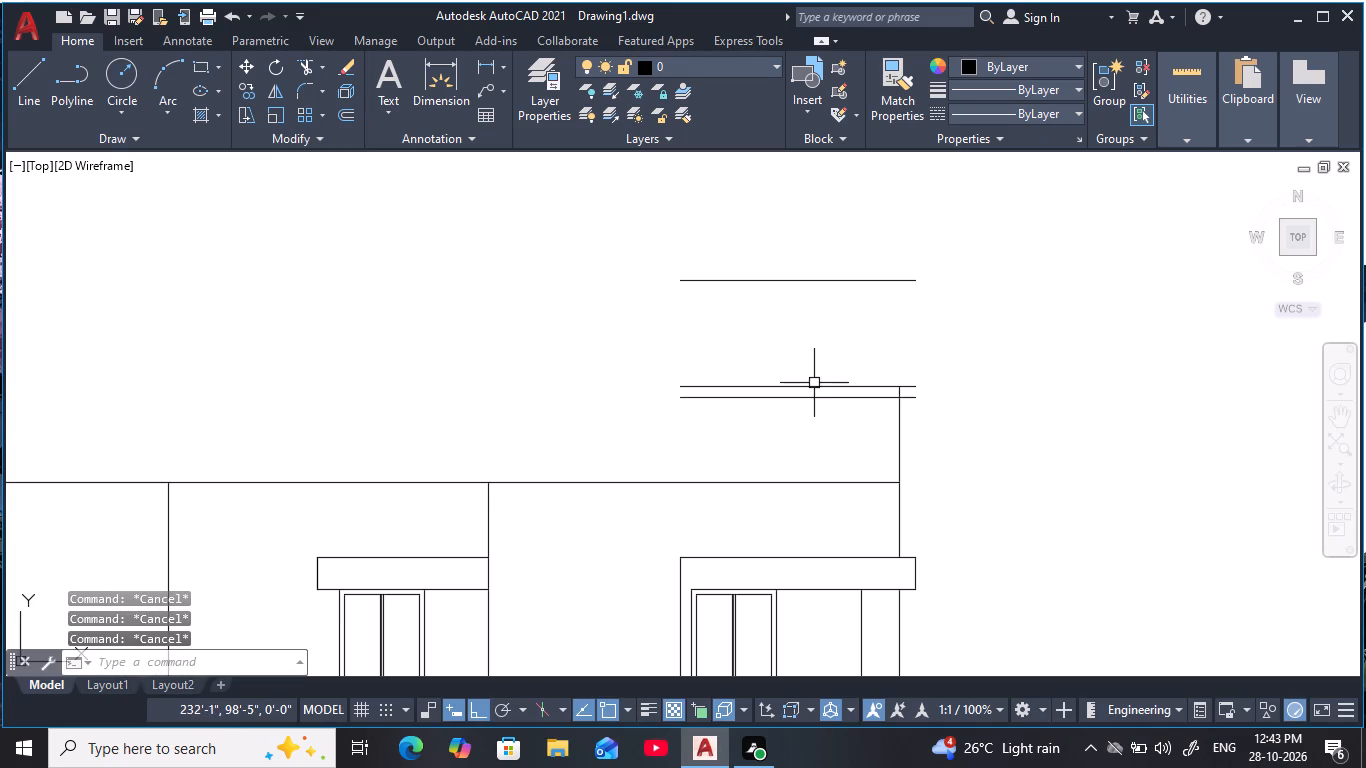
{"action": "key", "text": "Escape"}
{"action": "key", "text": "Escape"}
{"action": "key", "text": "Escape"}
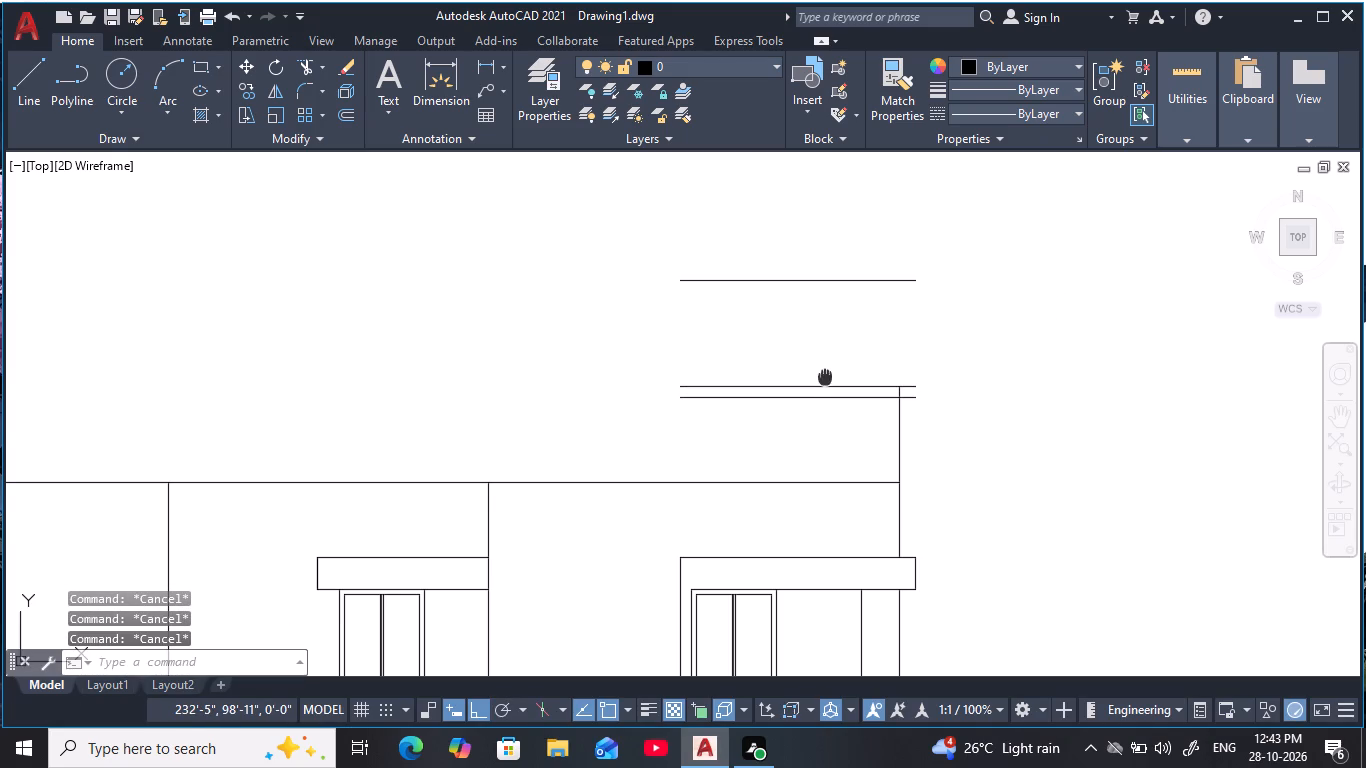
Extend the right bay's outer vertical edge from the thin slab up to the topmost line of the rooftop structure.
{"action": "middle_click", "coordinate": [825, 377]}
{"action": "key", "text": "Escape"}
{"action": "key", "text": "Escape"}
{"action": "key", "text": "e"}
{"action": "type", "text": "x"}
{"action": "key", "text": "space"}
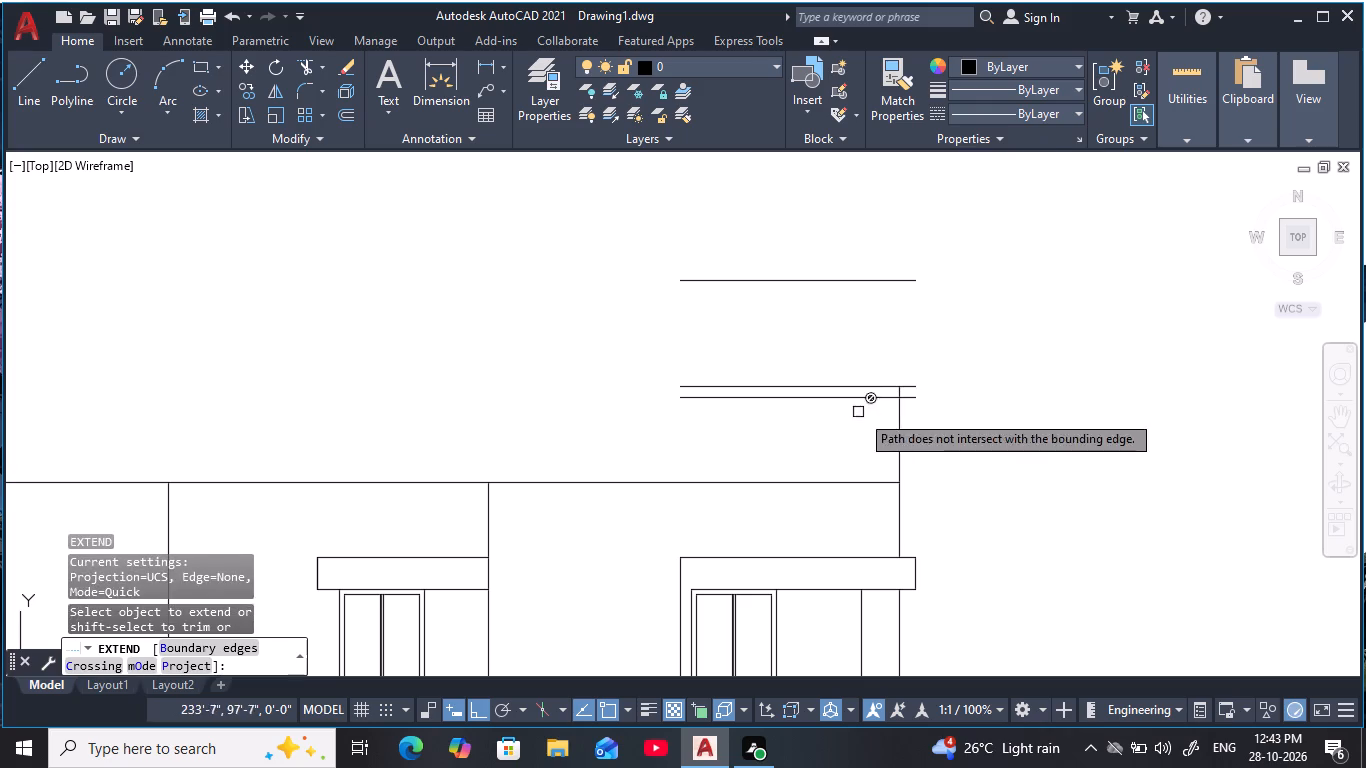
{"action": "left_click", "coordinate": [900, 426]}
{"action": "key", "text": "Escape"}
{"action": "middle_click", "coordinate": [841, 336]}
{"action": "key", "text": "Escape"}
{"action": "key", "text": "Escape"}
{"action": "key", "text": "Escape"}
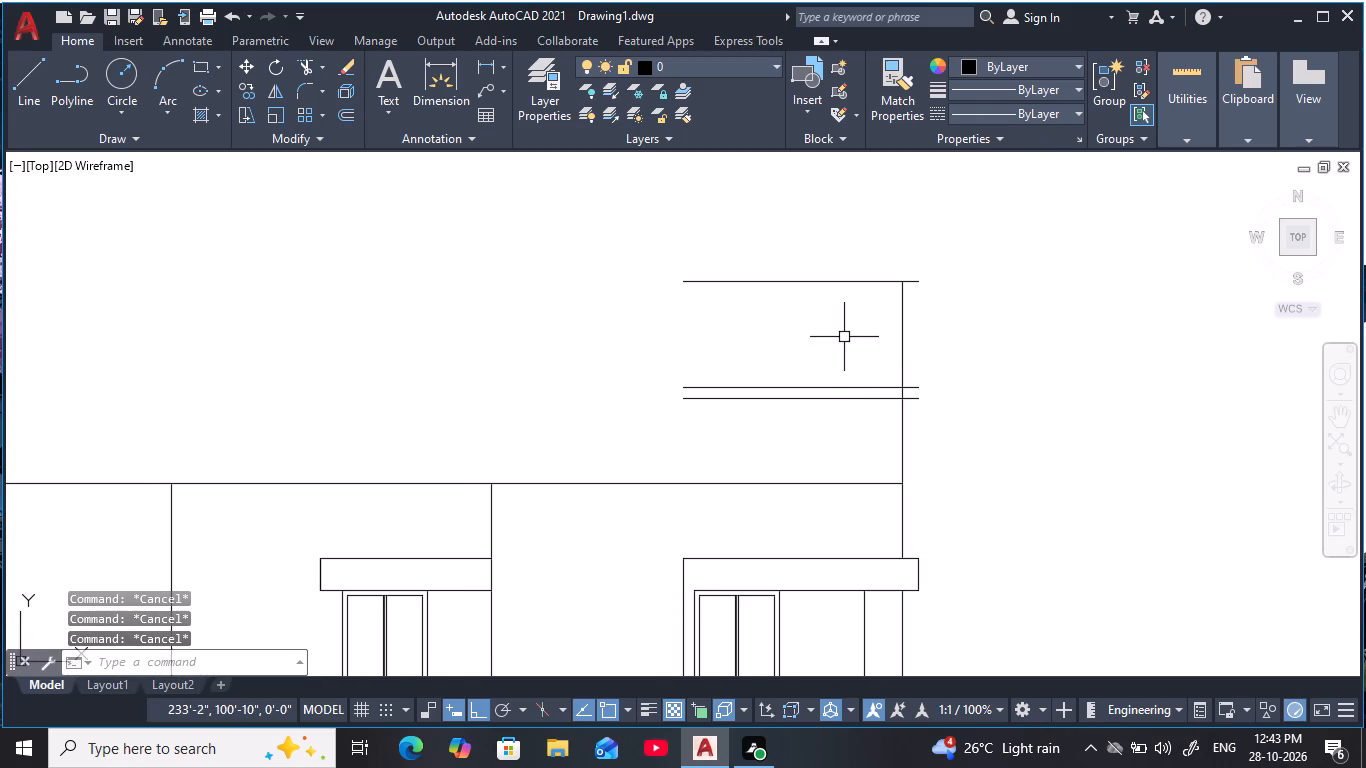
{"action": "key", "text": "Escape"}
{"action": "key", "text": "Escape"}
{"action": "key", "text": "Escape"}
{"action": "key", "text": "Escape"}
{"action": "key", "text": "Escape"}
{"action": "key", "text": "Escape"}
{"action": "key", "text": "Escape"}
{"action": "key", "text": "Escape"}
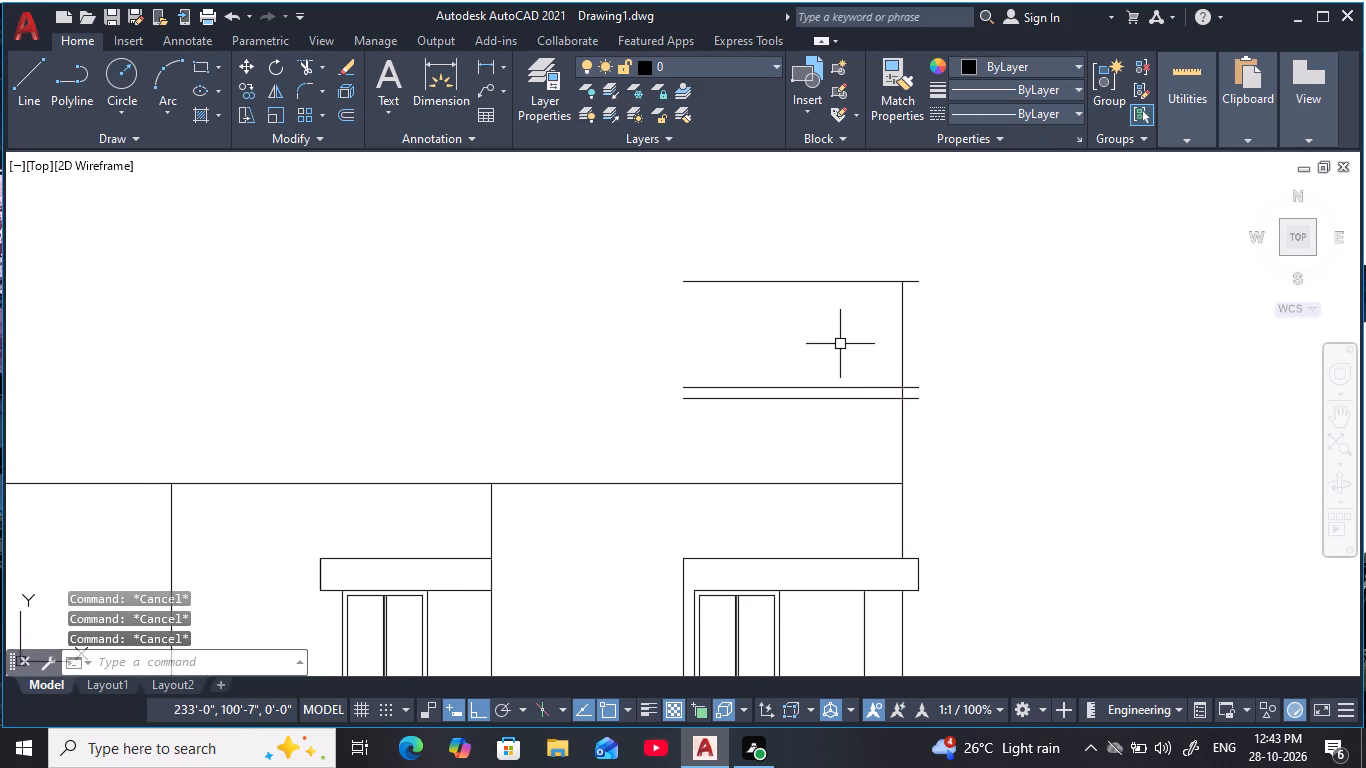
{"action": "key", "text": "Escape"}
{"action": "key", "text": "Escape"}
{"action": "key", "text": "Escape"}
{"action": "key", "text": "Escape"}
{"action": "key", "text": "Escape"}
{"action": "key", "text": "Escape"}
Extend the right bay's inner vertical edge up past the roofline and thin slab to the rooftop structure's topmost line.
{"action": "type", "text": "ex"}
{"action": "key", "text": "space"}
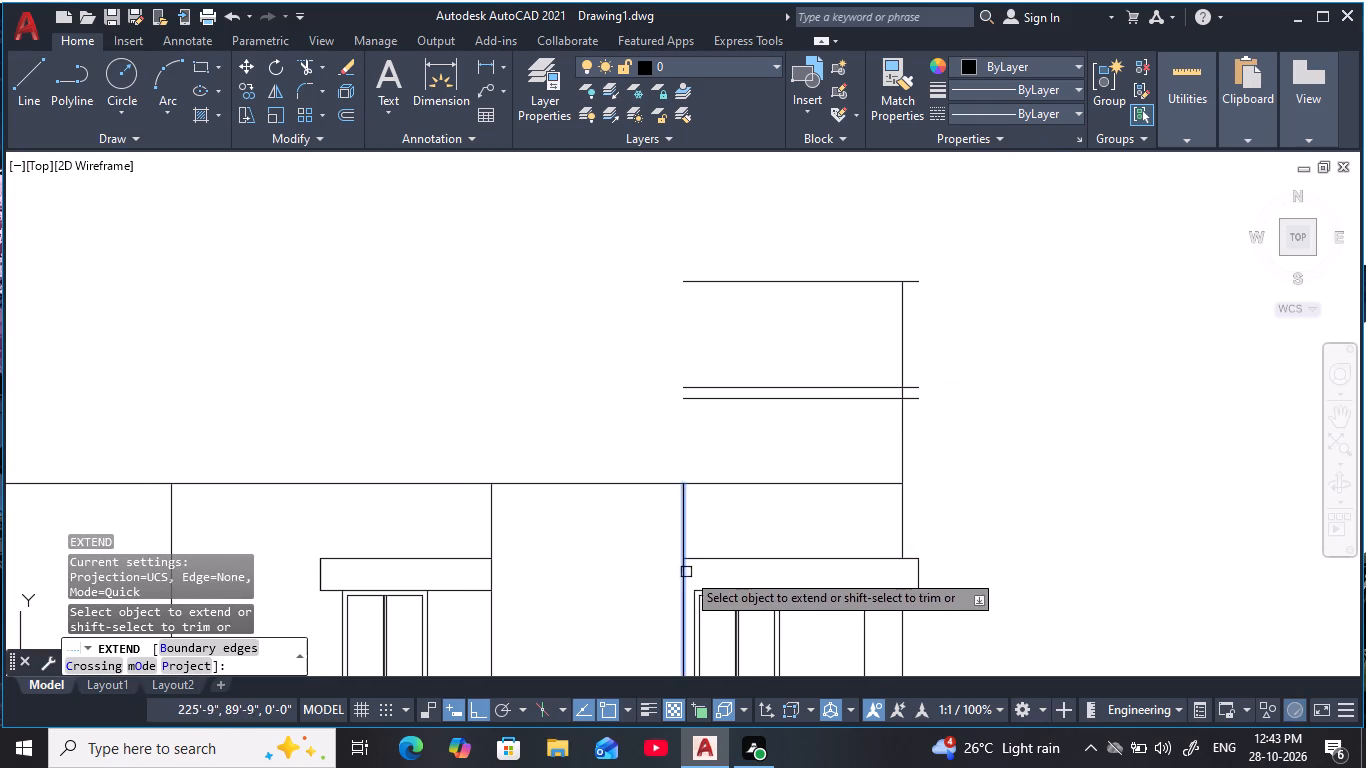
{"action": "left_click", "coordinate": [688, 572]}
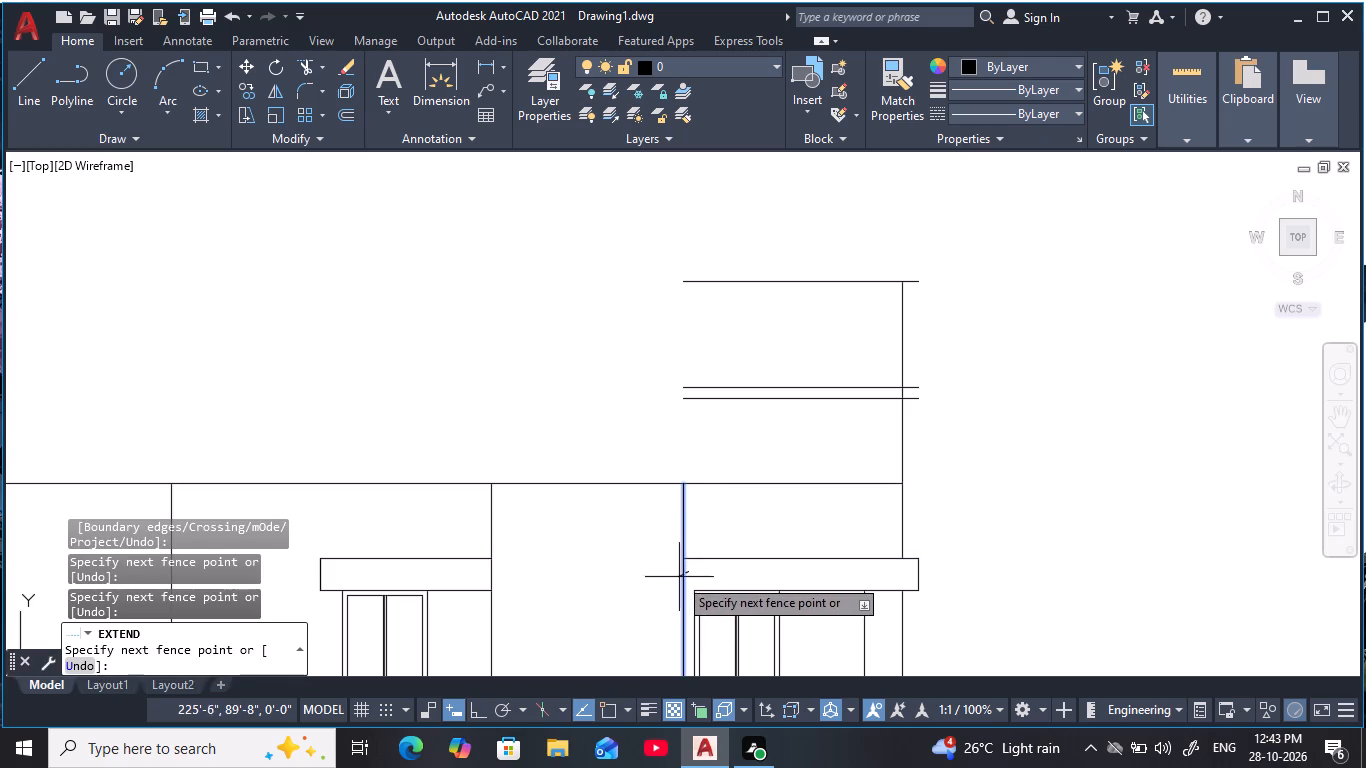
{"action": "left_click", "coordinate": [671, 577]}
{"action": "left_click_drag", "start_coordinate": [703, 526], "coordinate": [650, 535]}
{"action": "left_click_drag", "start_coordinate": [701, 448], "coordinate": [651, 450]}
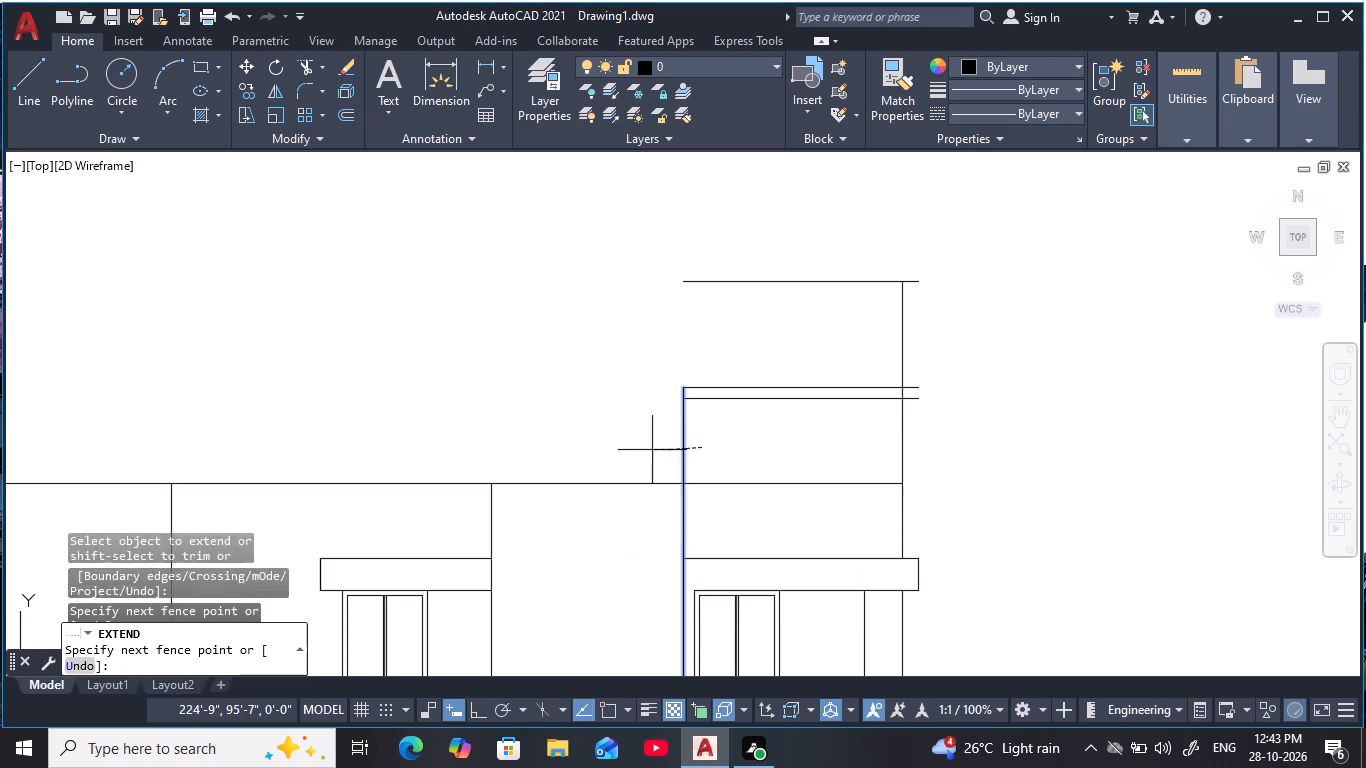
{"action": "left_click_drag", "start_coordinate": [651, 450], "coordinate": [650, 450]}
{"action": "left_click_drag", "start_coordinate": [731, 431], "coordinate": [645, 424]}
{"action": "left_click_drag", "start_coordinate": [740, 424], "coordinate": [682, 423]}
{"action": "key", "text": "Escape"}
{"action": "key", "text": "Escape"}
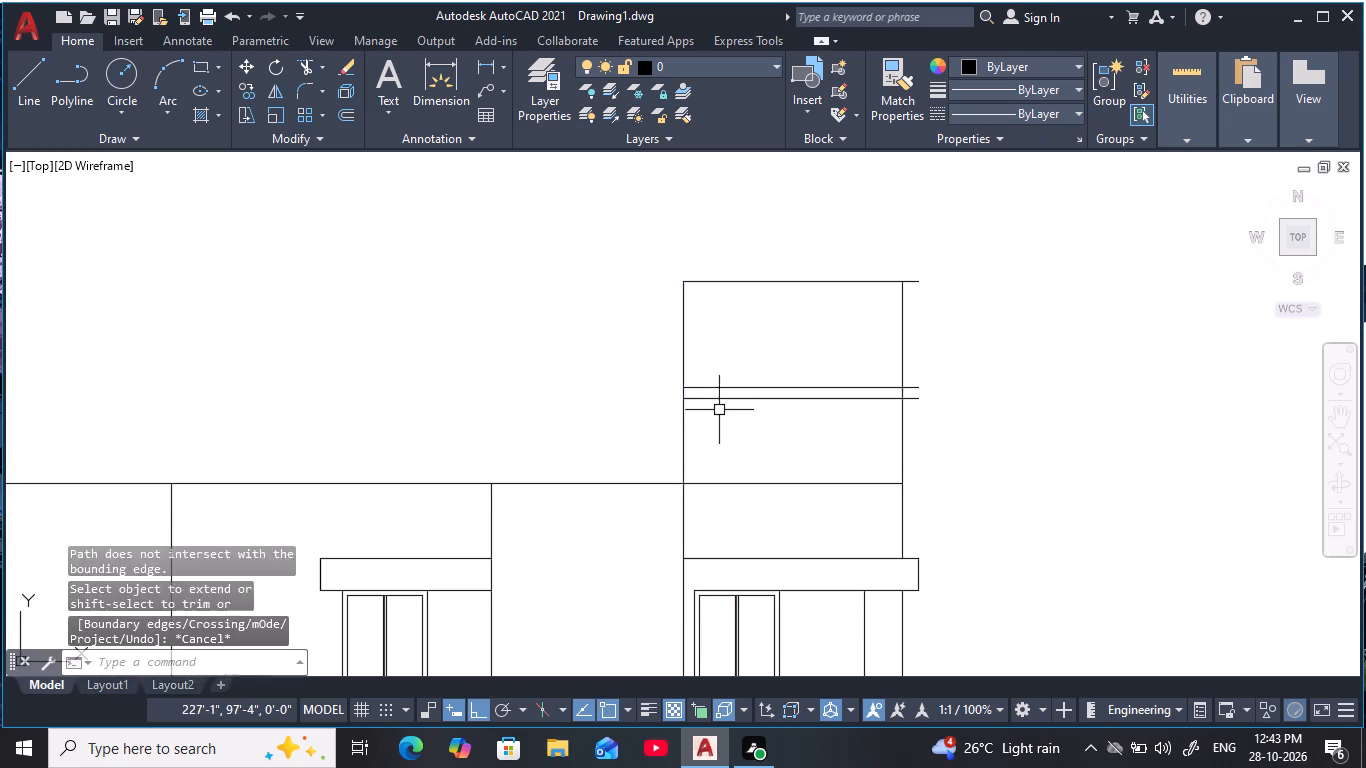
{"action": "key", "text": "Escape"}
{"action": "key", "text": "Escape"}
Offset the rooftop structure's extended inner vertical edge 1'6" inward, toward the outer edge.
{"action": "scroll", "coordinate": [772, 364], "scroll_direction": "down", "scroll_amount": 1}
{"action": "key", "text": "Escape"}
{"action": "key", "text": "Escape"}
{"action": "key", "text": "Escape"}
{"action": "type", "text": "o"}
{"action": "key", "text": "space"}
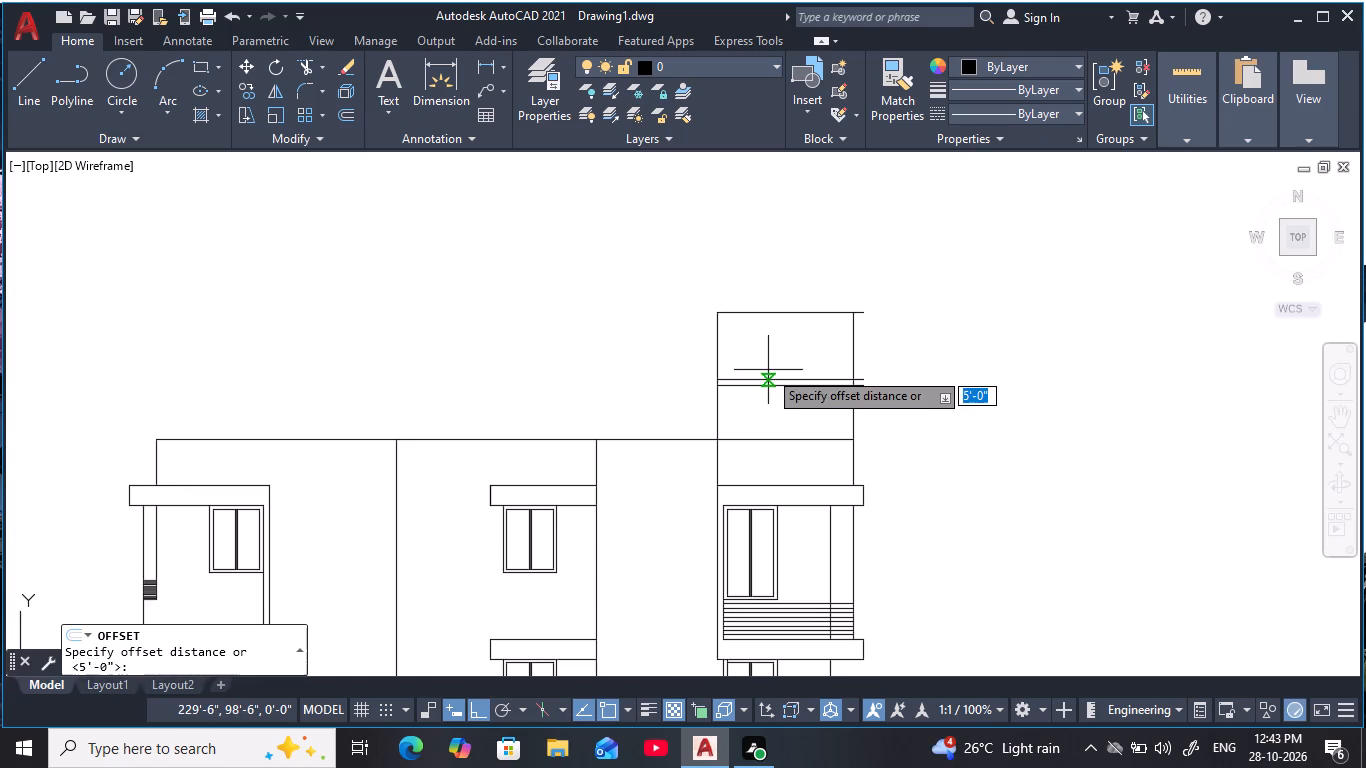
{"action": "type", "text": "1'"}
{"action": "type", "text": "6"}
{"action": "key", "text": "space"}
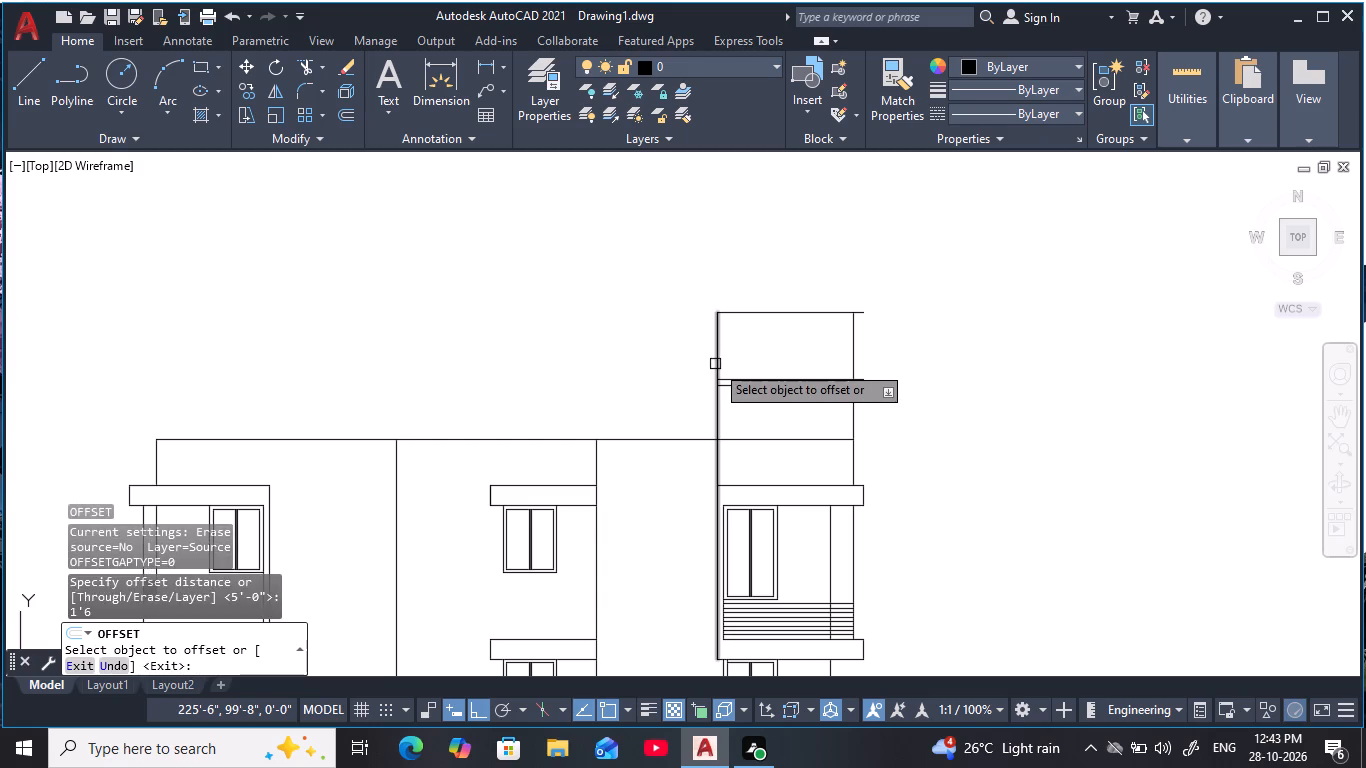
{"action": "left_click", "coordinate": [715, 364]}
{"action": "left_click", "coordinate": [801, 365]}
{"action": "key", "text": "Escape"}
{"action": "key", "text": "Escape"}
{"action": "key", "text": "Escape"}
{"action": "key", "text": "Escape"}
{"action": "key", "text": "Escape"}
Trim the original inner edge above the roofline, except at the slab's end, and the top line's overhangs beyond both walls.
{"action": "type", "text": "tr"}
{"action": "key", "text": "space"}
{"action": "left_click", "coordinate": [714, 458]}
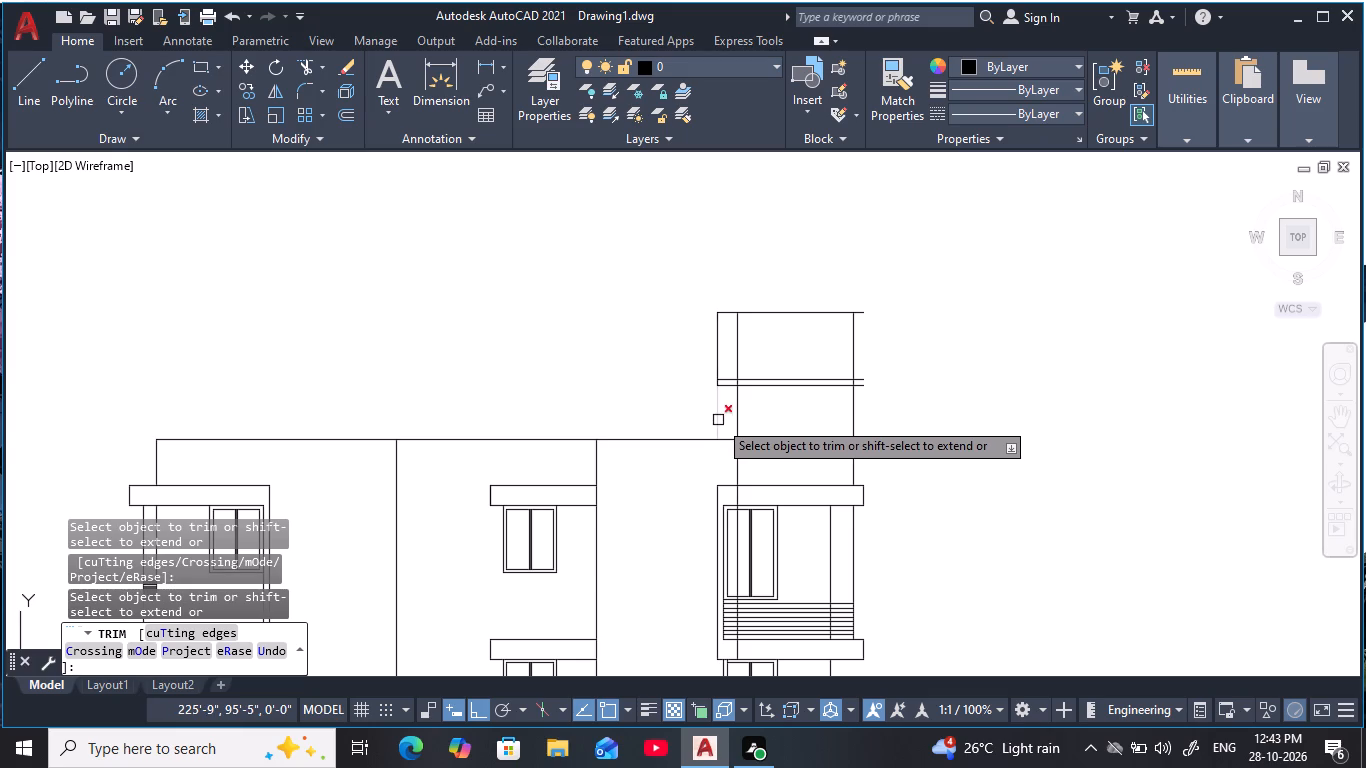
{"action": "left_click", "coordinate": [718, 420]}
{"action": "left_click", "coordinate": [717, 353]}
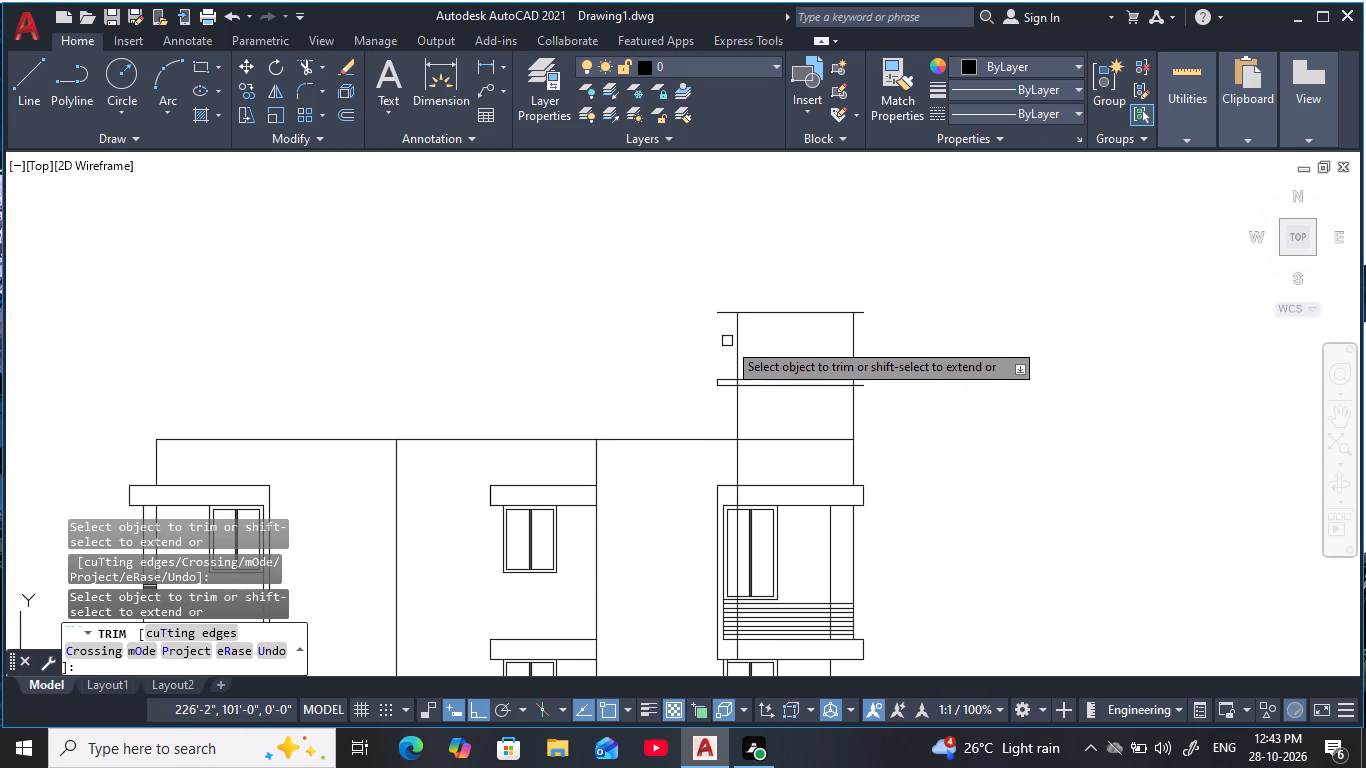
{"action": "left_click", "coordinate": [724, 310]}
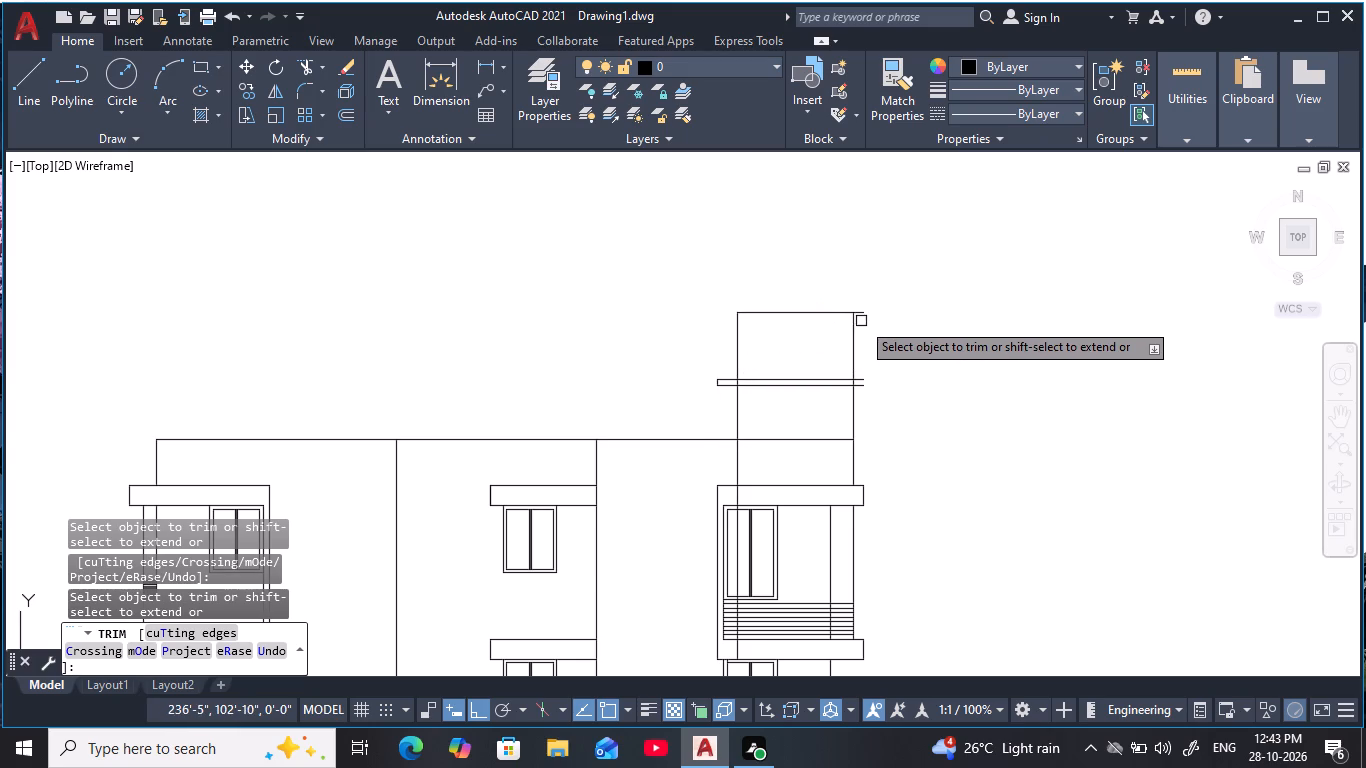
{"action": "left_click", "coordinate": [863, 316]}
{"action": "key", "text": "Escape"}
{"action": "key", "text": "Escape"}
{"action": "key", "text": "Escape"}
Trim the portions of both rooftop wall lines that cross inside the thin slab.
{"action": "scroll", "coordinate": [870, 399], "scroll_direction": "up", "scroll_amount": 1}
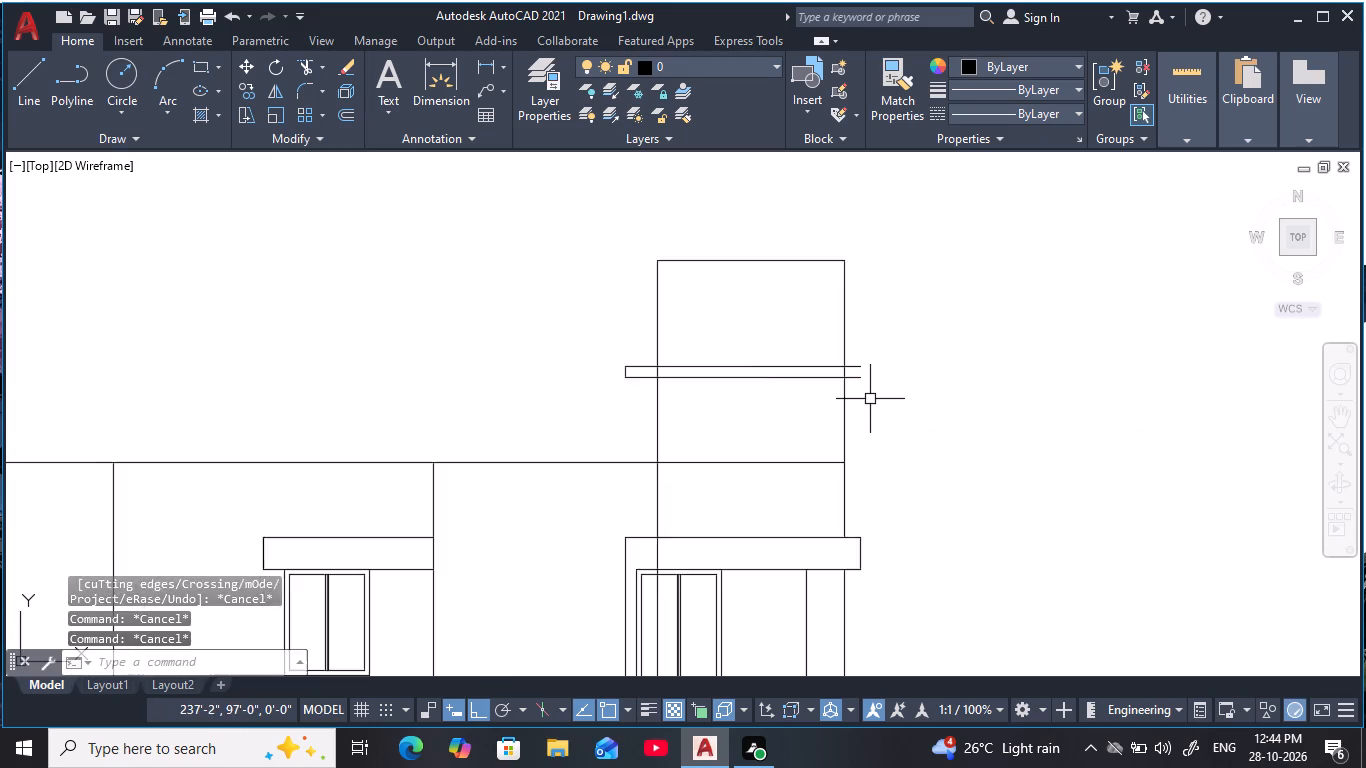
{"action": "scroll", "coordinate": [870, 399], "scroll_direction": "up", "scroll_amount": 1}
{"action": "key", "text": "Escape"}
{"action": "key", "text": "Escape"}
{"action": "middle_click", "coordinate": [869, 399]}
{"action": "key", "text": "Escape"}
{"action": "key", "text": "Escape"}
{"action": "key", "text": "Escape"}
{"action": "type", "text": "tr"}
{"action": "key", "text": "space"}
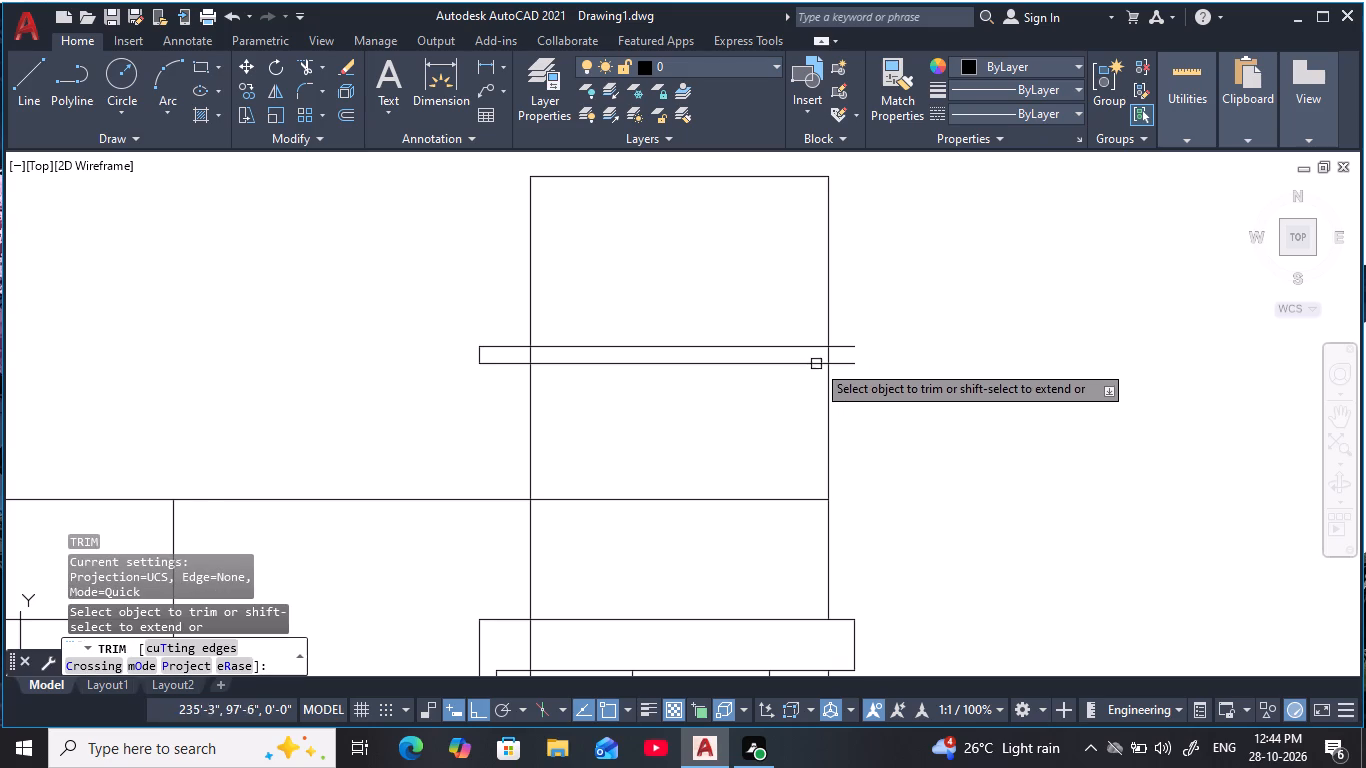
{"action": "scroll", "coordinate": [818, 362], "scroll_direction": "up", "scroll_amount": 1}
{"action": "left_click", "coordinate": [831, 354]}
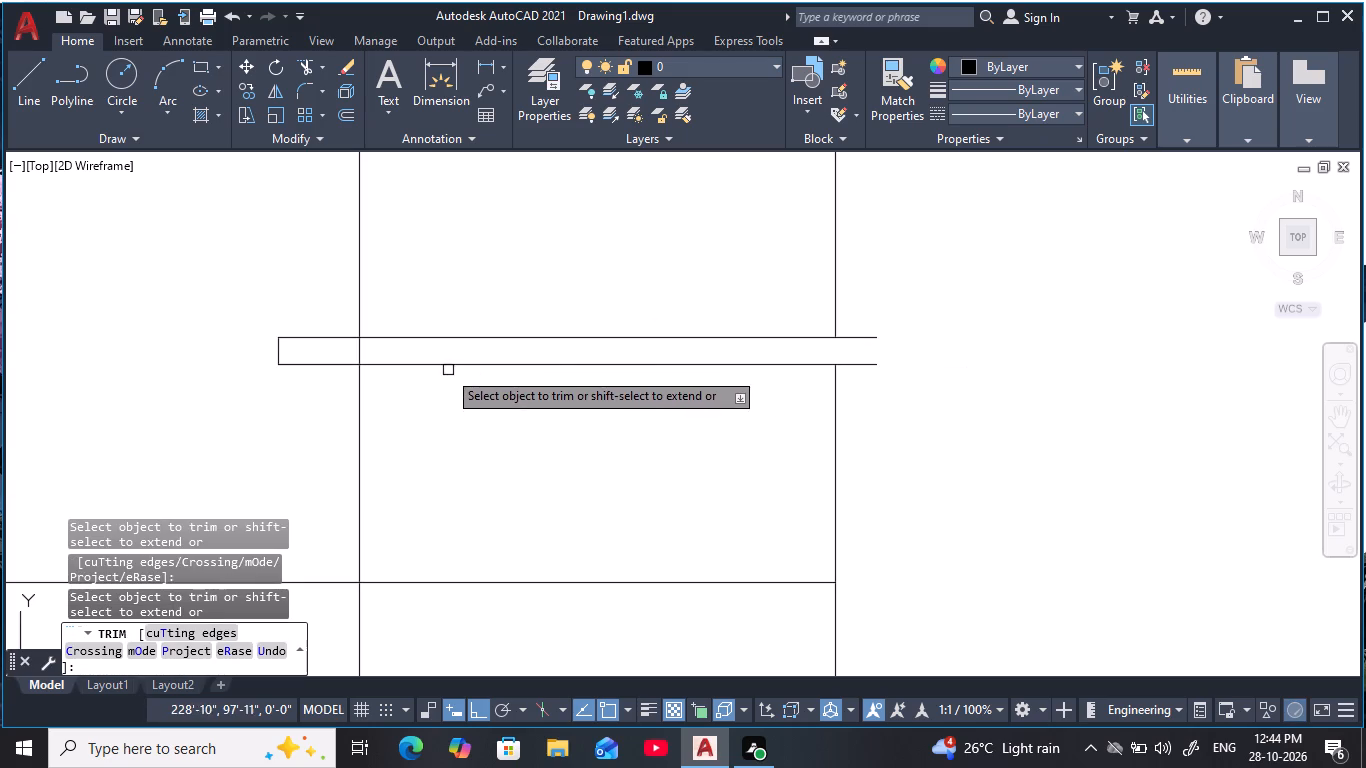
{"action": "left_click", "coordinate": [359, 354]}
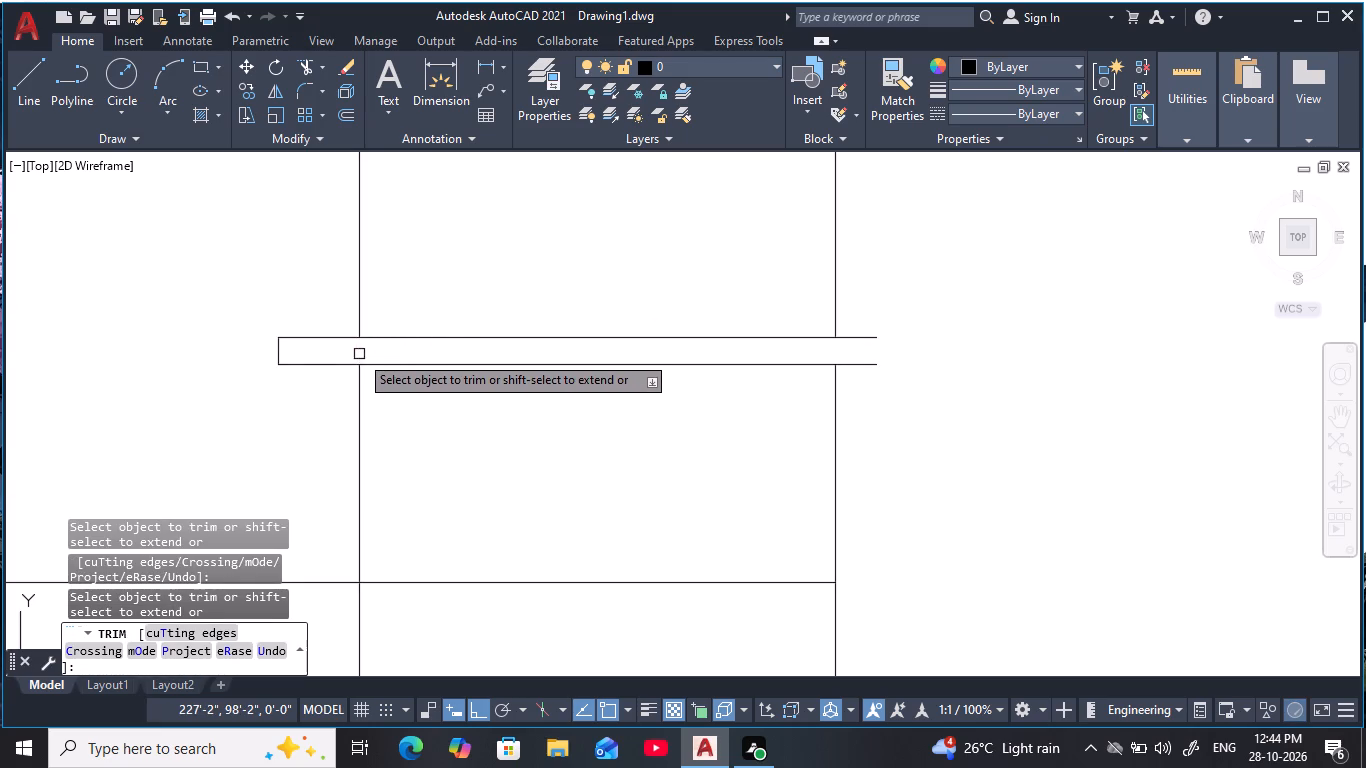
{"action": "middle_click_drag", "start_coordinate": [389, 353], "coordinate": [448, 372]}
{"action": "key", "text": "Escape"}
{"action": "key", "text": "Escape"}
{"action": "key", "text": "Escape"}
{"action": "key", "text": "Escape"}
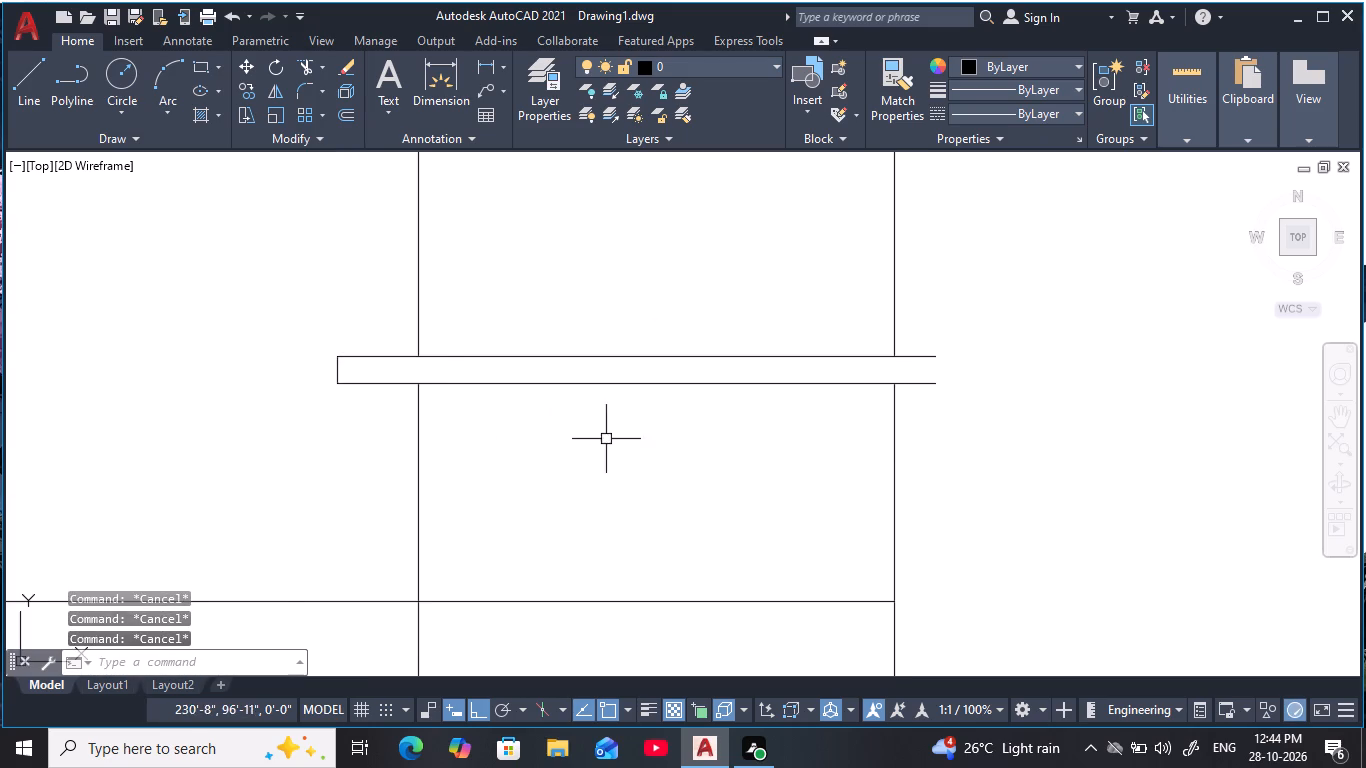
{"action": "key", "text": "Escape"}
{"action": "key", "text": "Escape"}
{"action": "key", "text": "Escape"}
Draw a vertical line closing the thin slab's open outer end between its upper and lower edges.
{"action": "middle_click_drag", "start_coordinate": [869, 443], "coordinate": [802, 440]}
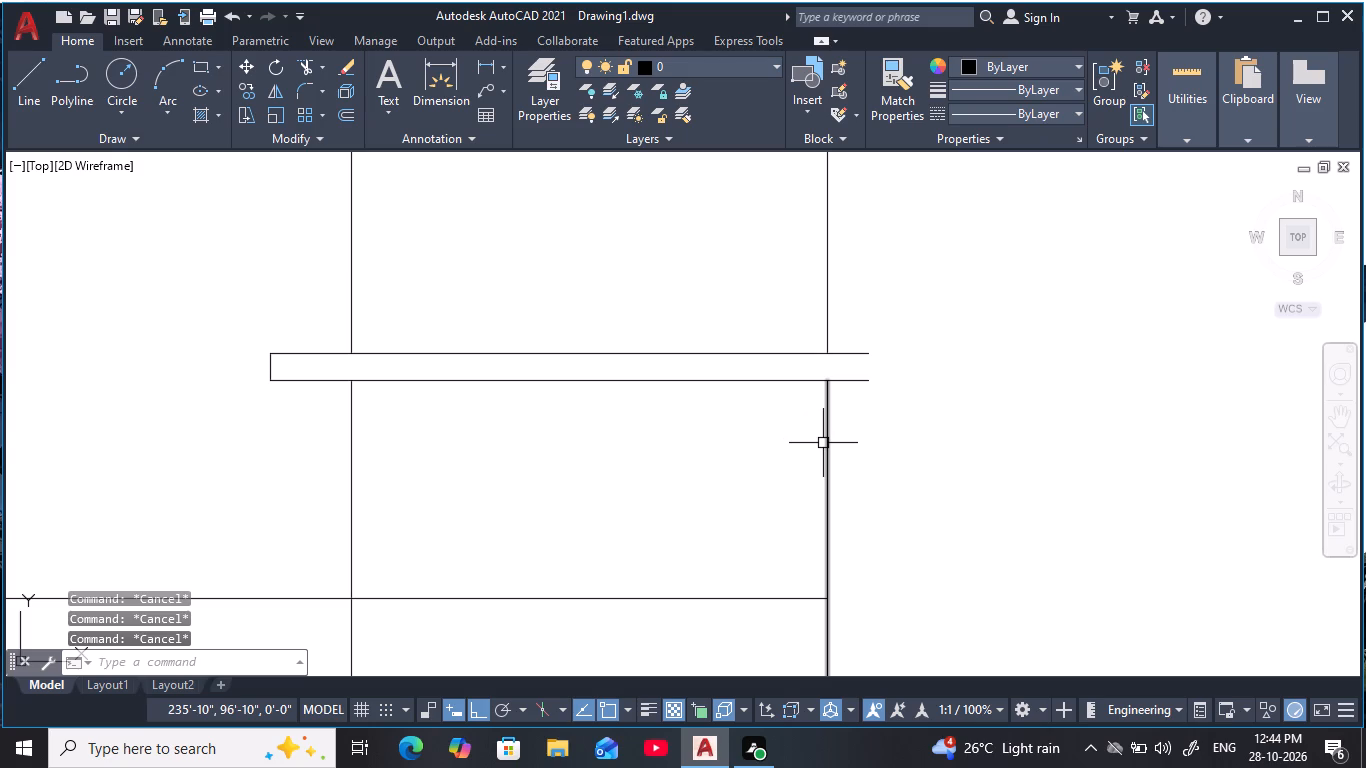
{"action": "key", "text": "Escape"}
{"action": "key", "text": "Escape"}
{"action": "key", "text": "Escape"}
{"action": "key", "text": "l"}
{"action": "key", "text": "space"}
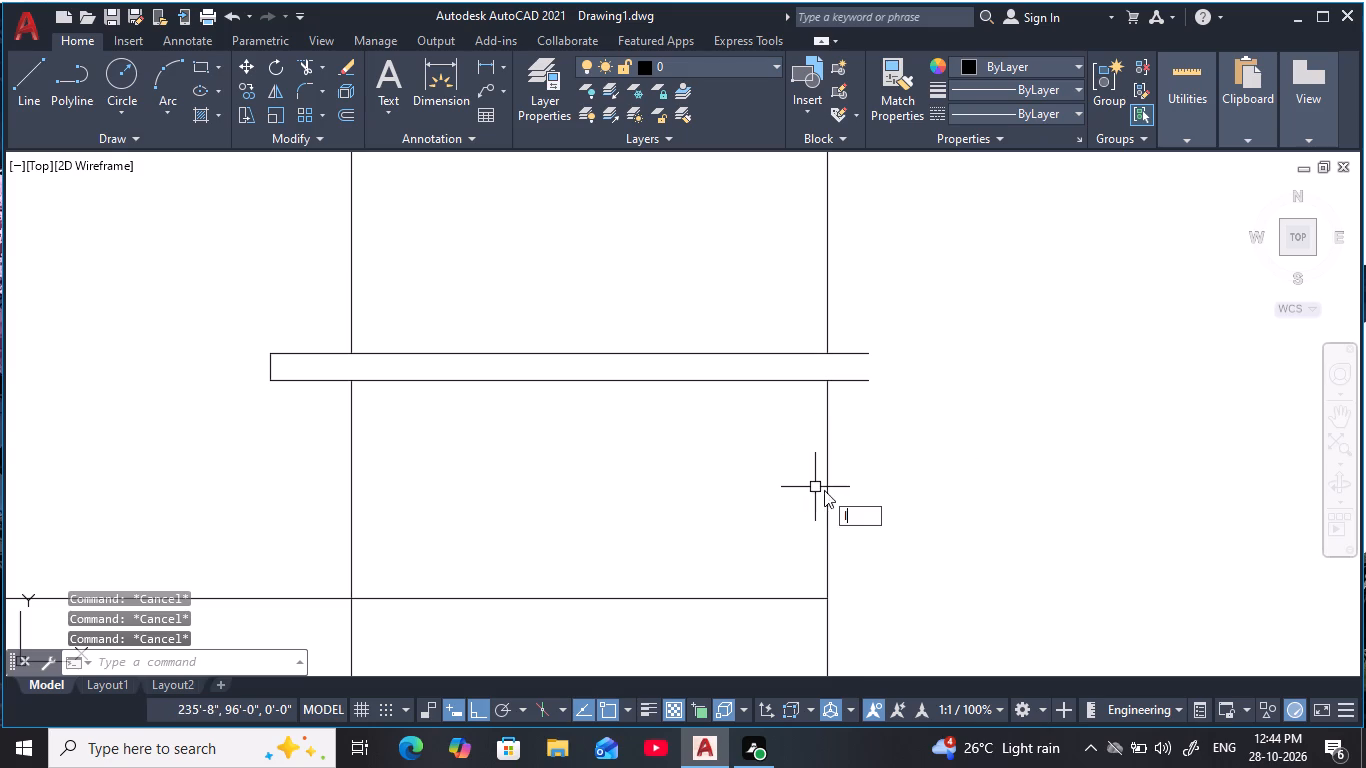
{"action": "left_click", "coordinate": [866, 349]}
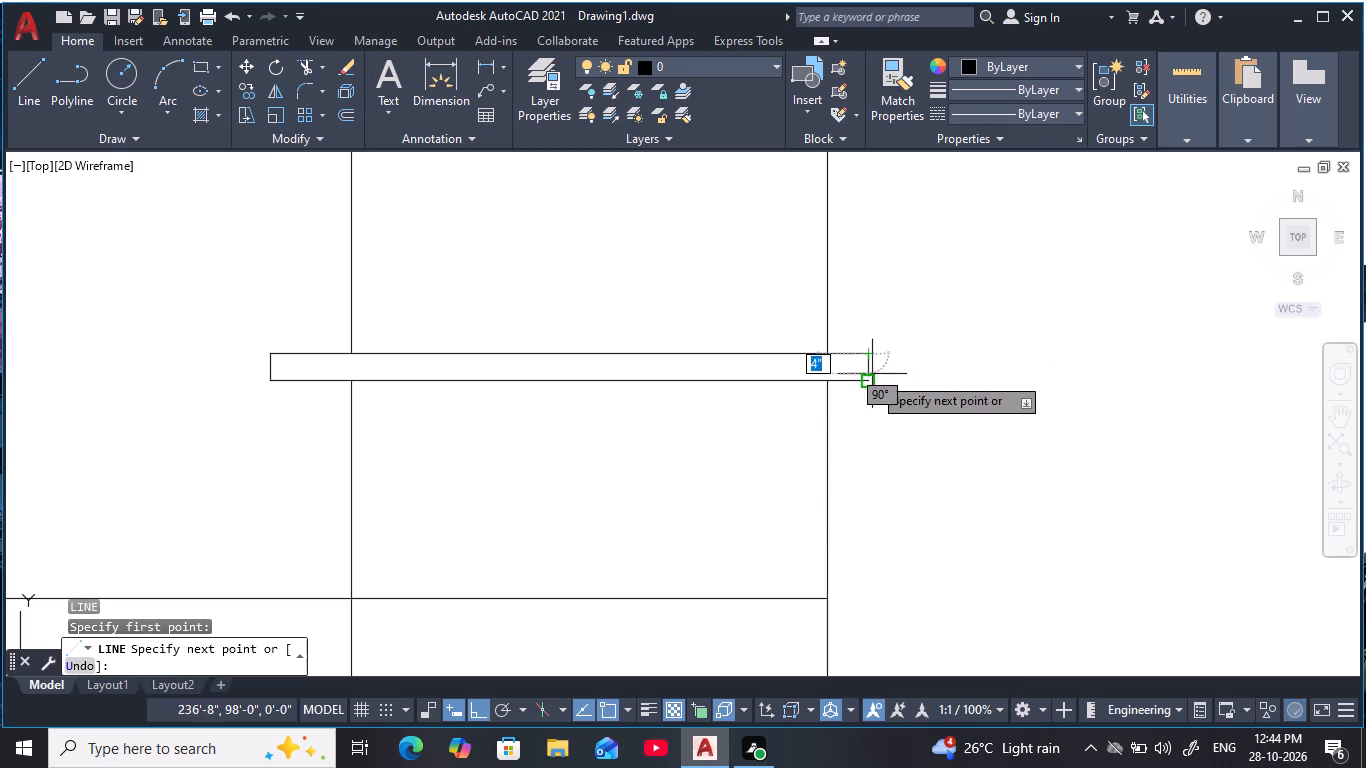
{"action": "left_click", "coordinate": [872, 378]}
{"action": "key", "text": "Escape"}
{"action": "key", "text": "Escape"}
{"action": "scroll", "coordinate": [736, 483], "scroll_direction": "down", "scroll_amount": 1}
{"action": "key", "text": "Escape"}
{"action": "middle_click", "coordinate": [780, 492]}
{"action": "key", "text": "Escape"}
{"action": "key", "text": "Escape"}
{"action": "key", "text": "Escape"}
{"action": "middle_click_drag", "start_coordinate": [678, 471], "coordinate": [678, 473]}
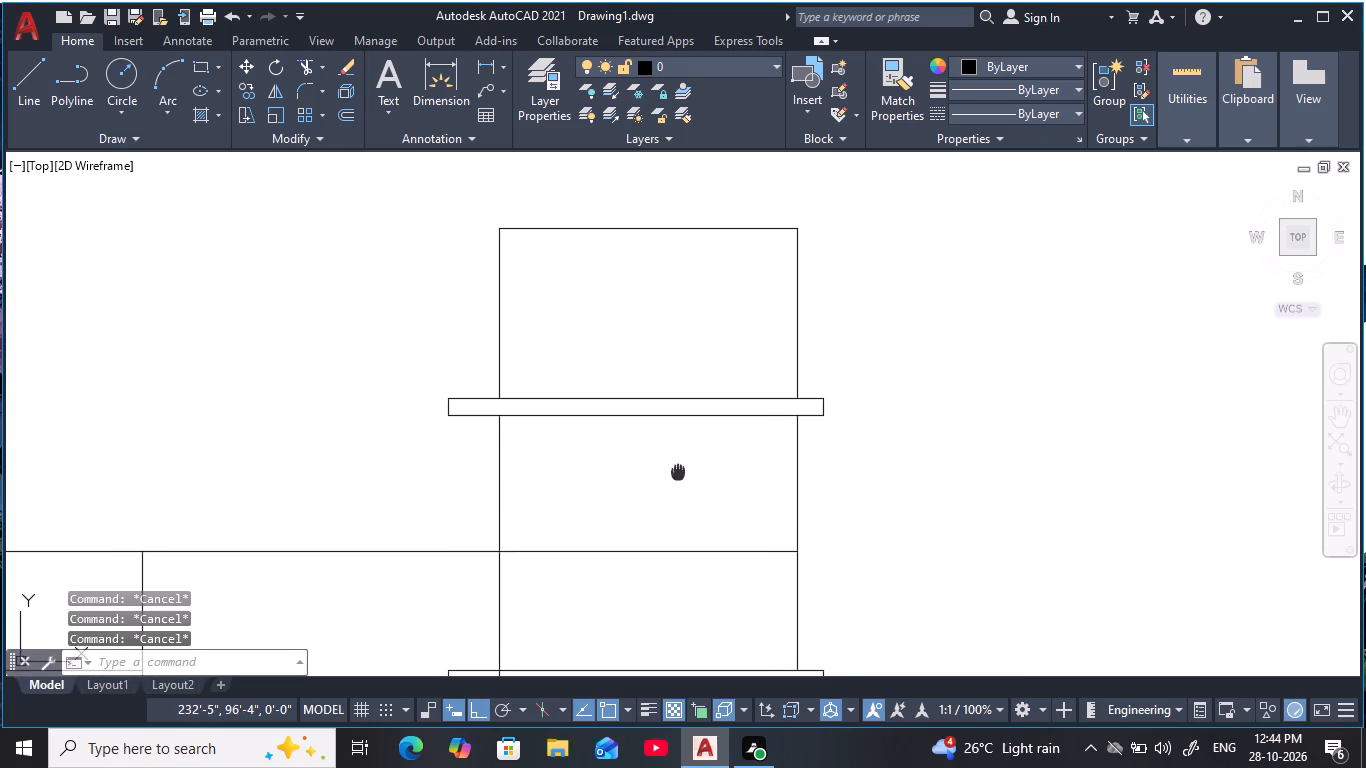
Measure the thin slab's overhang beyond the outer wall with a linear dimension, without placing it.
{"action": "middle_click_drag", "start_coordinate": [678, 473], "coordinate": [728, 485]}
{"action": "key", "text": "Escape"}
{"action": "key", "text": "Escape"}
{"action": "key", "text": "Escape"}
{"action": "key", "text": "Escape"}
{"action": "key", "text": "Escape"}
{"action": "type", "text": "dli"}
{"action": "key", "text": "space"}
{"action": "scroll", "coordinate": [876, 418], "scroll_direction": "up", "scroll_amount": 1}
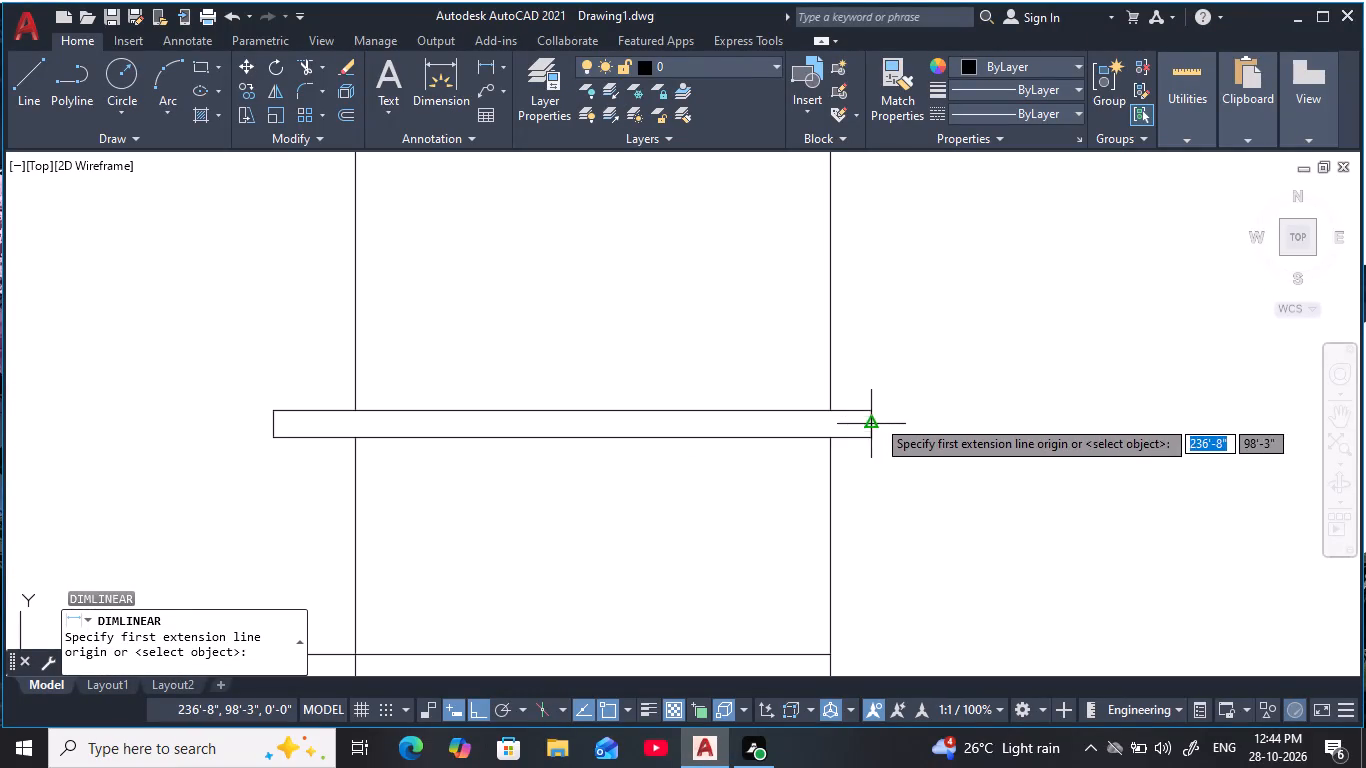
{"action": "left_click", "coordinate": [831, 414]}
{"action": "left_click", "coordinate": [874, 409]}
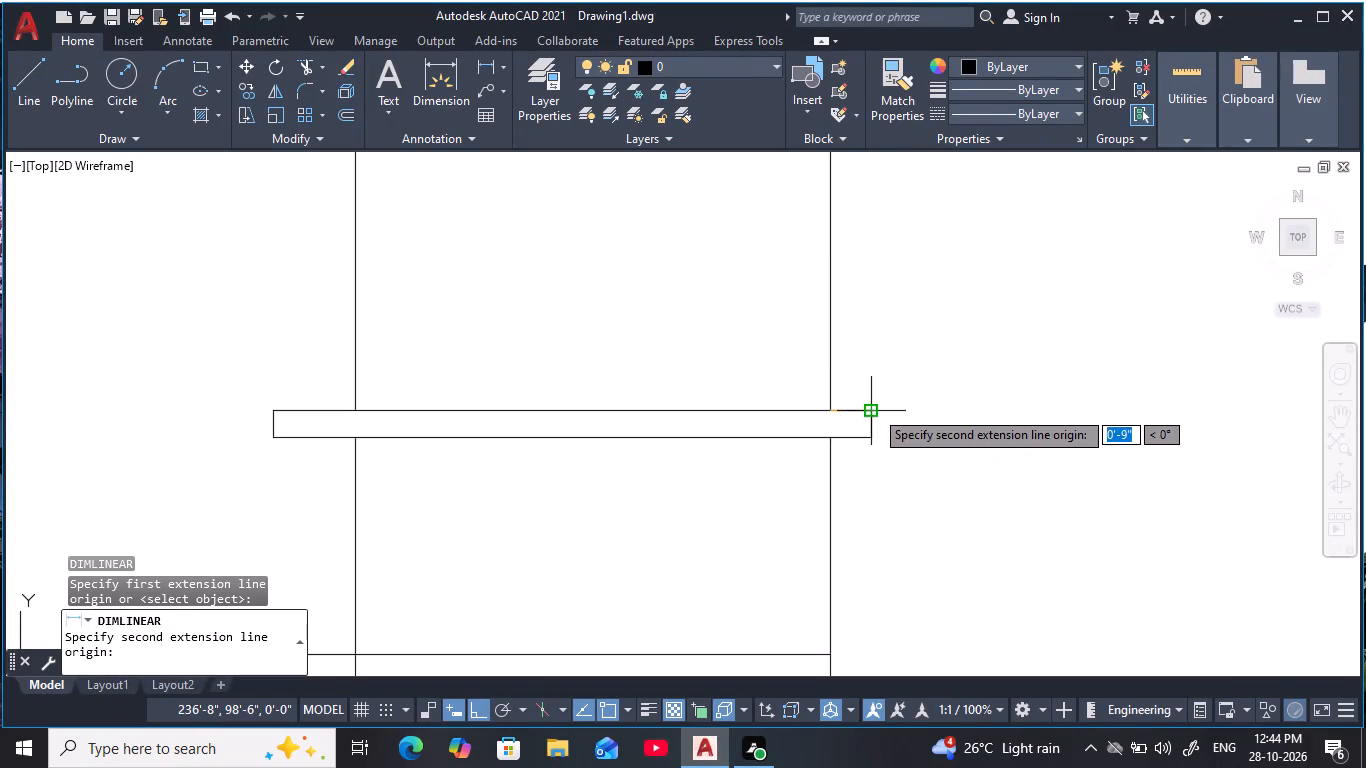
{"action": "key", "text": "Escape"}
{"action": "key", "text": "Escape"}
{"action": "key", "text": "Escape"}
{"action": "scroll", "coordinate": [601, 489], "scroll_direction": "down", "scroll_amount": 1}
{"action": "middle_click_drag", "start_coordinate": [588, 489], "coordinate": [740, 498]}
{"action": "key", "text": "Escape"}
{"action": "key", "text": "Escape"}
{"action": "key", "text": "Escape"}
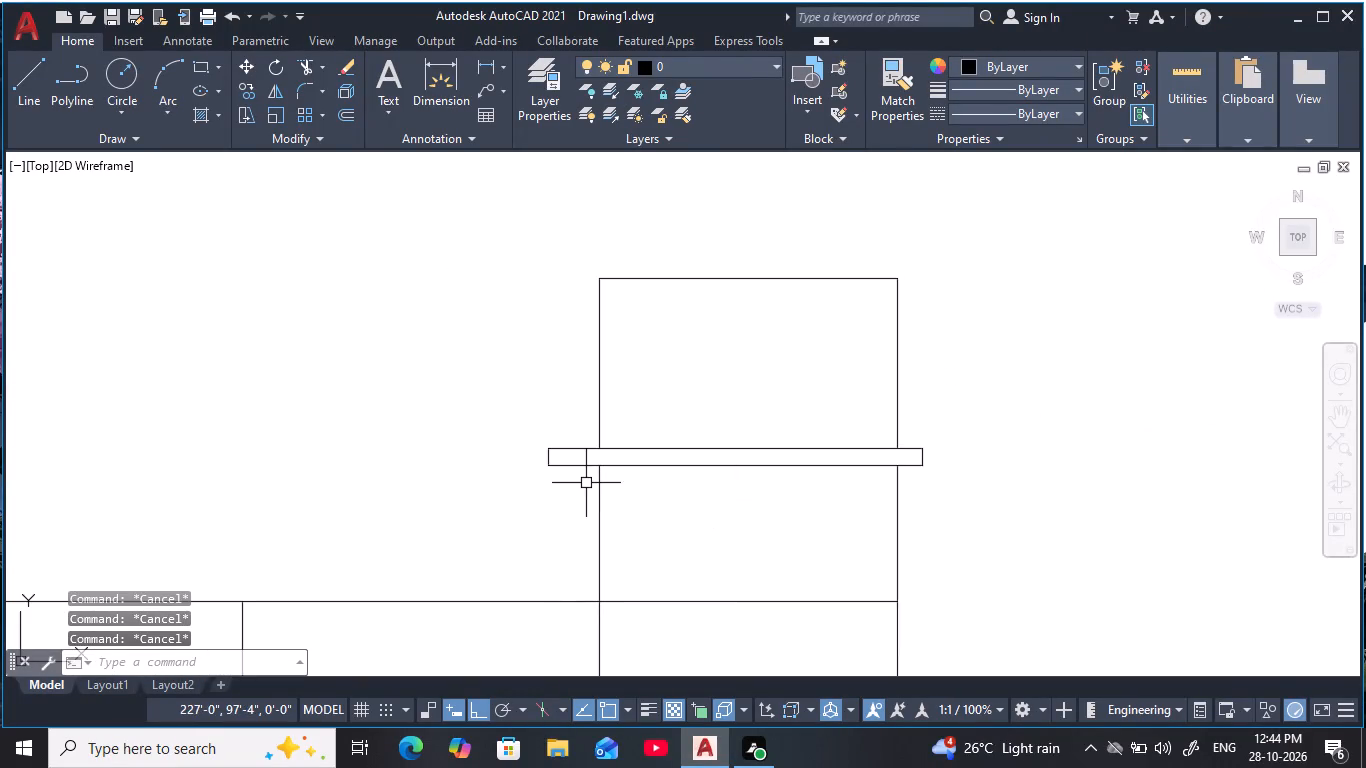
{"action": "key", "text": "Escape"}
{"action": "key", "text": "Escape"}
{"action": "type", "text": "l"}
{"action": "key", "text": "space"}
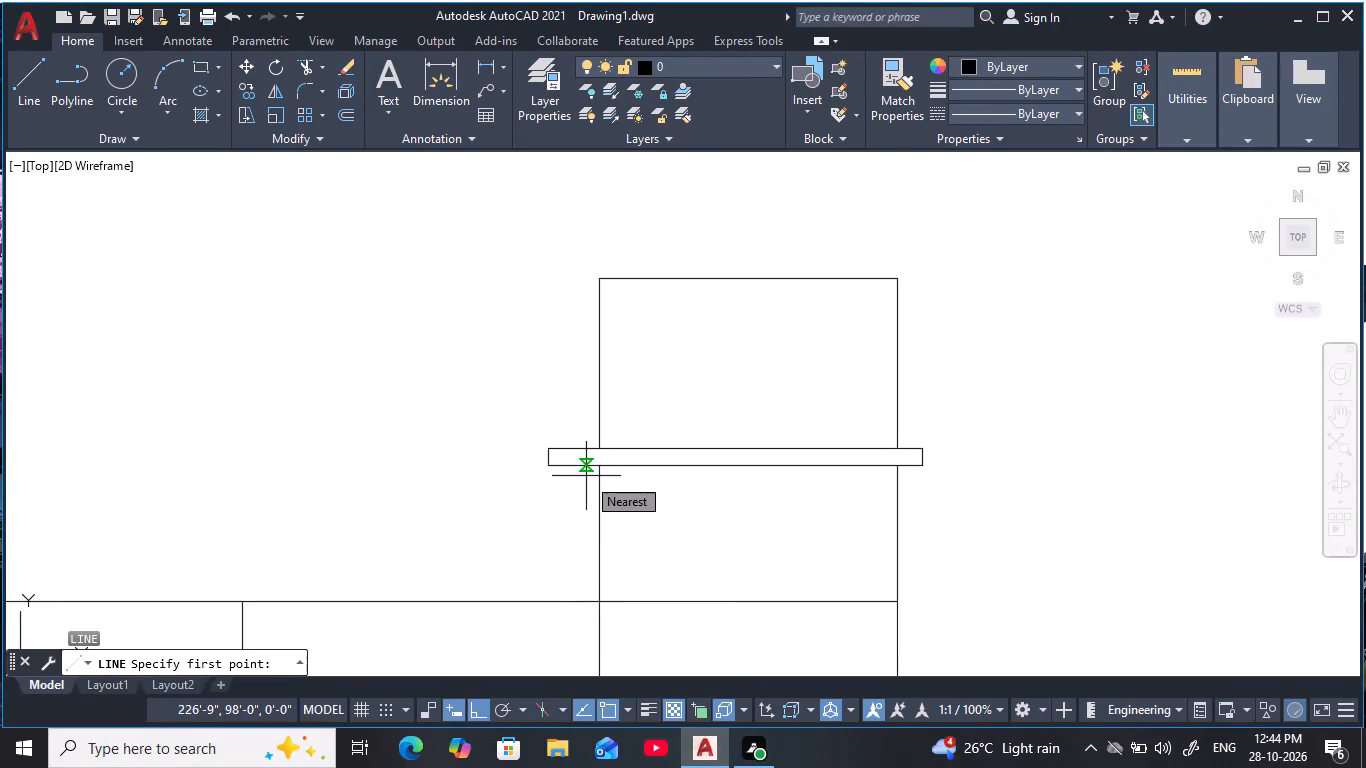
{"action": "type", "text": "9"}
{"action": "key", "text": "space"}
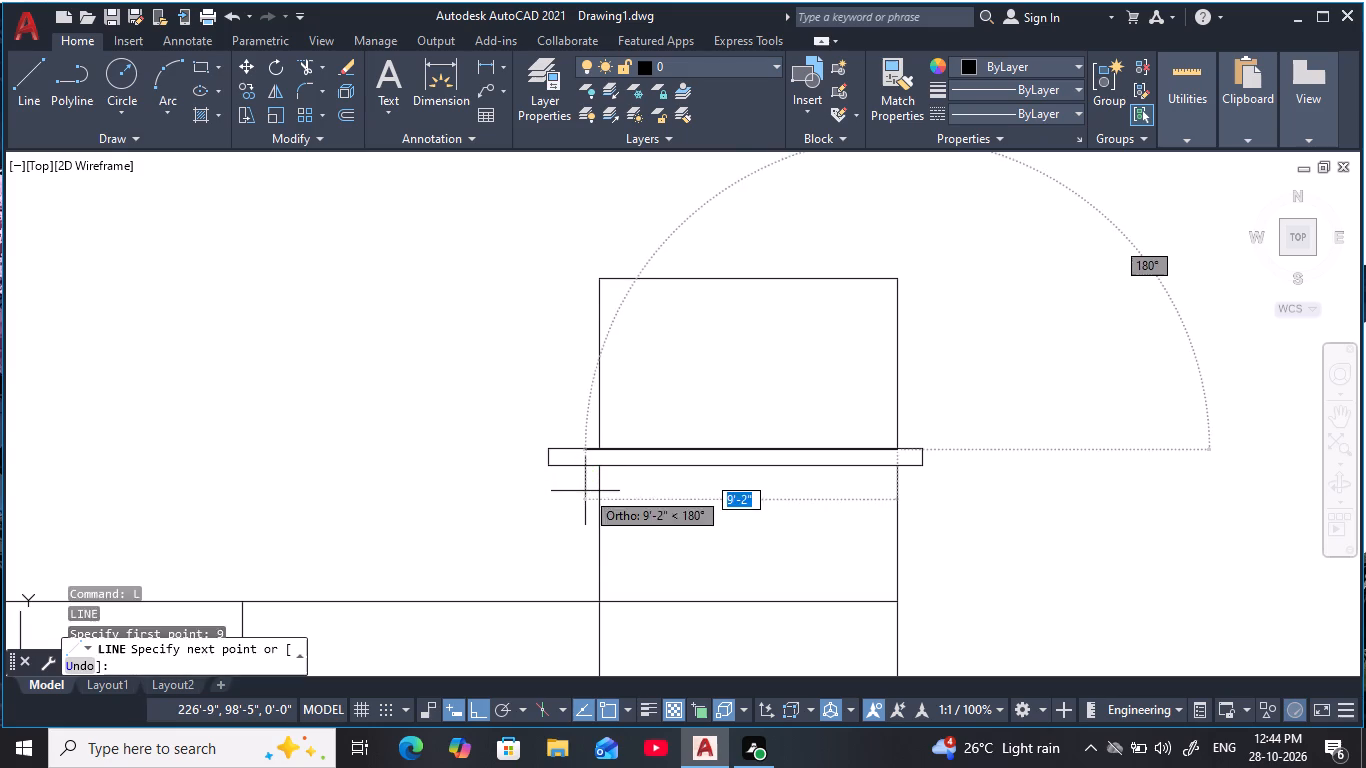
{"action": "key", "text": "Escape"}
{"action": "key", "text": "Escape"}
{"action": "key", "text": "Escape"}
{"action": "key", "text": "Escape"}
Offset the rooftop structure's inner wall line below the thin slab 9" outward, toward the slab's inner end.
{"action": "type", "text": "o"}
{"action": "key", "text": "space"}
{"action": "type", "text": "9"}
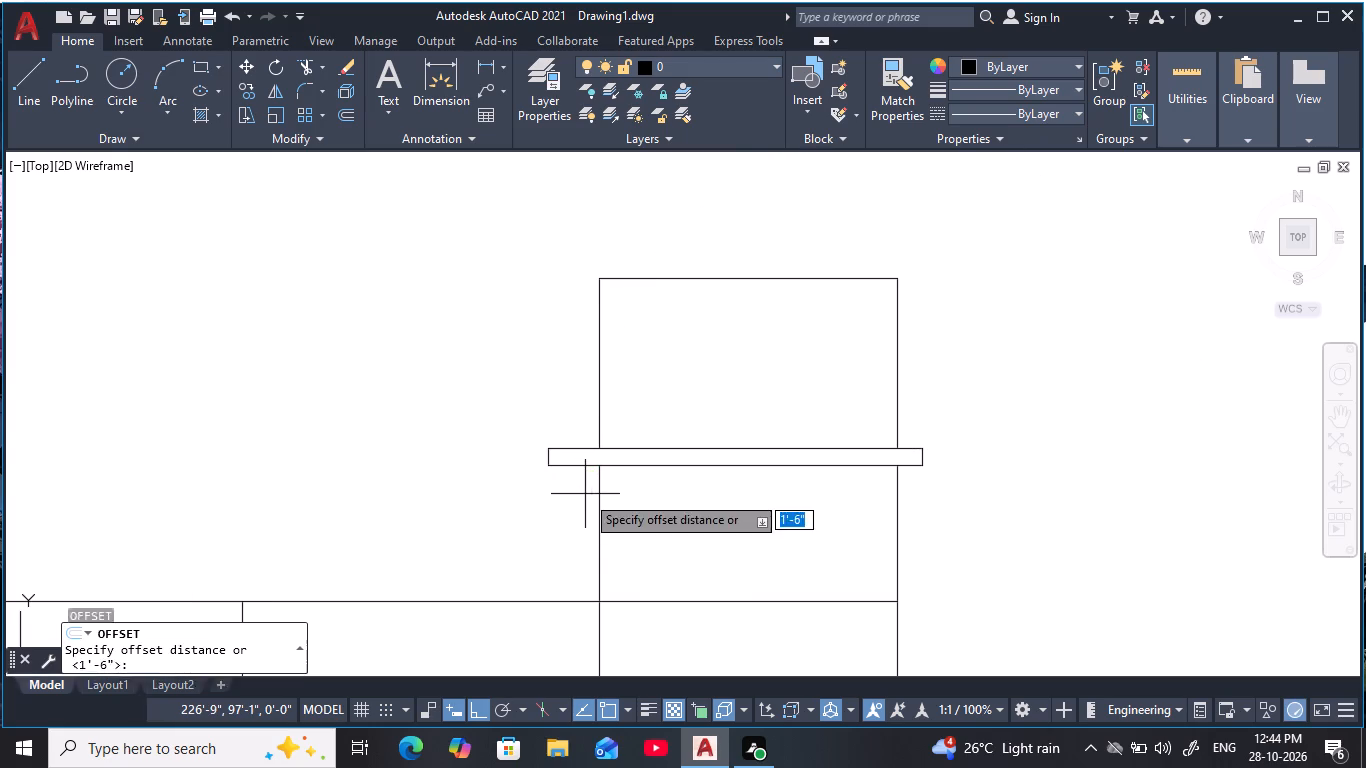
{"action": "key", "text": "space"}
{"action": "left_click", "coordinate": [598, 512]}
{"action": "left_click", "coordinate": [530, 517]}
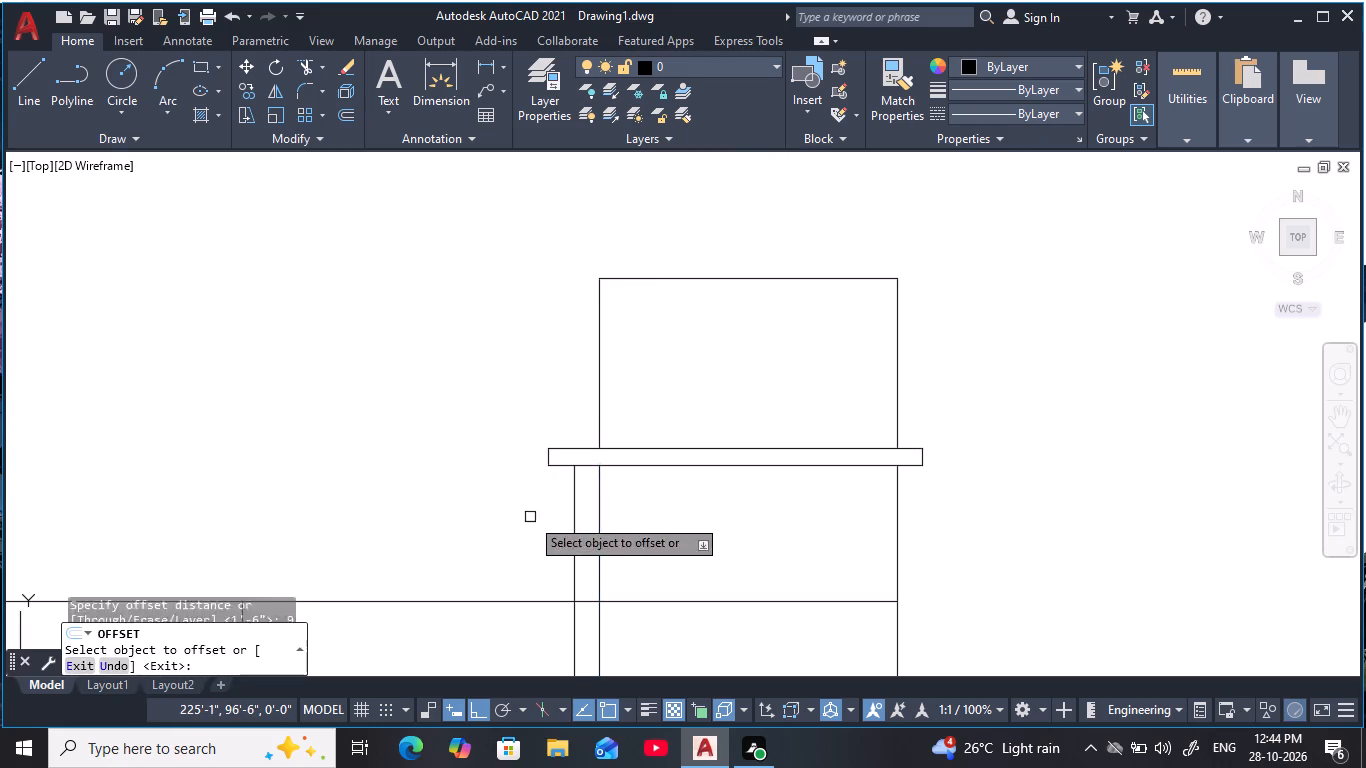
{"action": "key", "text": "Escape"}
{"action": "key", "text": "Escape"}
{"action": "key", "text": "Escape"}
{"action": "key", "text": "Escape"}
{"action": "key", "text": "Escape"}
Extend the 9" offset line up through the thin slab to its top edge.
{"action": "type", "text": "ex"}
{"action": "key", "text": "space"}
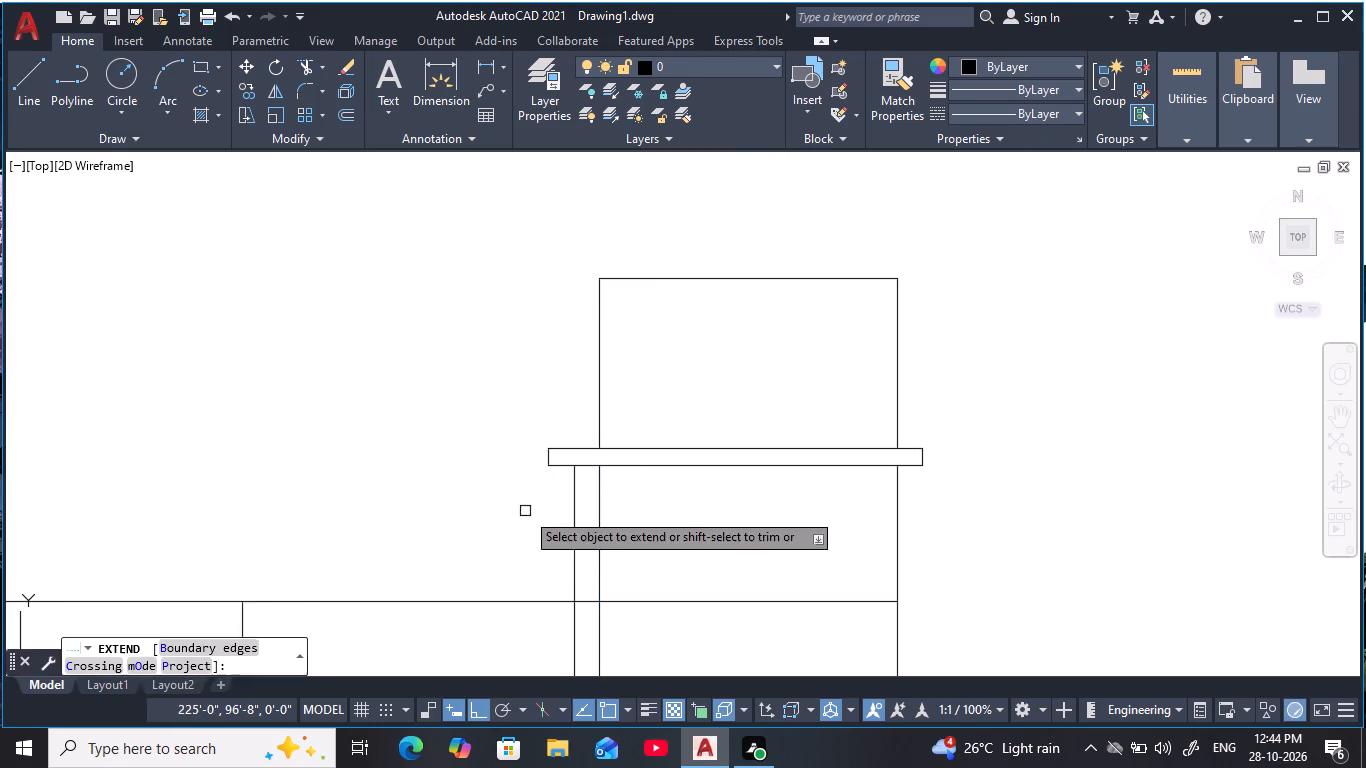
{"action": "left_click", "coordinate": [574, 510]}
{"action": "key", "text": "Escape"}
{"action": "key", "text": "Escape"}
{"action": "key", "text": "Escape"}
{"action": "key", "text": "Escape"}
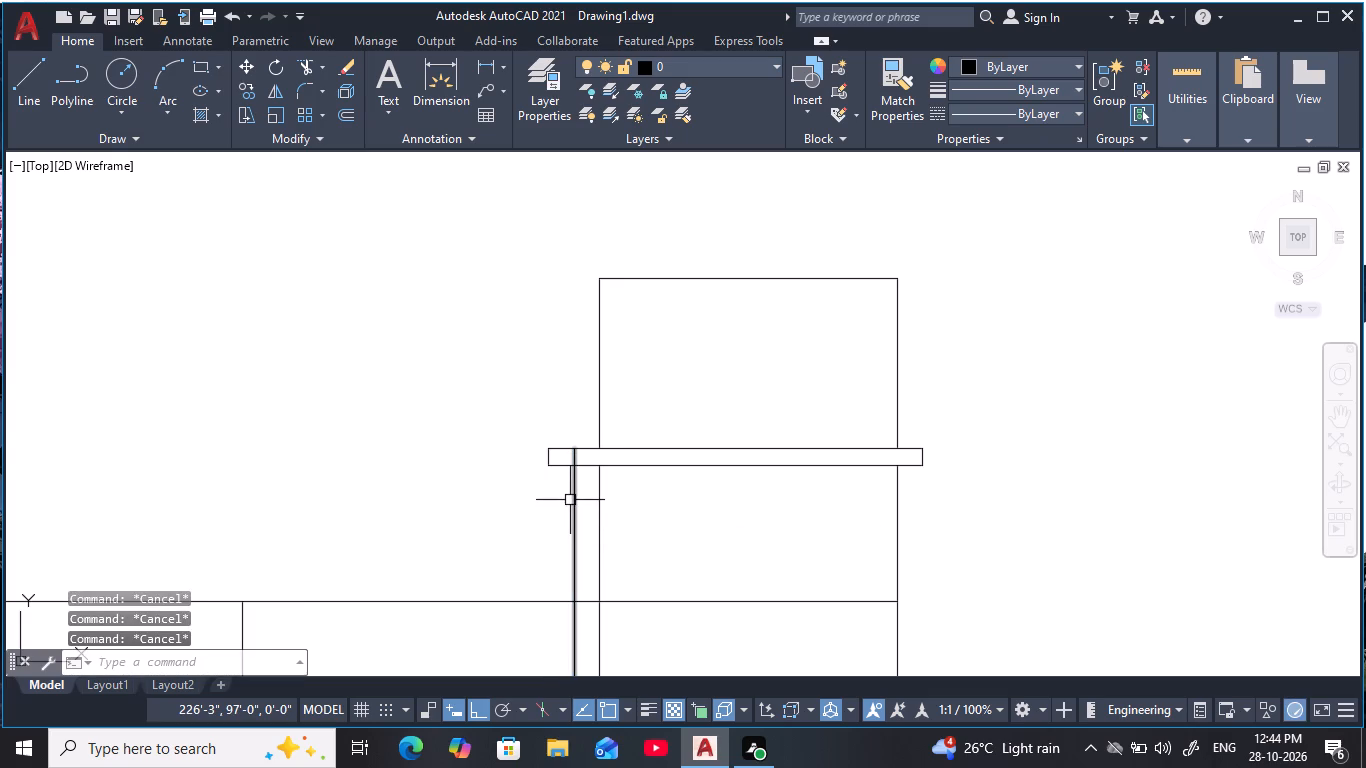
Trim the thin slab's inner end back to the offset line, and trim that line between the slab and roofline.
{"action": "type", "text": "tr"}
{"action": "key", "text": "space"}
{"action": "left_click_drag", "start_coordinate": [554, 481], "coordinate": [564, 434]}
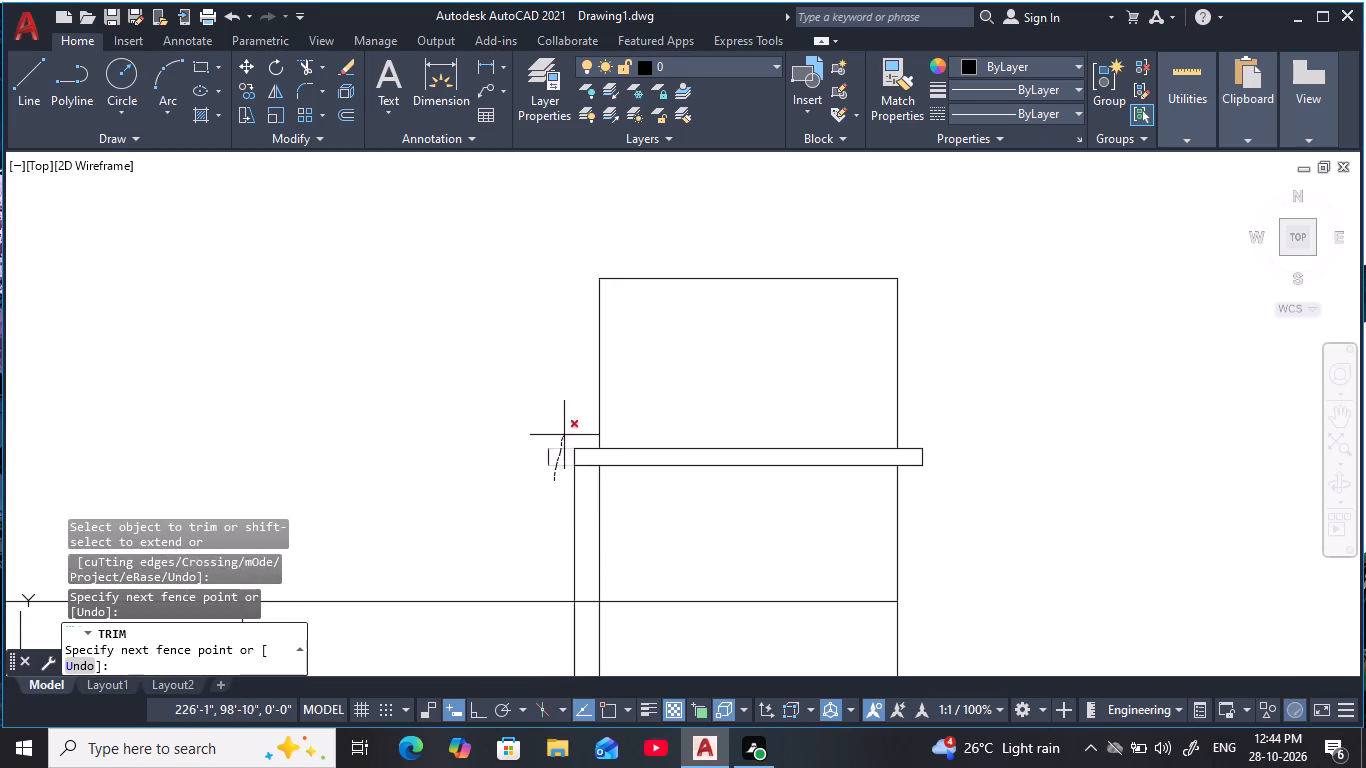
{"action": "left_click_drag", "start_coordinate": [564, 434], "coordinate": [562, 433]}
{"action": "left_click_drag", "start_coordinate": [553, 448], "coordinate": [547, 466]}
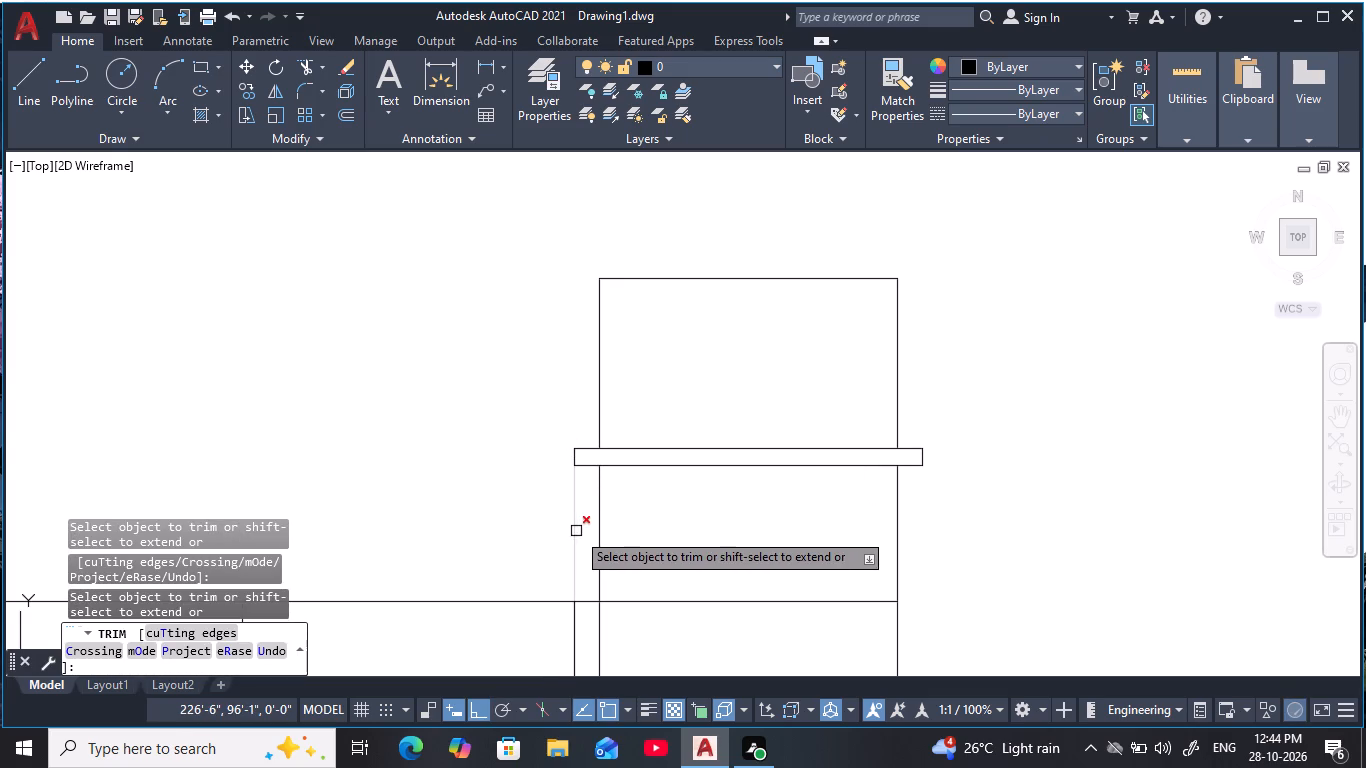
{"action": "left_click", "coordinate": [576, 531]}
{"action": "middle_click_drag", "start_coordinate": [574, 535], "coordinate": [599, 395]}
{"action": "key", "text": "Escape"}
{"action": "key", "text": "Escape"}
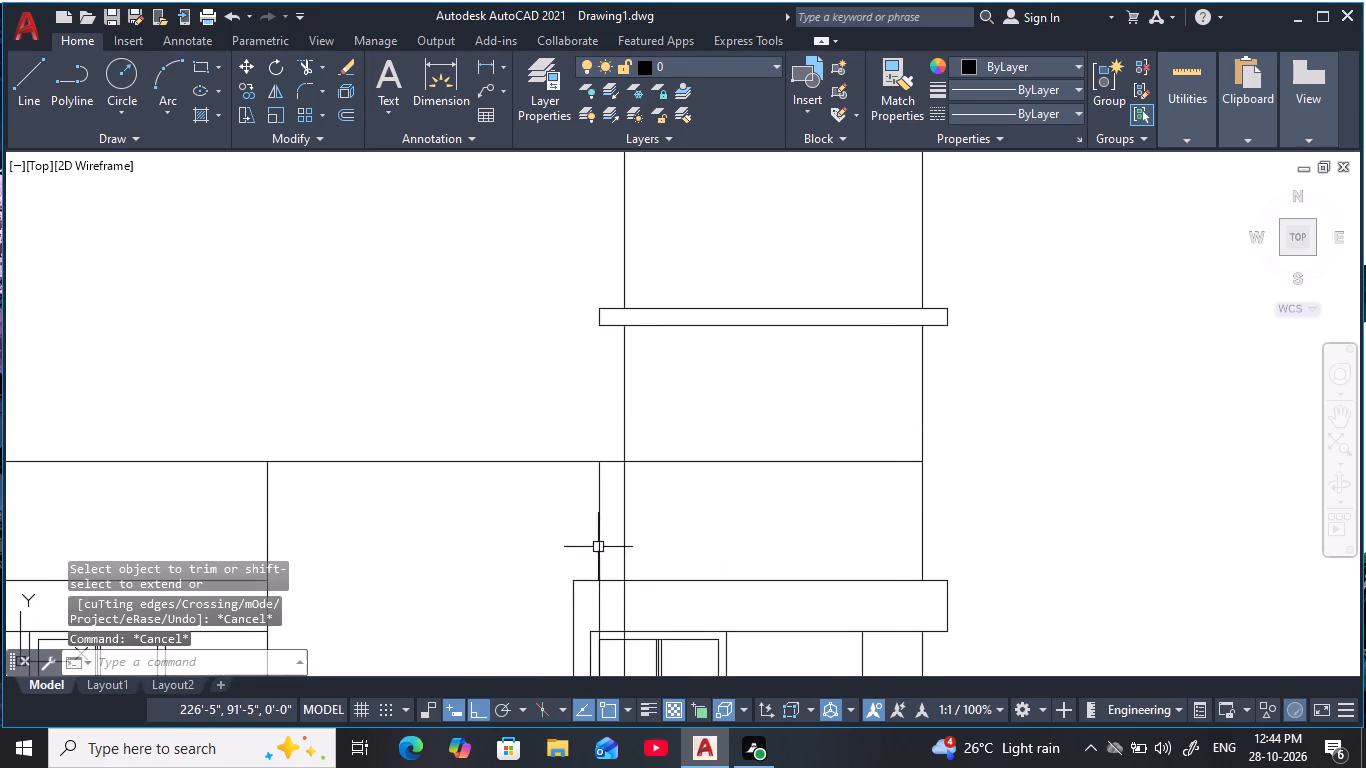
Erase the leftover 9" offset line running down from the roofline beside the rooftop structure's inner wall line.
{"action": "left_click", "coordinate": [604, 531]}
{"action": "left_click", "coordinate": [589, 530]}
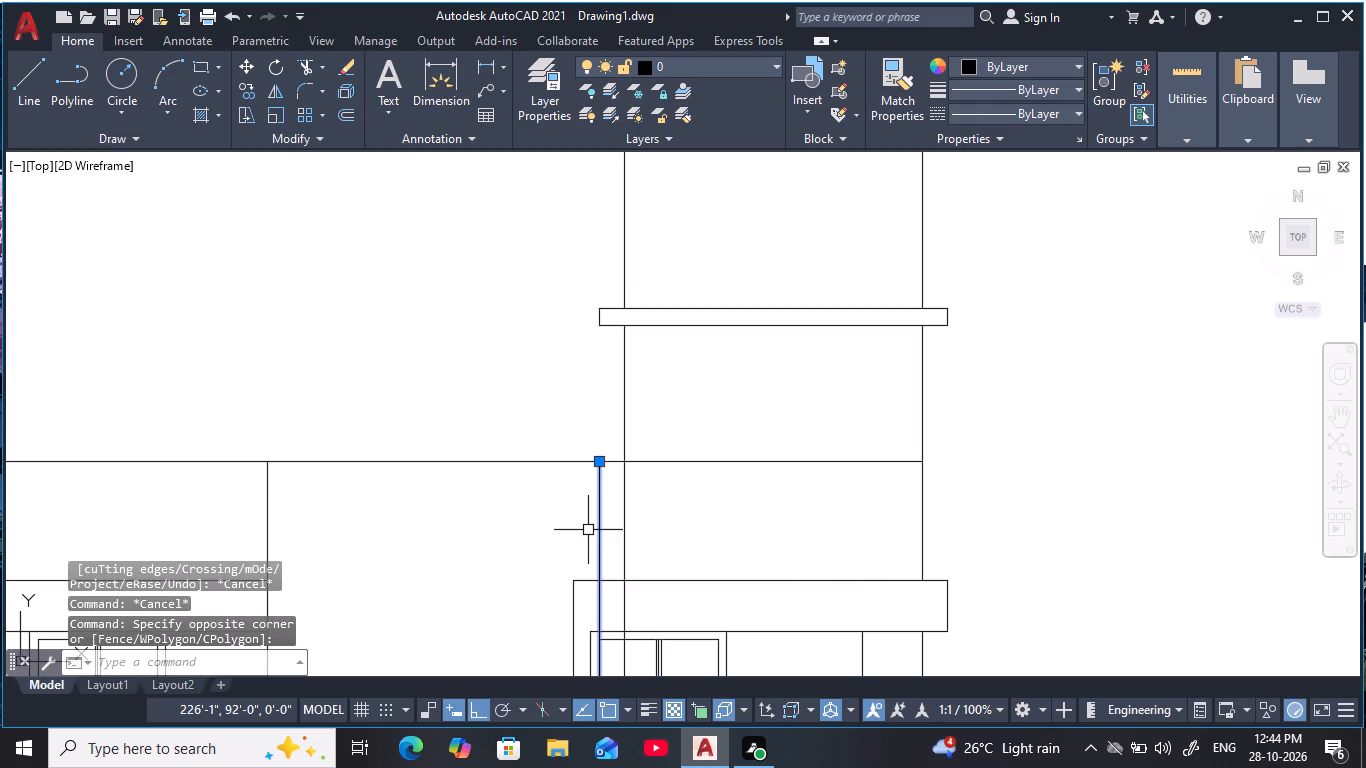
{"action": "type", "text": "e"}
{"action": "key", "text": "space"}
{"action": "key", "text": "Escape"}
{"action": "key", "text": "Escape"}
Trim the rooftop structure's inner wall line between the roofline and the top balcony slab of the right bay.
{"action": "middle_click_drag", "start_coordinate": [589, 529], "coordinate": [584, 551]}
{"action": "scroll", "coordinate": [584, 551], "scroll_direction": "down", "scroll_amount": 1}
{"action": "scroll", "coordinate": [643, 491], "scroll_direction": "down", "scroll_amount": 1}
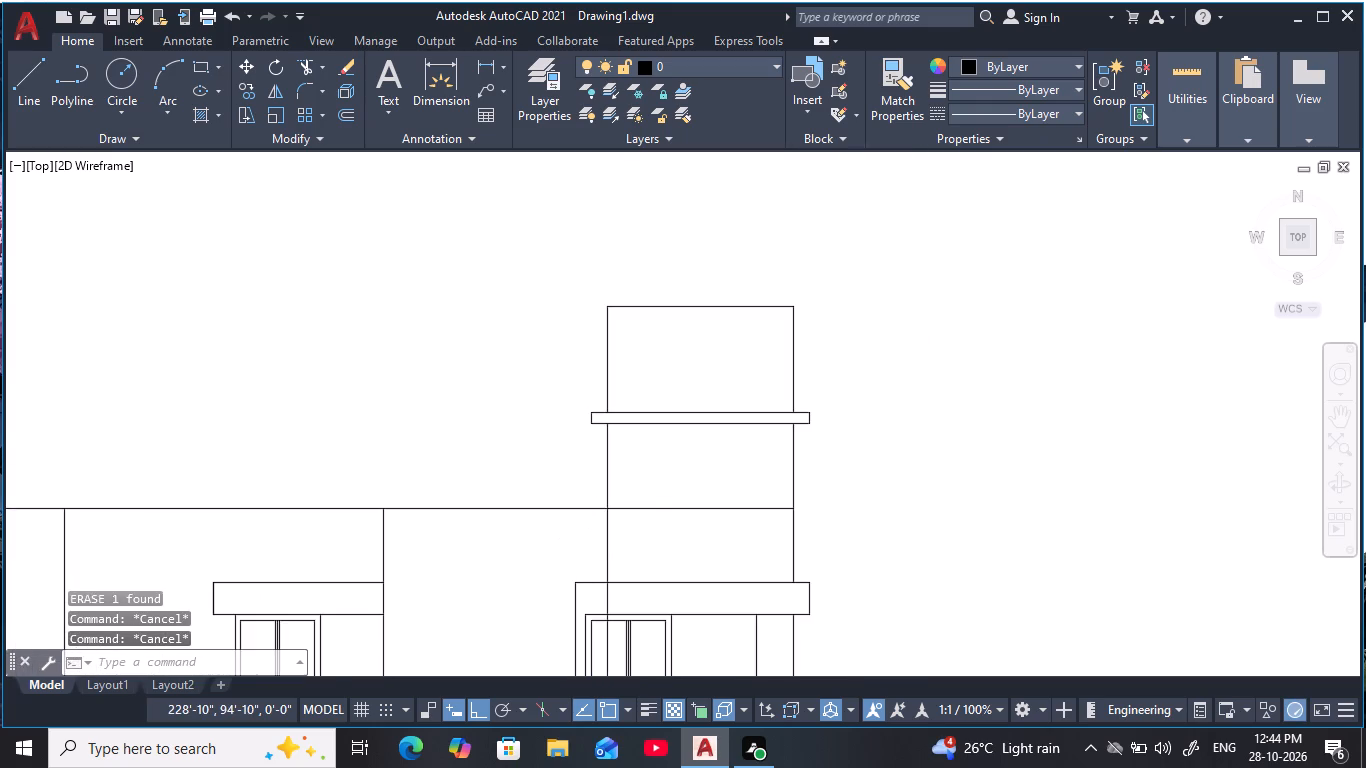
{"action": "scroll", "coordinate": [643, 491], "scroll_direction": "down", "scroll_amount": 1}
{"action": "middle_click_drag", "start_coordinate": [589, 572], "coordinate": [660, 521]}
{"action": "key", "text": "Escape"}
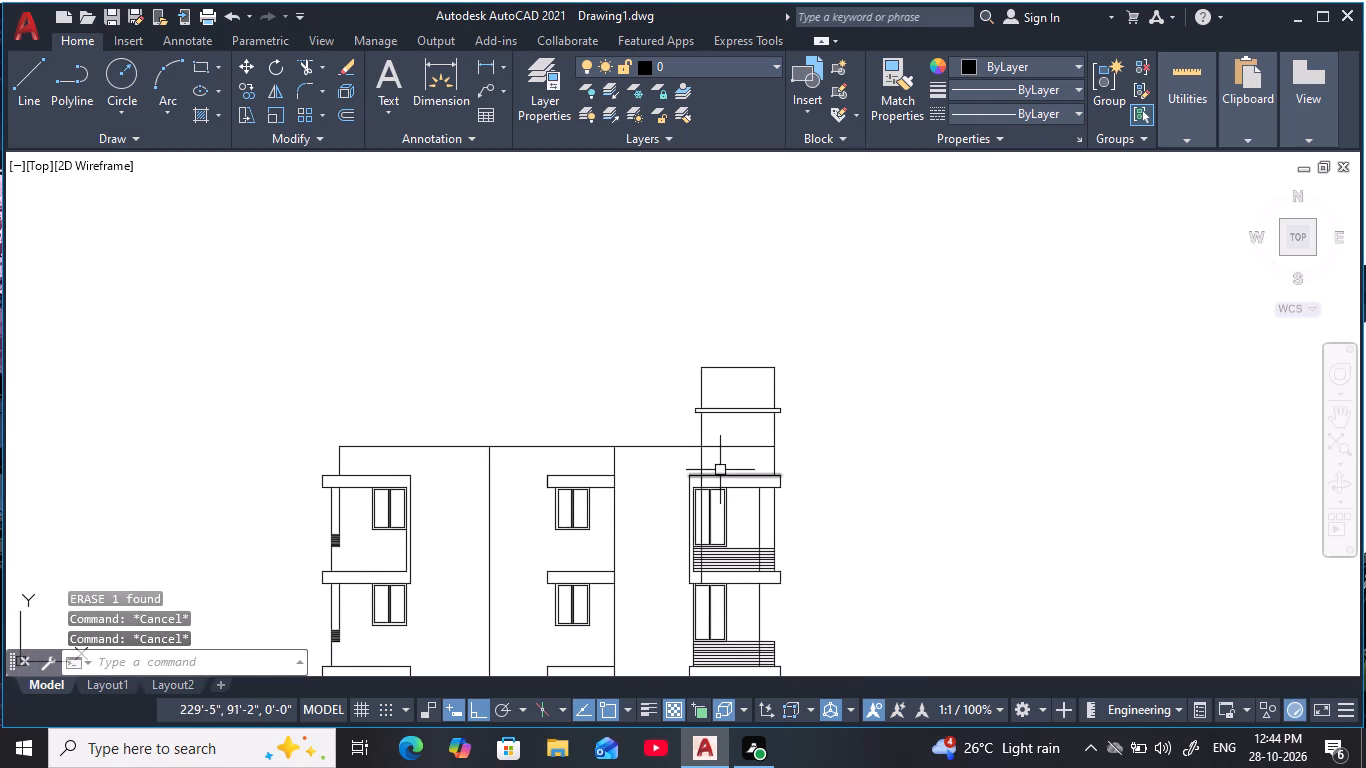
{"action": "key", "text": "Escape"}
{"action": "scroll", "coordinate": [716, 465], "scroll_direction": "up", "scroll_amount": 2}
{"action": "key", "text": "Escape"}
{"action": "key", "text": "Escape"}
{"action": "left_click", "coordinate": [716, 465]}
{"action": "key", "text": "Escape"}
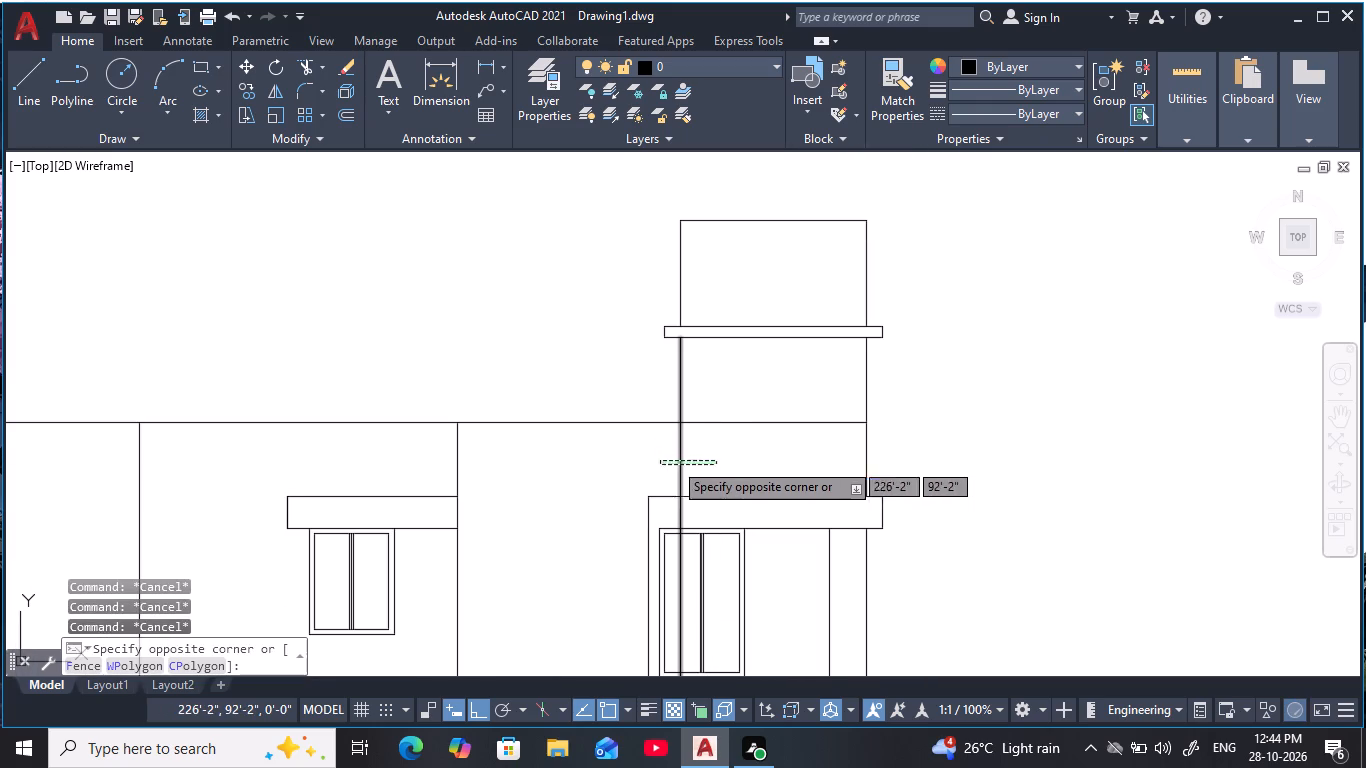
{"action": "key", "text": "Escape"}
{"action": "type", "text": "tr"}
{"action": "key", "text": "space"}
{"action": "left_click_drag", "start_coordinate": [697, 464], "coordinate": [675, 473]}
{"action": "key", "text": "Escape"}
{"action": "key", "text": "Escape"}
Erase the remaining part of that wall line running down from the top balcony slab through the window.
{"action": "left_click", "coordinate": [694, 512]}
{"action": "left_click", "coordinate": [672, 512]}
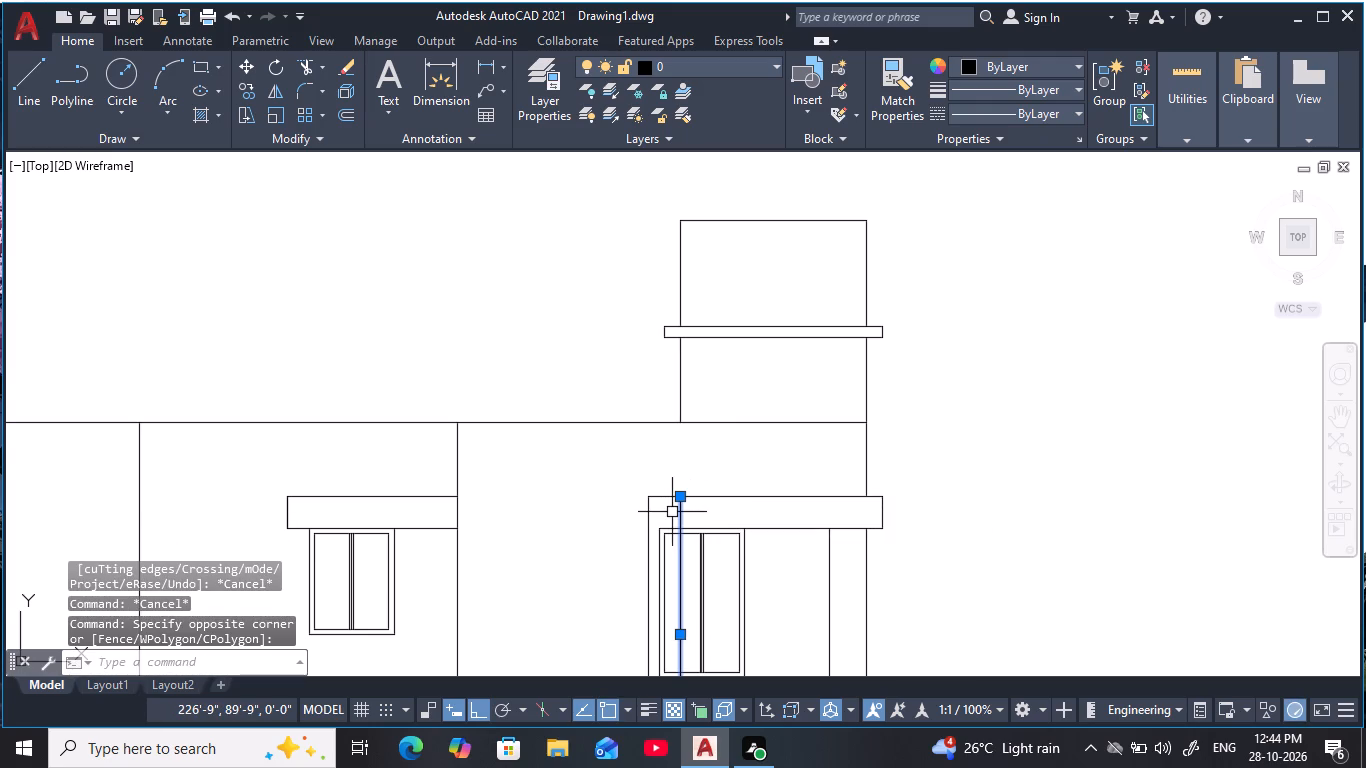
{"action": "type", "text": "e"}
{"action": "key", "text": "space"}
{"action": "key", "text": "Escape"}
Look over the whole elevation, from the rooftop structure down through the storeys of all three bays.
{"action": "scroll", "coordinate": [673, 512], "scroll_direction": "down", "scroll_amount": 2}
{"action": "middle_click_drag", "start_coordinate": [678, 520], "coordinate": [720, 497]}
{"action": "key", "text": "Escape"}
{"action": "middle_click_drag", "start_coordinate": [652, 541], "coordinate": [765, 463]}
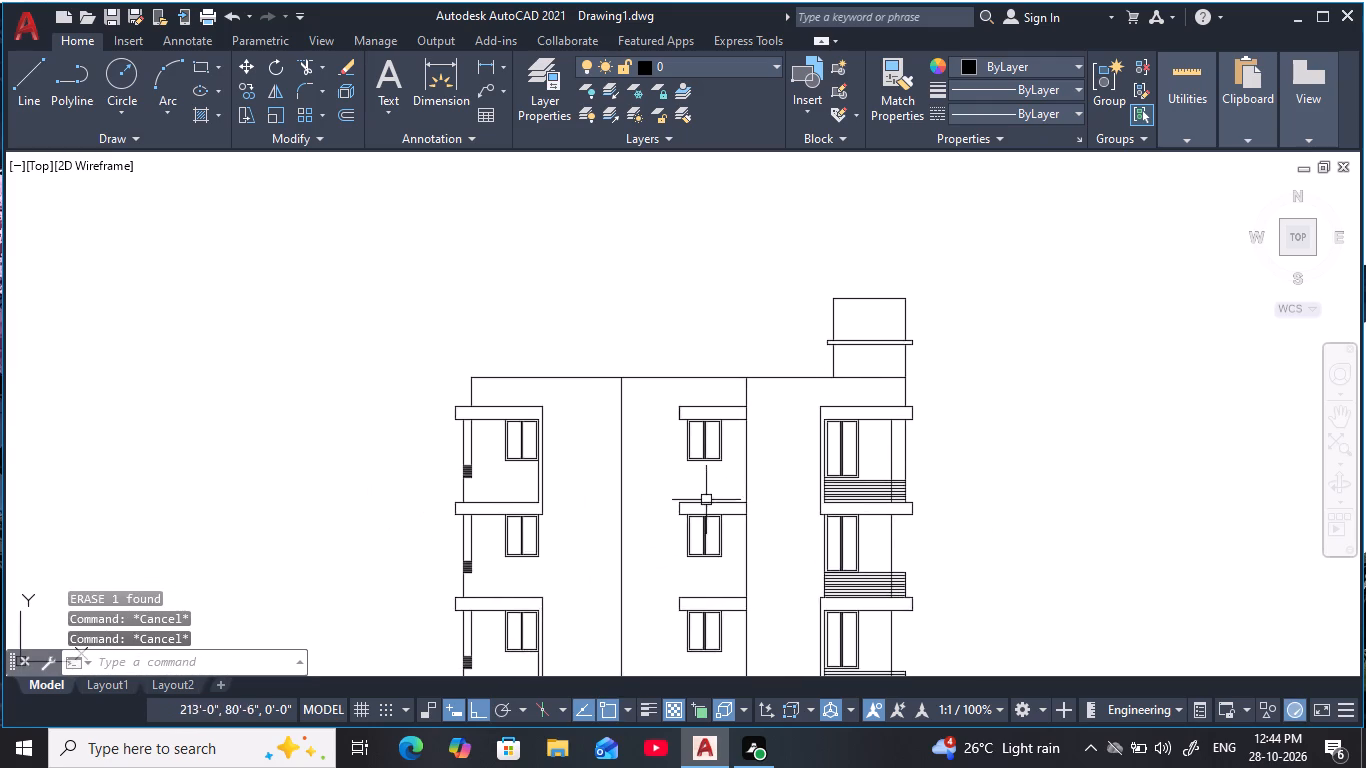
{"action": "key", "text": "Escape"}
{"action": "middle_click_drag", "start_coordinate": [706, 519], "coordinate": [721, 393]}
{"action": "scroll", "coordinate": [717, 396], "scroll_direction": "down", "scroll_amount": 1}
{"action": "middle_click_drag", "start_coordinate": [717, 416], "coordinate": [710, 459]}
{"action": "key", "text": "Escape"}
{"action": "key", "text": "Escape"}
{"action": "scroll", "coordinate": [710, 459], "scroll_direction": "up", "scroll_amount": 1}
{"action": "middle_click", "coordinate": [710, 459]}
{"action": "key", "text": "Escape"}
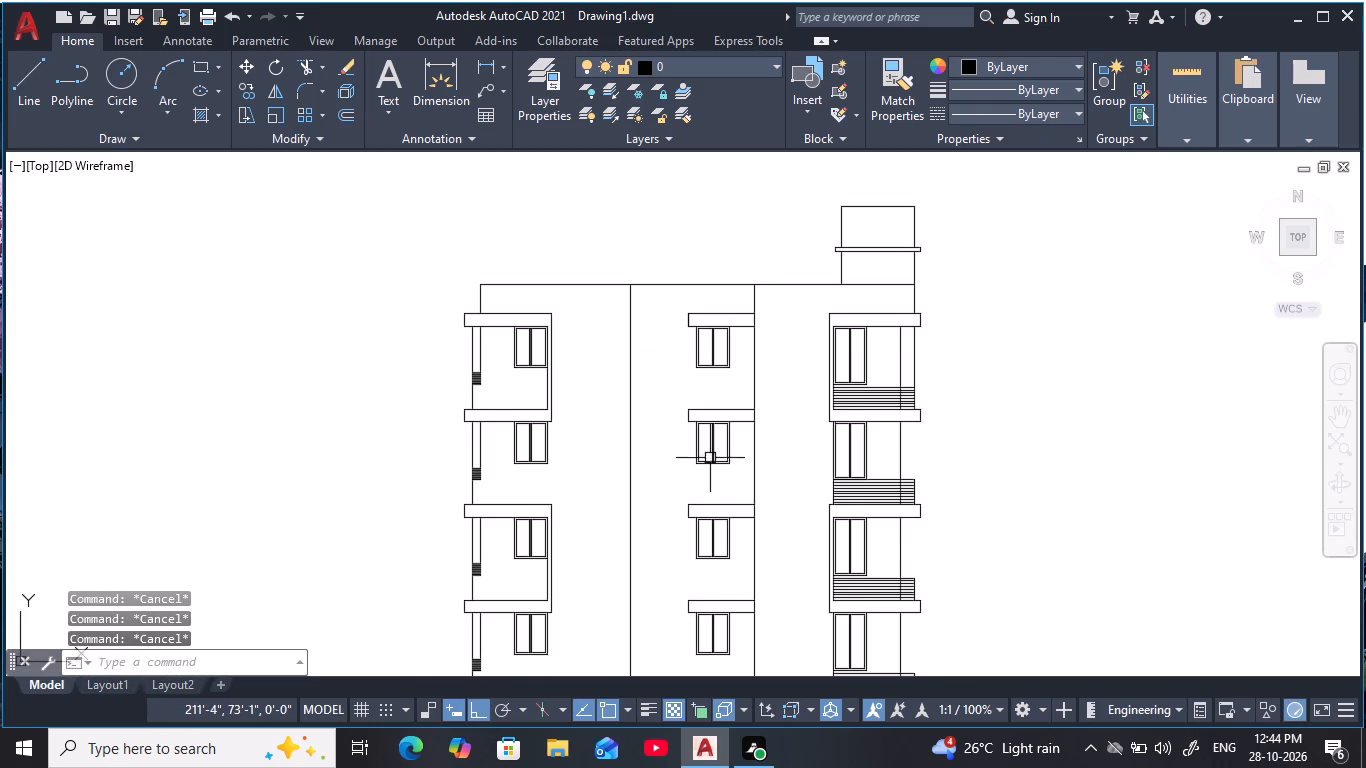
{"action": "middle_click_drag", "start_coordinate": [710, 457], "coordinate": [670, 380]}
{"action": "key", "text": "Escape"}
{"action": "key", "text": "Escape"}
{"action": "key", "text": "Escape"}
{"action": "key", "text": "Escape"}
{"action": "key", "text": "Escape"}
{"action": "middle_click_drag", "start_coordinate": [614, 383], "coordinate": [627, 421]}
{"action": "key", "text": "Escape"}
{"action": "key", "text": "Escape"}
{"action": "key", "text": "Escape"}
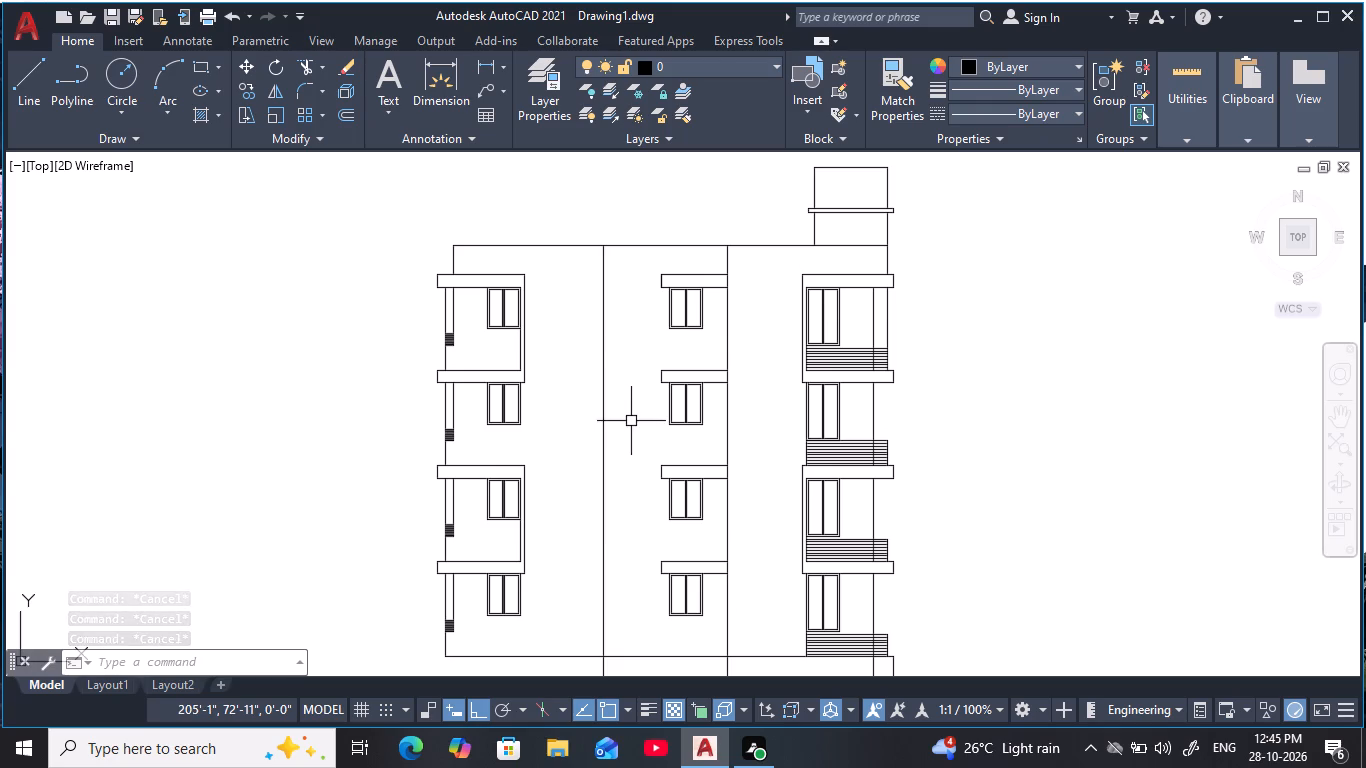
Draw a horizontal line from the lower free corner of the middle bay's top window slab to the bay's far wall line.
{"action": "scroll", "coordinate": [665, 306], "scroll_direction": "up", "scroll_amount": 3}
{"action": "middle_click_drag", "start_coordinate": [658, 303], "coordinate": [681, 345]}
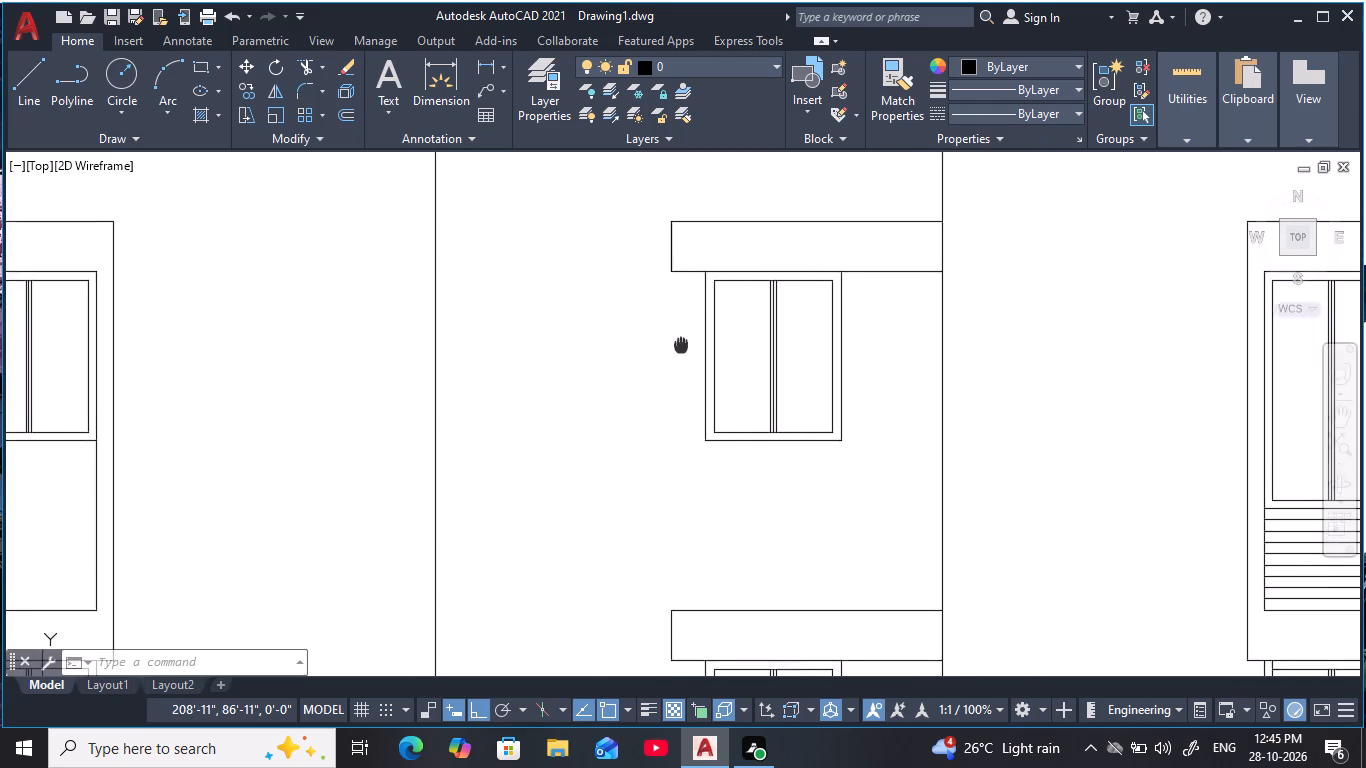
{"action": "middle_click_drag", "start_coordinate": [681, 345], "coordinate": [683, 346]}
{"action": "key", "text": "Escape"}
{"action": "key", "text": "Escape"}
{"action": "key", "text": "l"}
{"action": "key", "text": "space"}
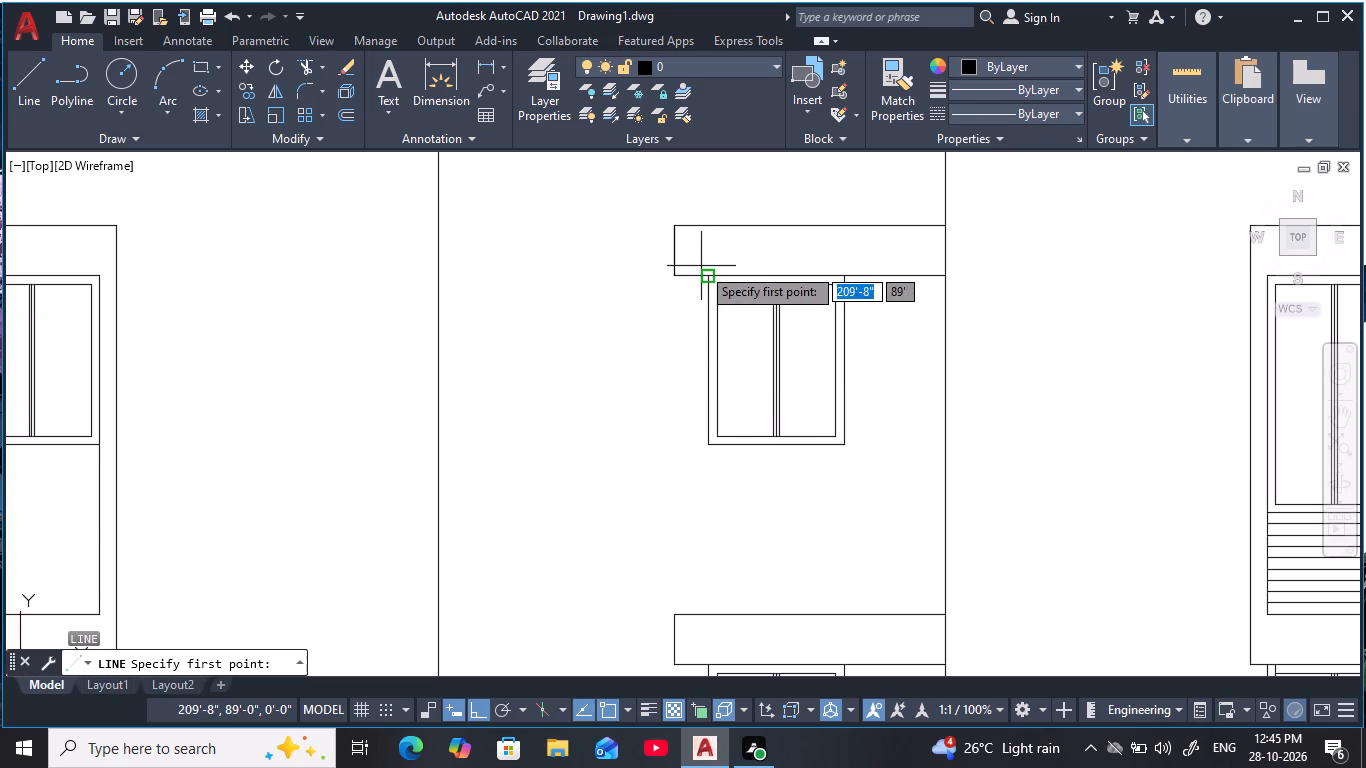
{"action": "left_click", "coordinate": [673, 276]}
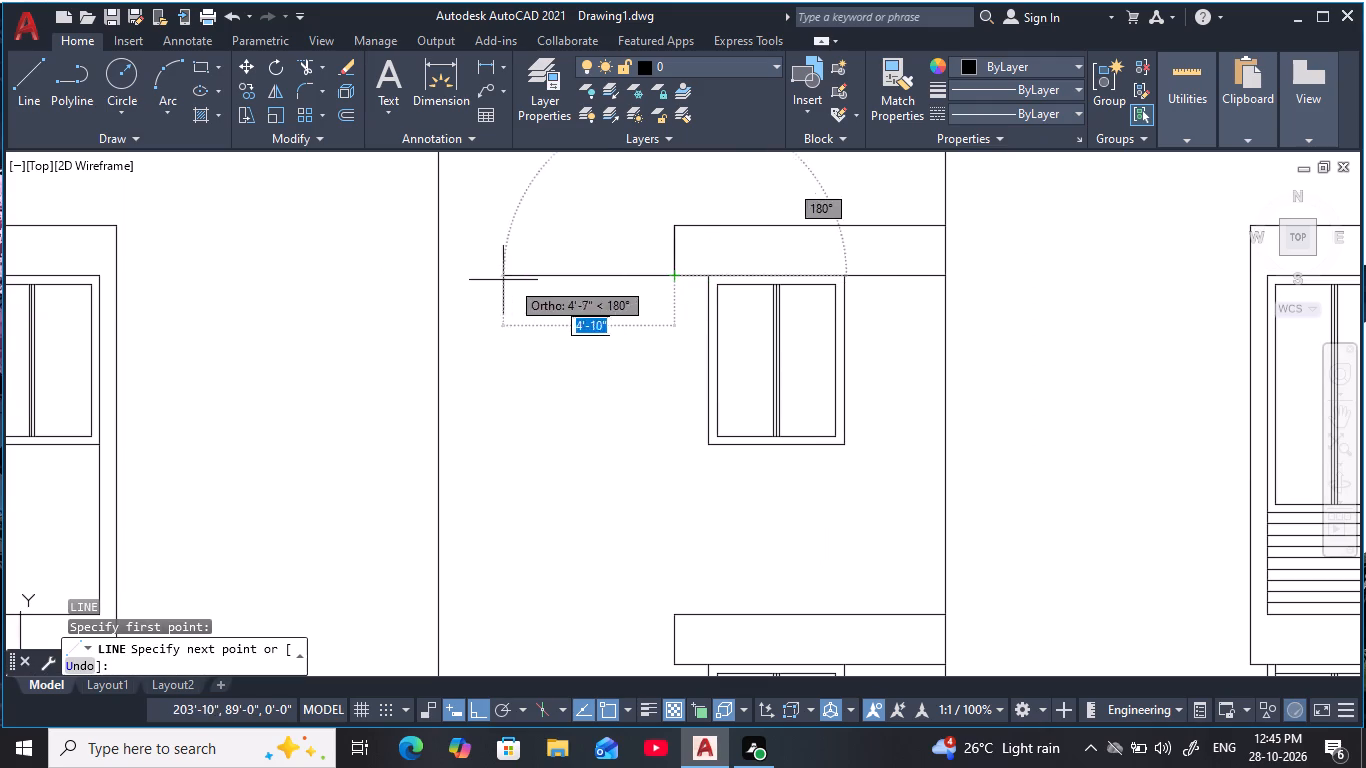
{"action": "left_click", "coordinate": [431, 279]}
{"action": "key", "text": "Escape"}
{"action": "key", "text": "Escape"}
{"action": "key", "text": "Escape"}
{"action": "key", "text": "Escape"}
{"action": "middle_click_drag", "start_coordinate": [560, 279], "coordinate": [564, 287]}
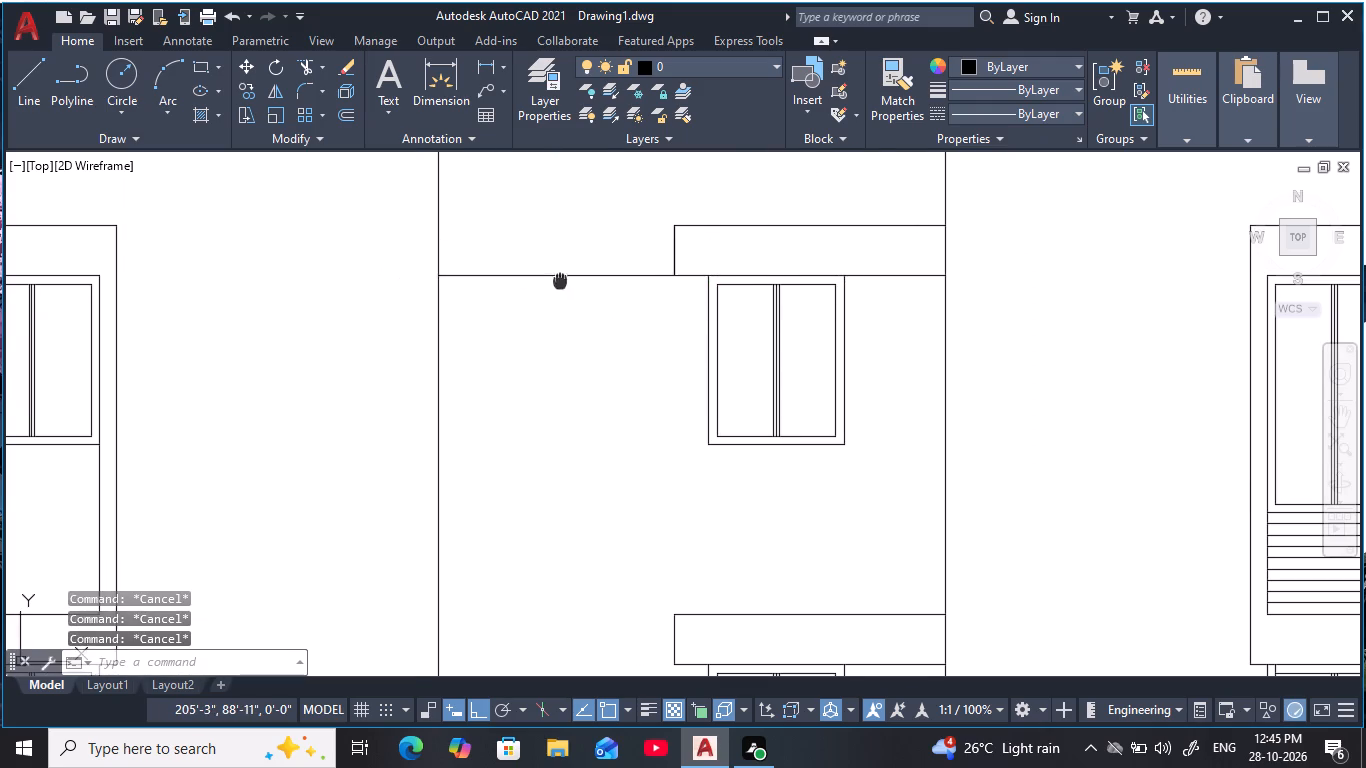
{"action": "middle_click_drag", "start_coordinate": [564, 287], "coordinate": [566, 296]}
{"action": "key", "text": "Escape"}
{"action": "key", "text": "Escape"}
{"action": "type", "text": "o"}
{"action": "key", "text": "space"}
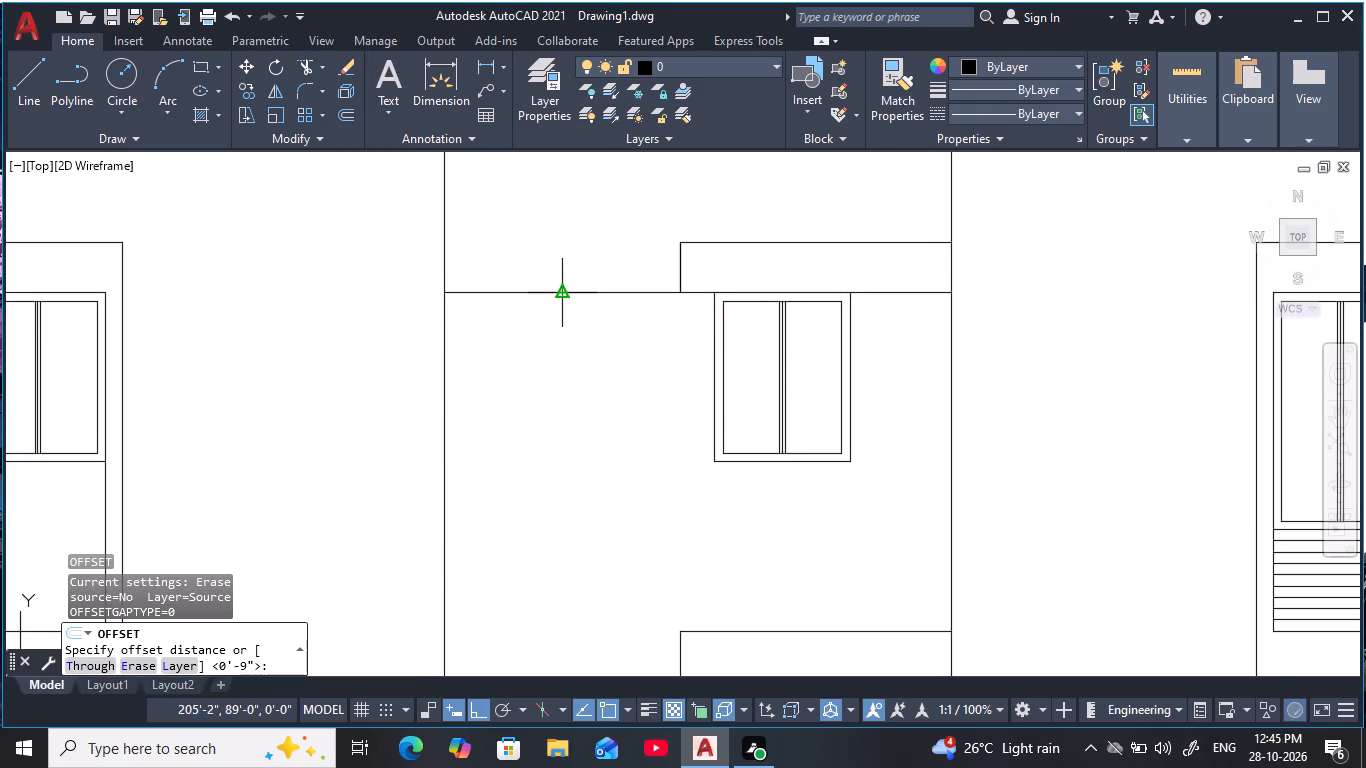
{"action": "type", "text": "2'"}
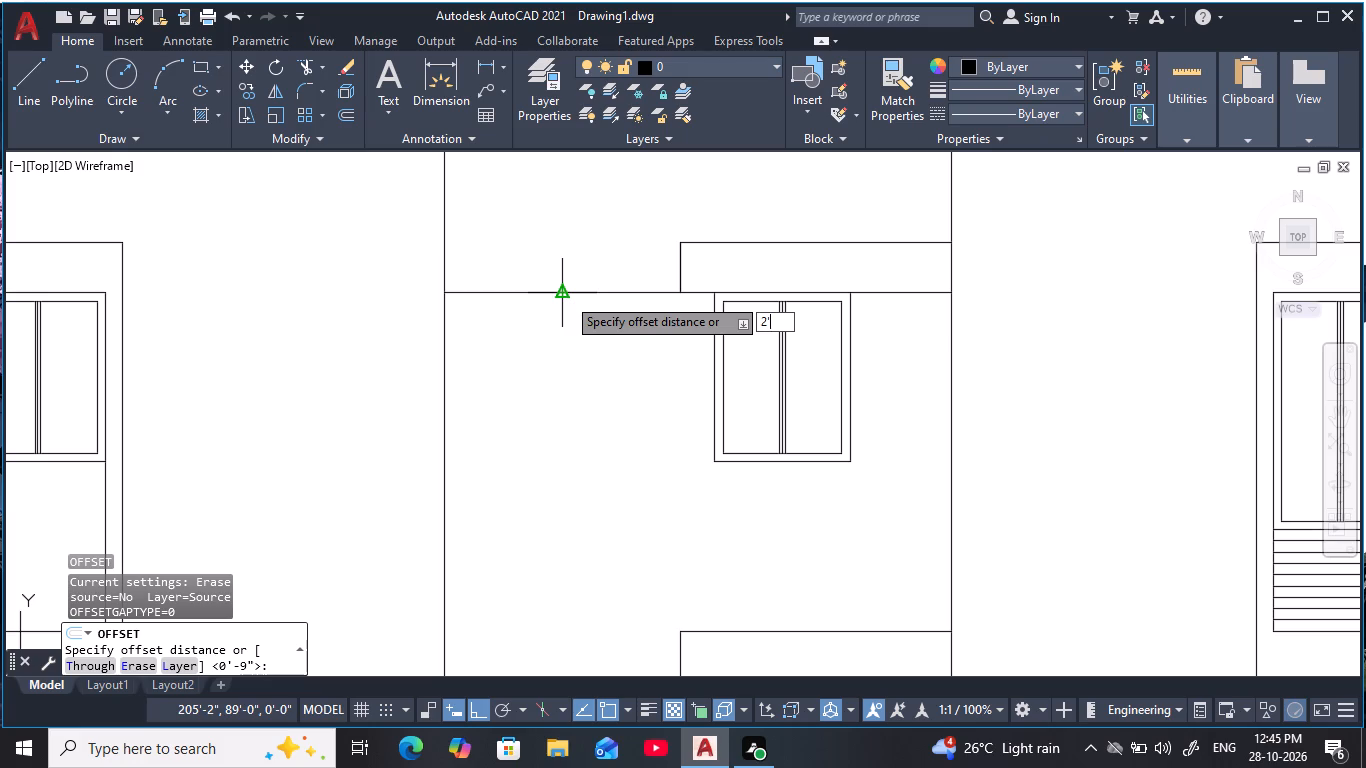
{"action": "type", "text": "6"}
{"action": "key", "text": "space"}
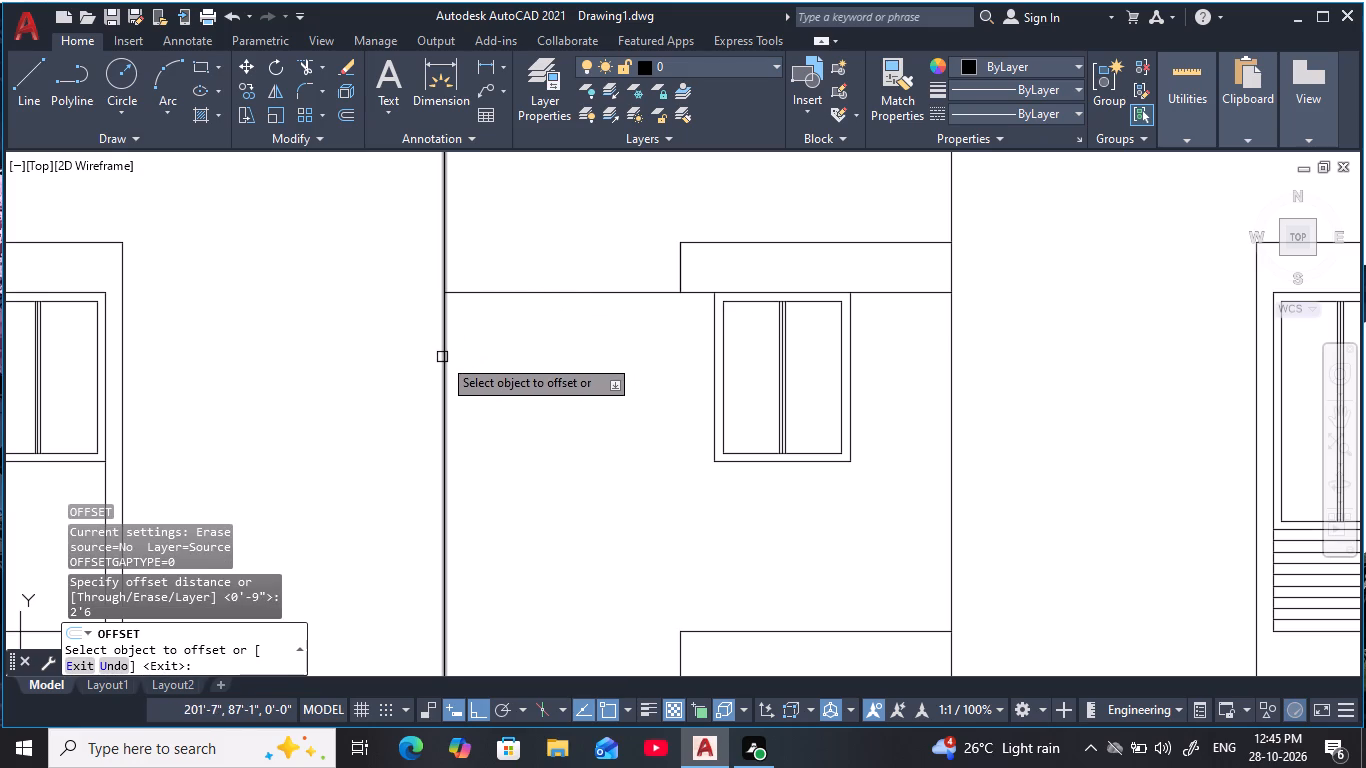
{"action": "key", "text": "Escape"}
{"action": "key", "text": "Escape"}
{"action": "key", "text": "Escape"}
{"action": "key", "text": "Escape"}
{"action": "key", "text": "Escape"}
Offset the middle bay's wall line opposite the window 1' inward, toward the window.
{"action": "type", "text": "o"}
{"action": "key", "text": "space"}
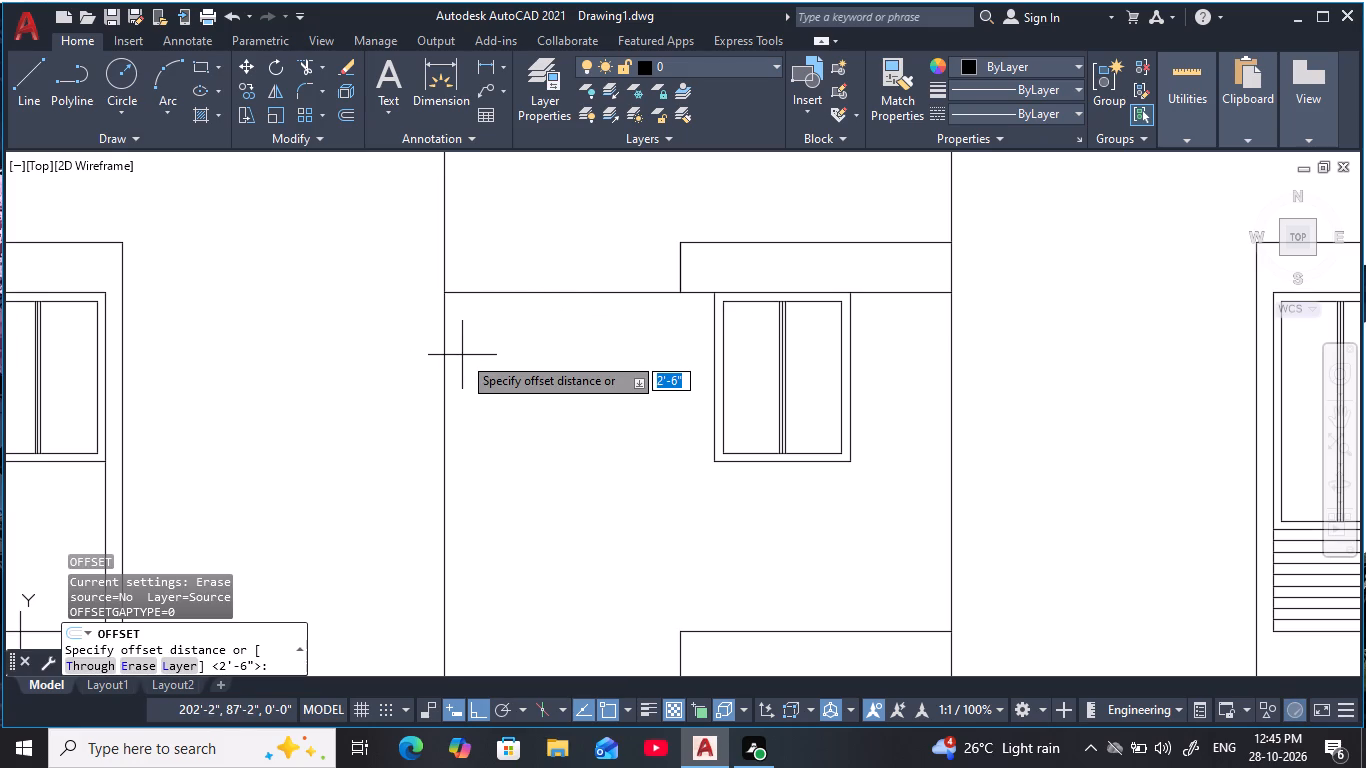
{"action": "type", "text": "1'"}
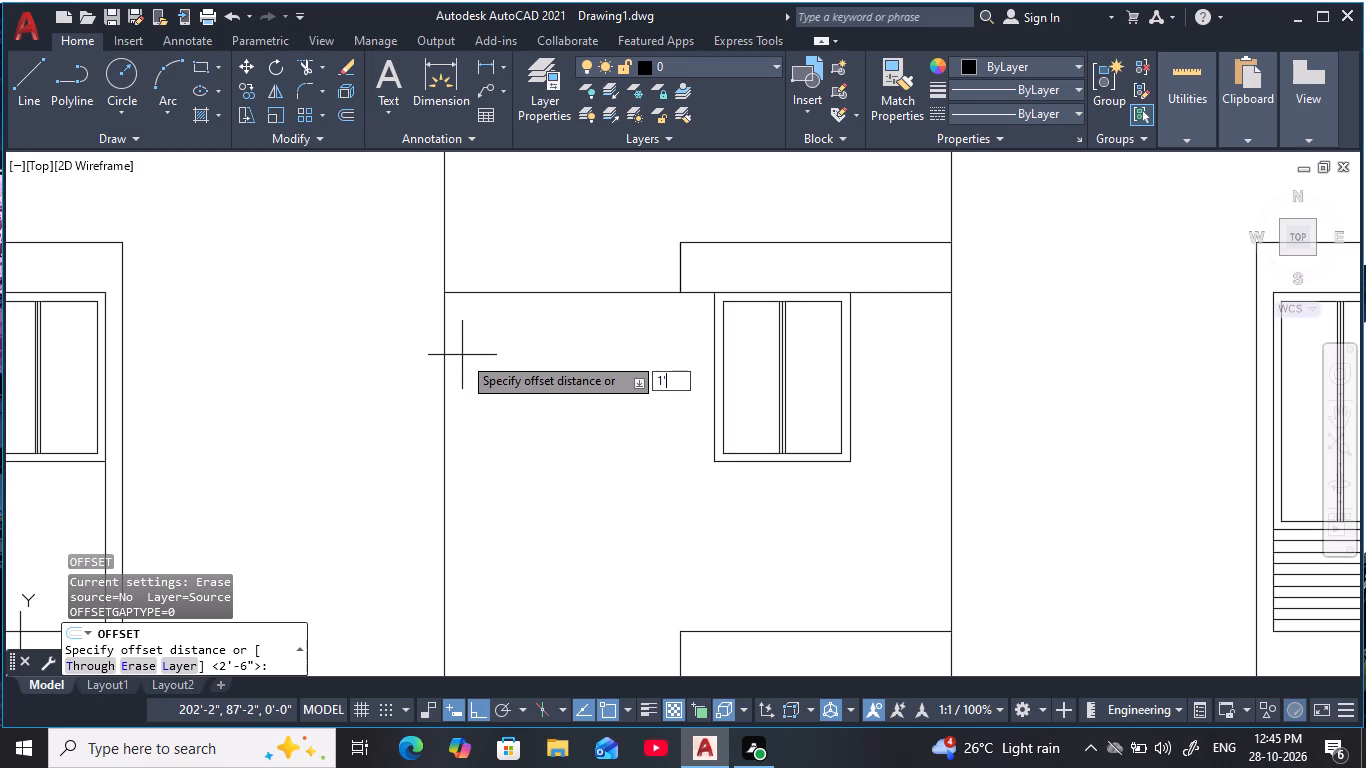
{"action": "key", "text": "space"}
{"action": "left_click", "coordinate": [443, 399]}
{"action": "left_click", "coordinate": [556, 389]}
{"action": "key", "text": "Escape"}
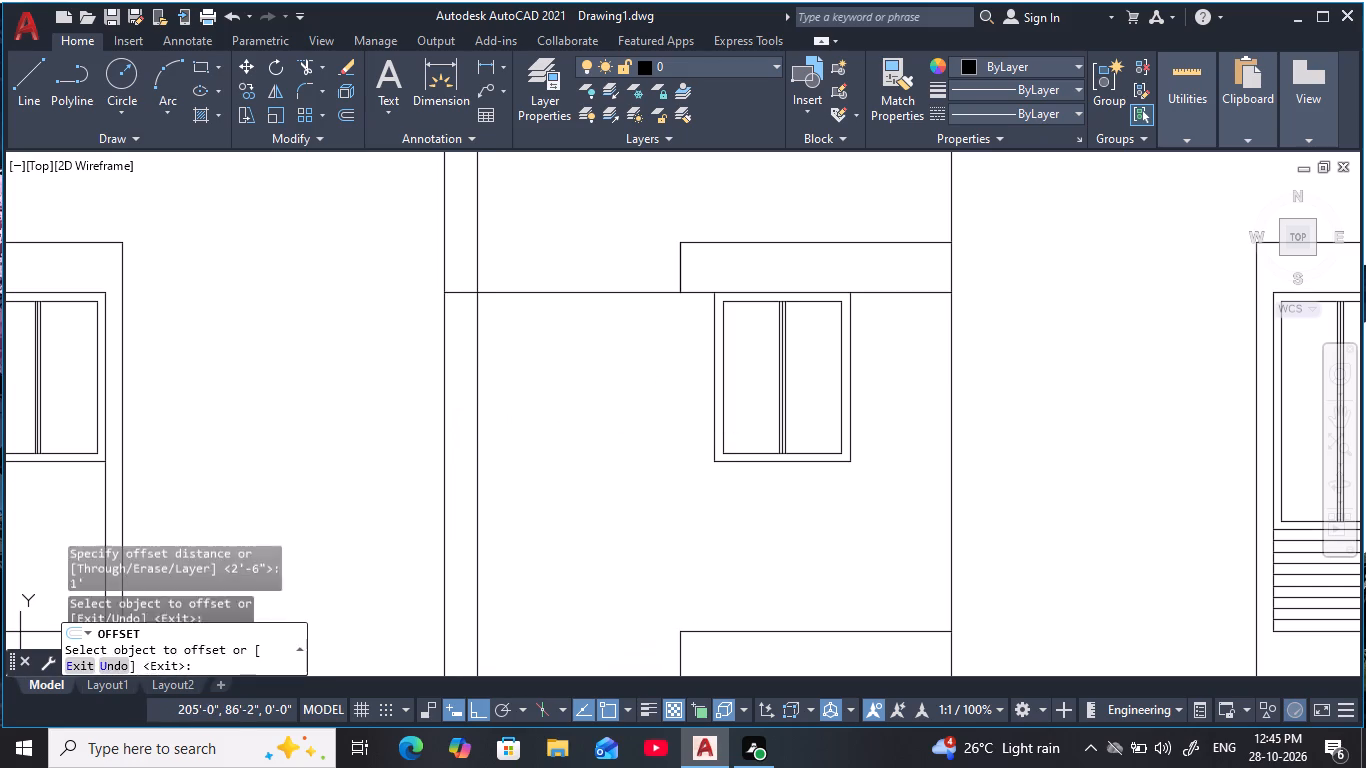
{"action": "key", "text": "Escape"}
{"action": "key", "text": "Escape"}
{"action": "key", "text": "Escape"}
{"action": "key", "text": "Escape"}
Offset the new vertical line 2'6" further toward the middle bay's window.
{"action": "type", "text": "o 2'"}
{"action": "type", "text": "6"}
{"action": "key", "text": "space"}
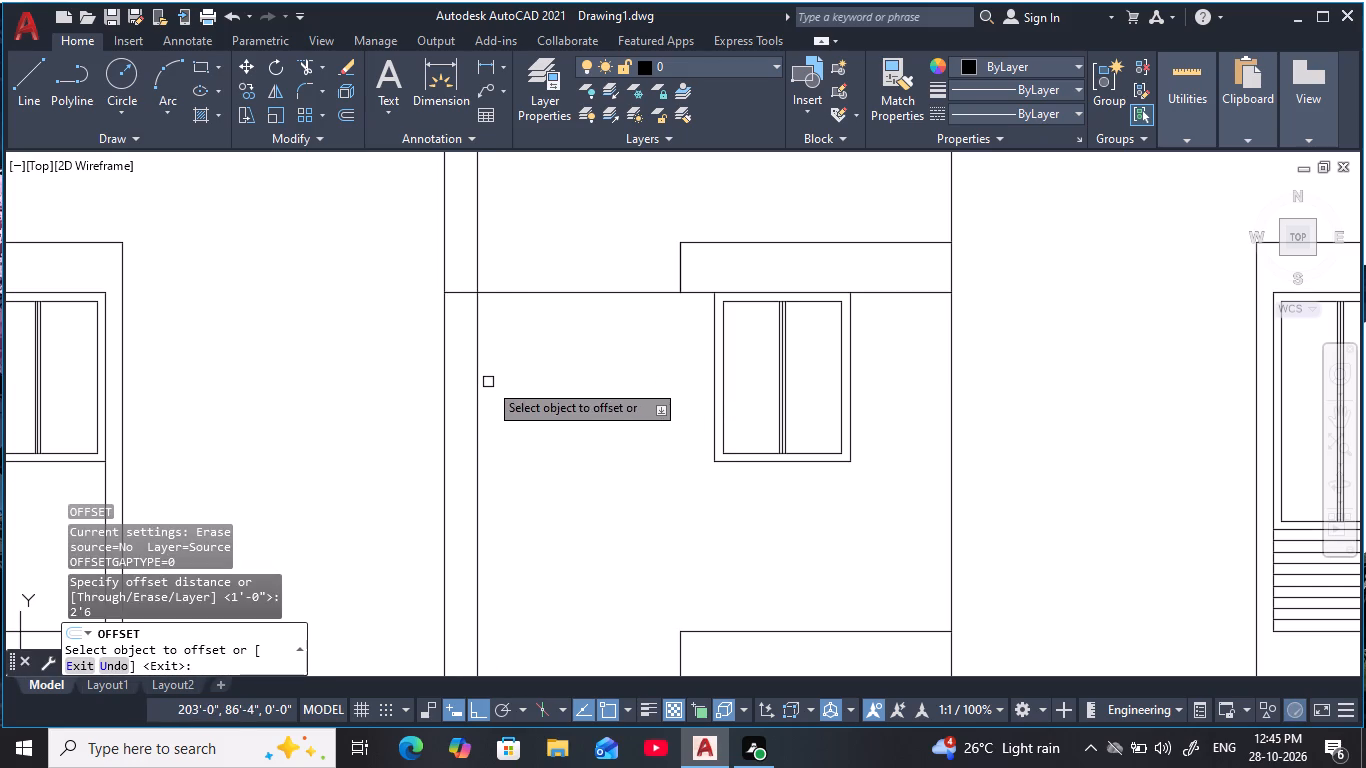
{"action": "left_click", "coordinate": [474, 380]}
{"action": "left_click", "coordinate": [616, 375]}
{"action": "key", "text": "Escape"}
{"action": "key", "text": "Escape"}
{"action": "key", "text": "Escape"}
{"action": "key", "text": "Escape"}
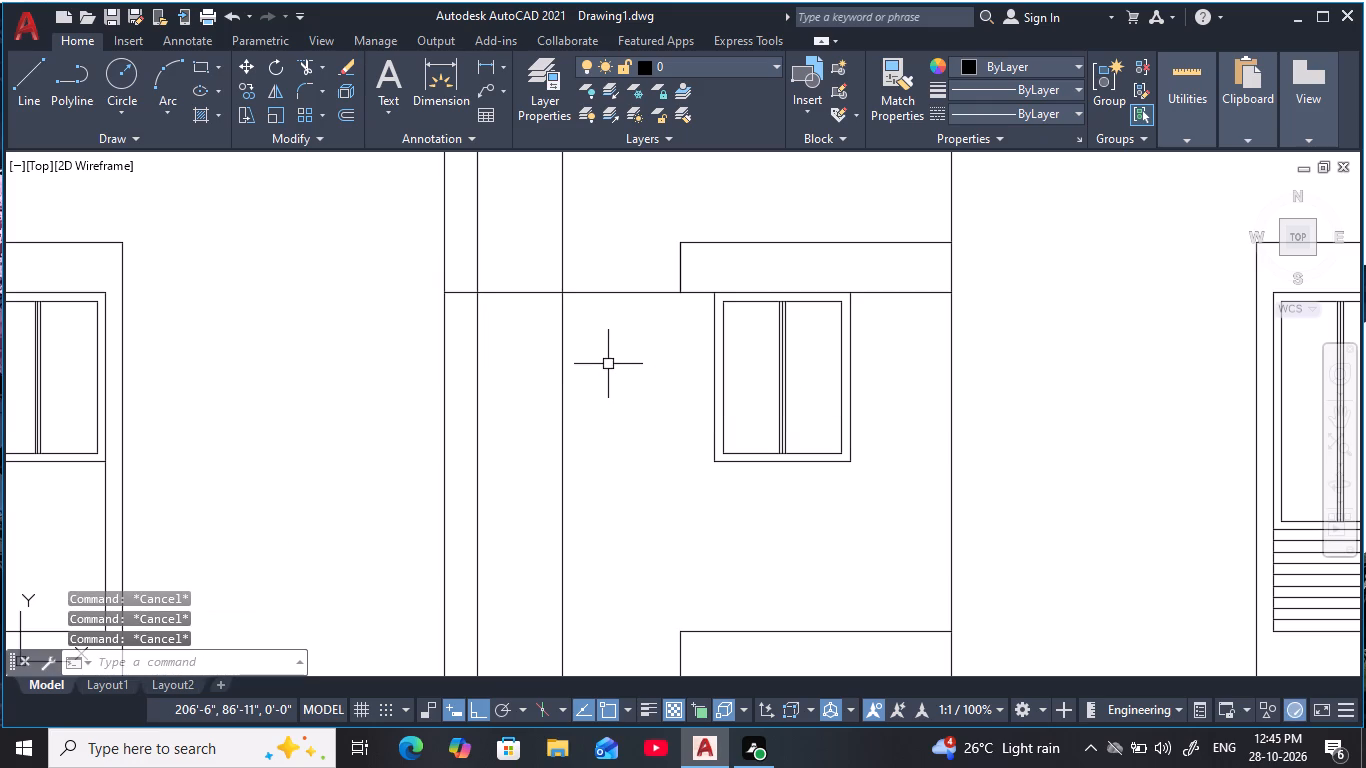
{"action": "key", "text": "Escape"}
Offset the horizontal line at the slab's underside level 2'6" downward.
{"action": "key", "text": "o"}
{"action": "key", "text": "space"}
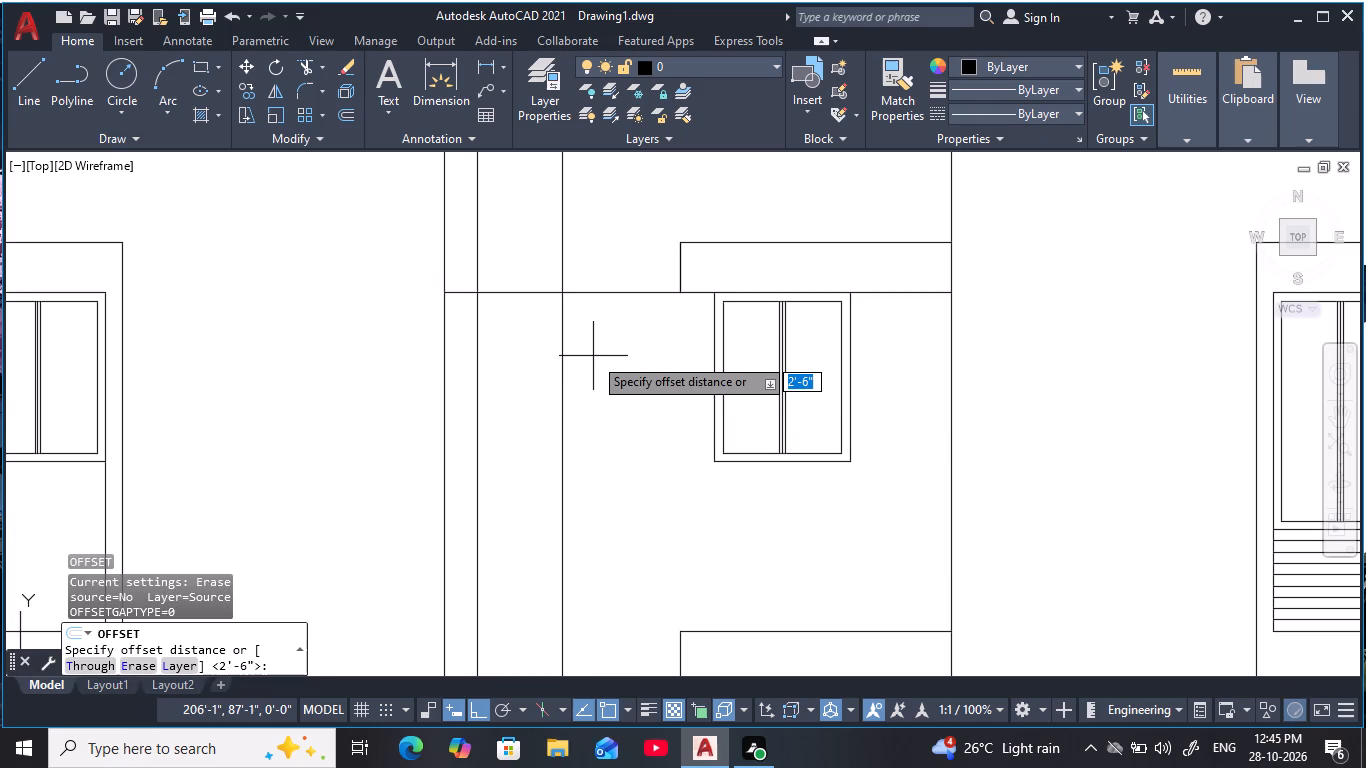
{"action": "type", "text": "2'6"}
{"action": "key", "text": "space"}
{"action": "left_click", "coordinate": [522, 297]}
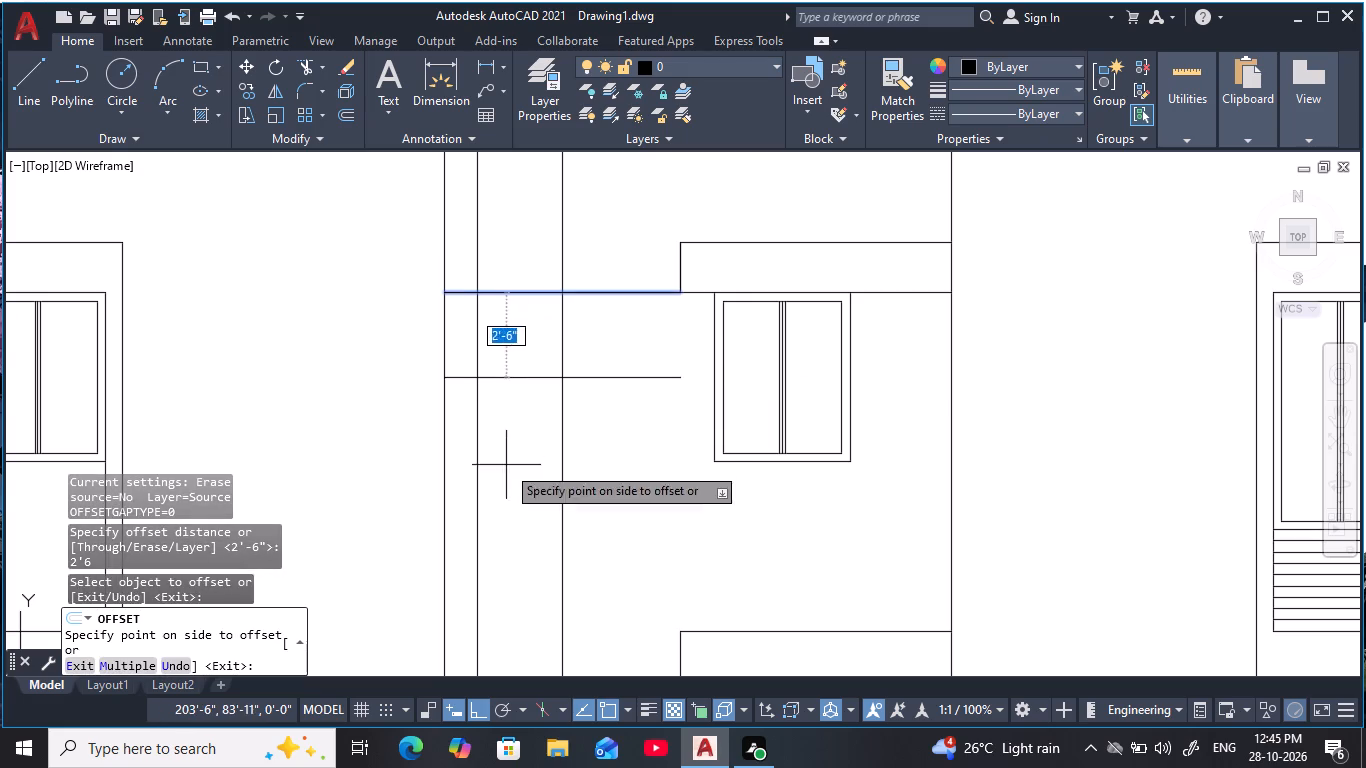
{"action": "left_click", "coordinate": [506, 466]}
{"action": "key", "text": "Escape"}
{"action": "key", "text": "Escape"}
{"action": "key", "text": "Escape"}
{"action": "key", "text": "Escape"}
Trim the crossing lines beside the middle bay's top window to leave a 2'6" square opening.
{"action": "type", "text": "tr"}
{"action": "key", "text": "space"}
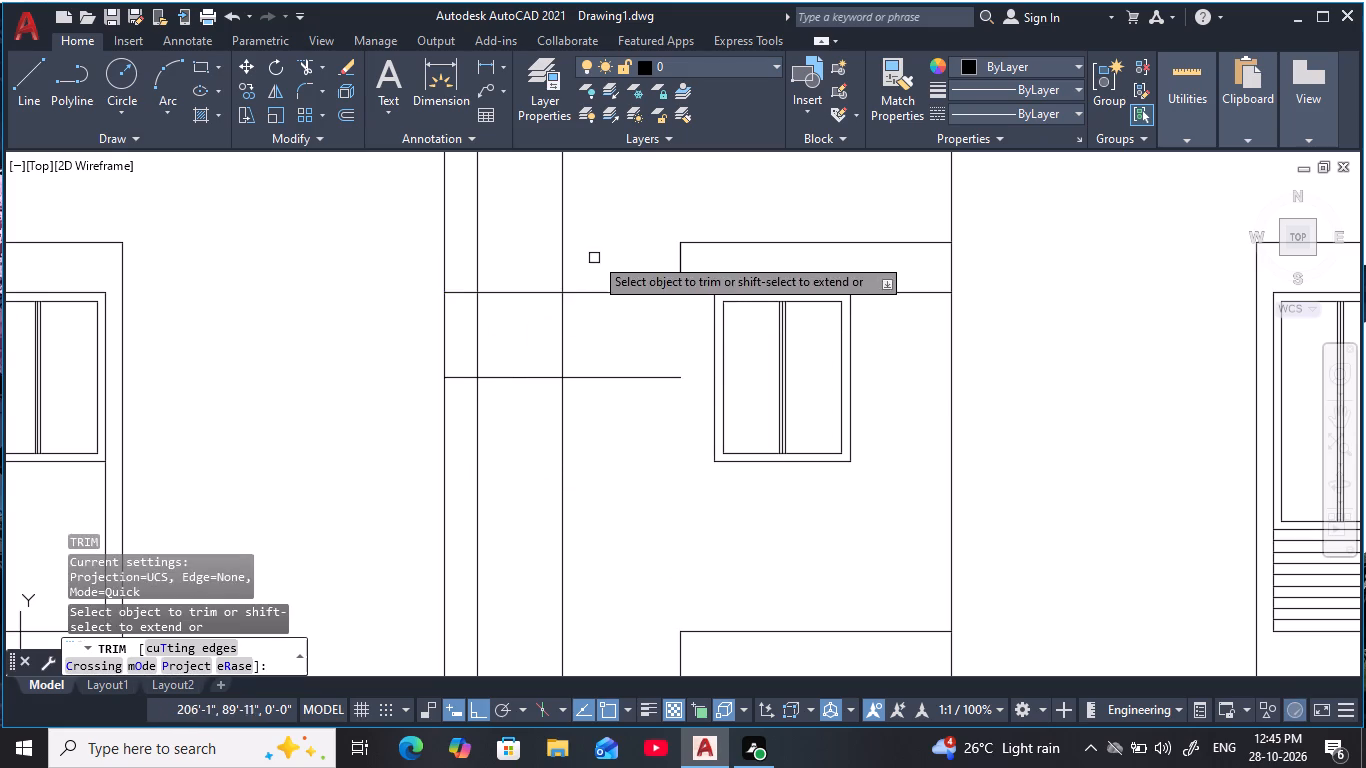
{"action": "left_click_drag", "start_coordinate": [591, 249], "coordinate": [466, 280]}
{"action": "left_click_drag", "start_coordinate": [466, 280], "coordinate": [456, 385]}
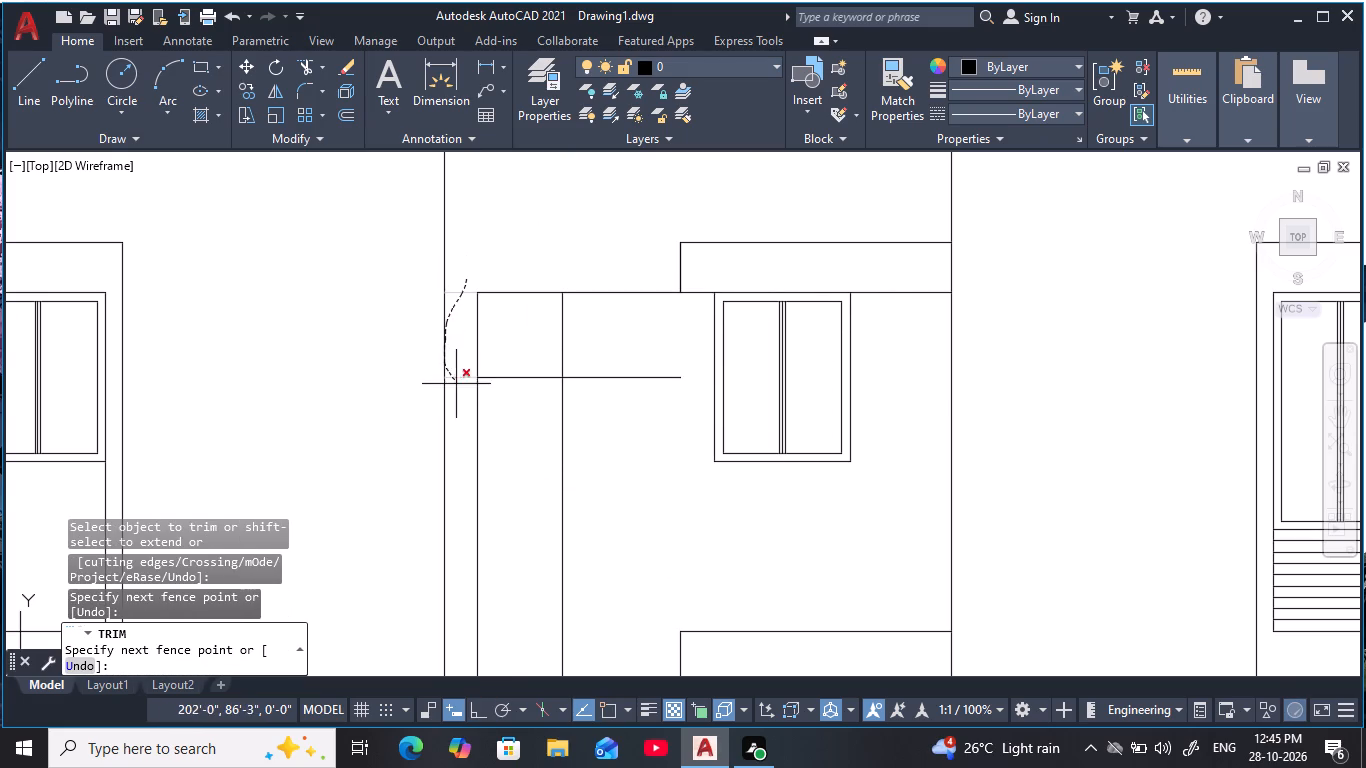
{"action": "left_click_drag", "start_coordinate": [456, 385], "coordinate": [457, 395]}
{"action": "left_click_drag", "start_coordinate": [604, 411], "coordinate": [614, 272]}
{"action": "left_click_drag", "start_coordinate": [612, 441], "coordinate": [455, 479]}
{"action": "key", "text": "Escape"}
{"action": "key", "text": "Escape"}
{"action": "middle_click_drag", "start_coordinate": [502, 449], "coordinate": [515, 476]}
{"action": "key", "text": "Escape"}
{"action": "key", "text": "Escape"}
Offset all four sides of the square opening 3" inward to form its frame.
{"action": "scroll", "coordinate": [520, 471], "scroll_direction": "up", "scroll_amount": 1}
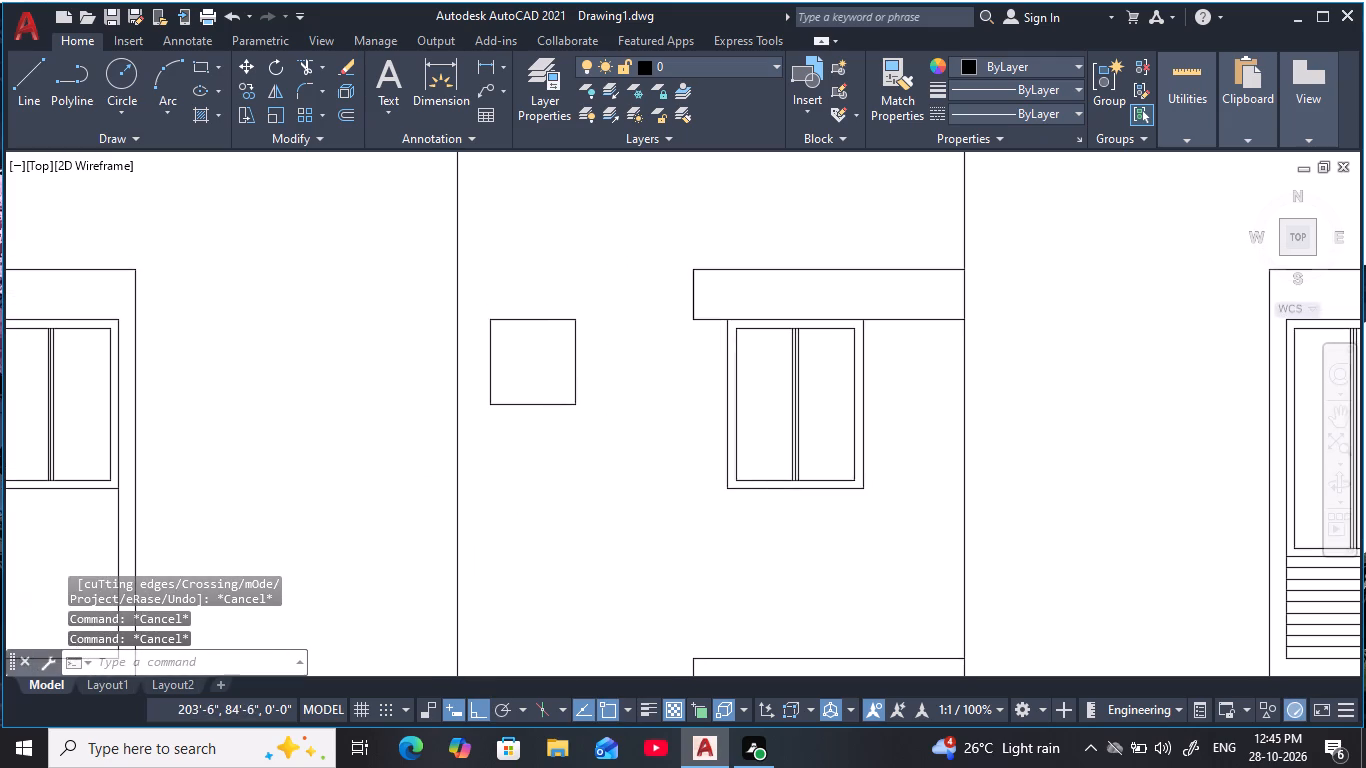
{"action": "key", "text": "o"}
{"action": "key", "text": "space"}
{"action": "type", "text": "3"}
{"action": "key", "text": "space"}
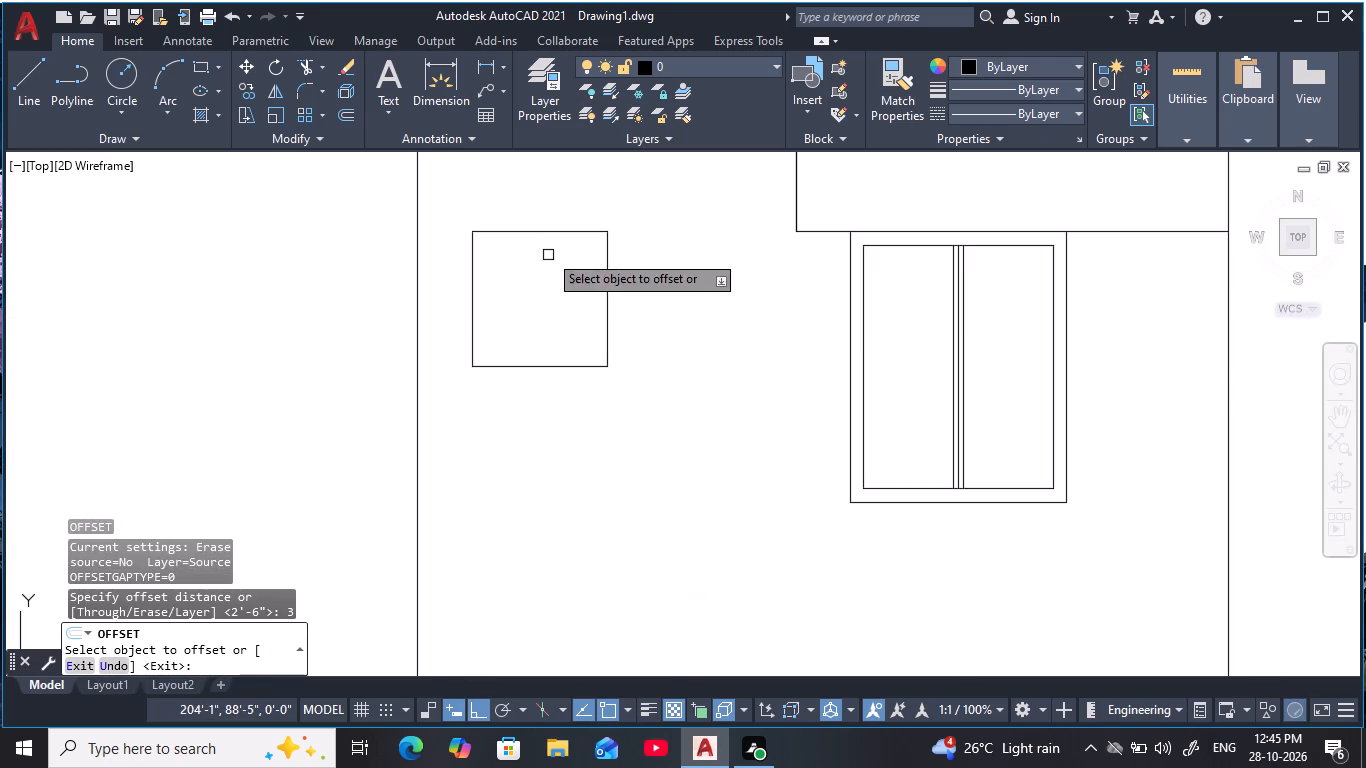
{"action": "left_click", "coordinate": [550, 232]}
{"action": "left_click", "coordinate": [551, 287]}
{"action": "left_click", "coordinate": [464, 311]}
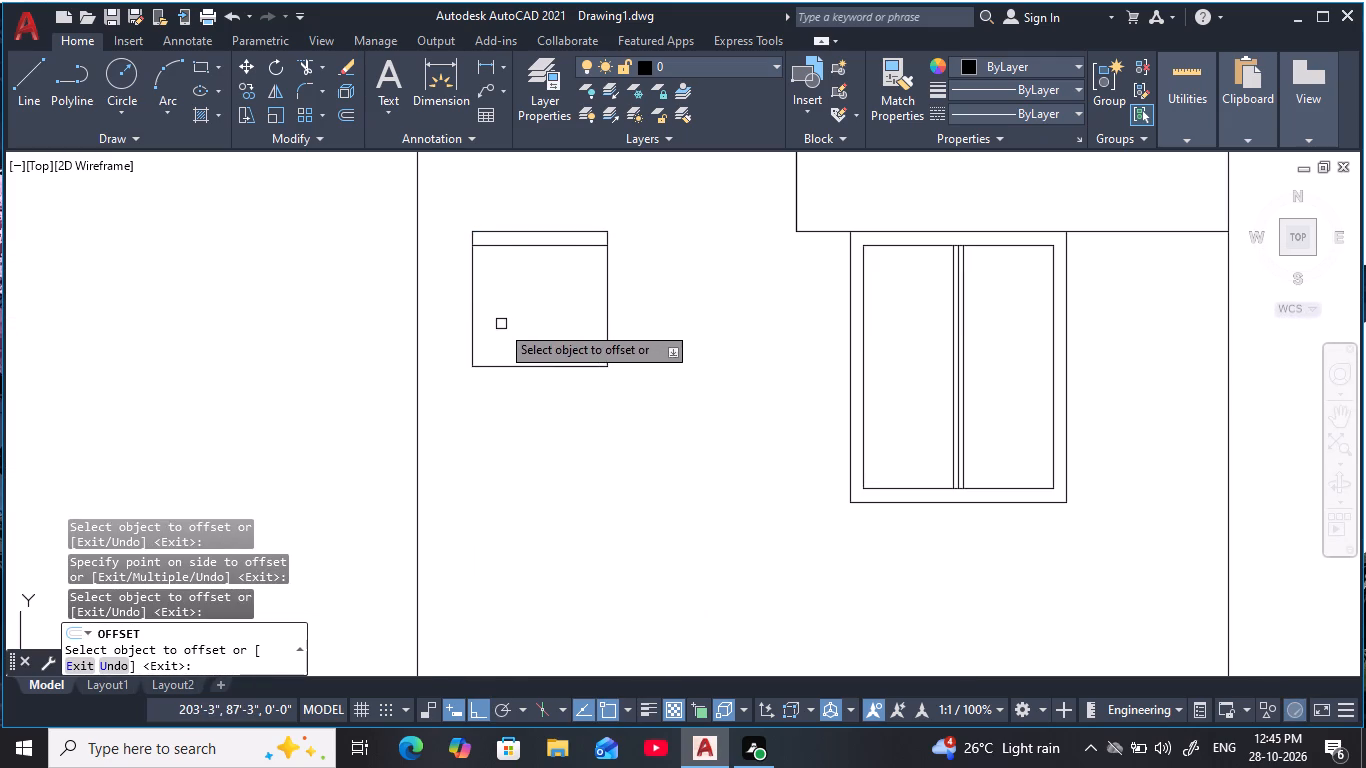
{"action": "left_click", "coordinate": [471, 324]}
{"action": "left_click", "coordinate": [539, 330]}
{"action": "left_click", "coordinate": [604, 317]}
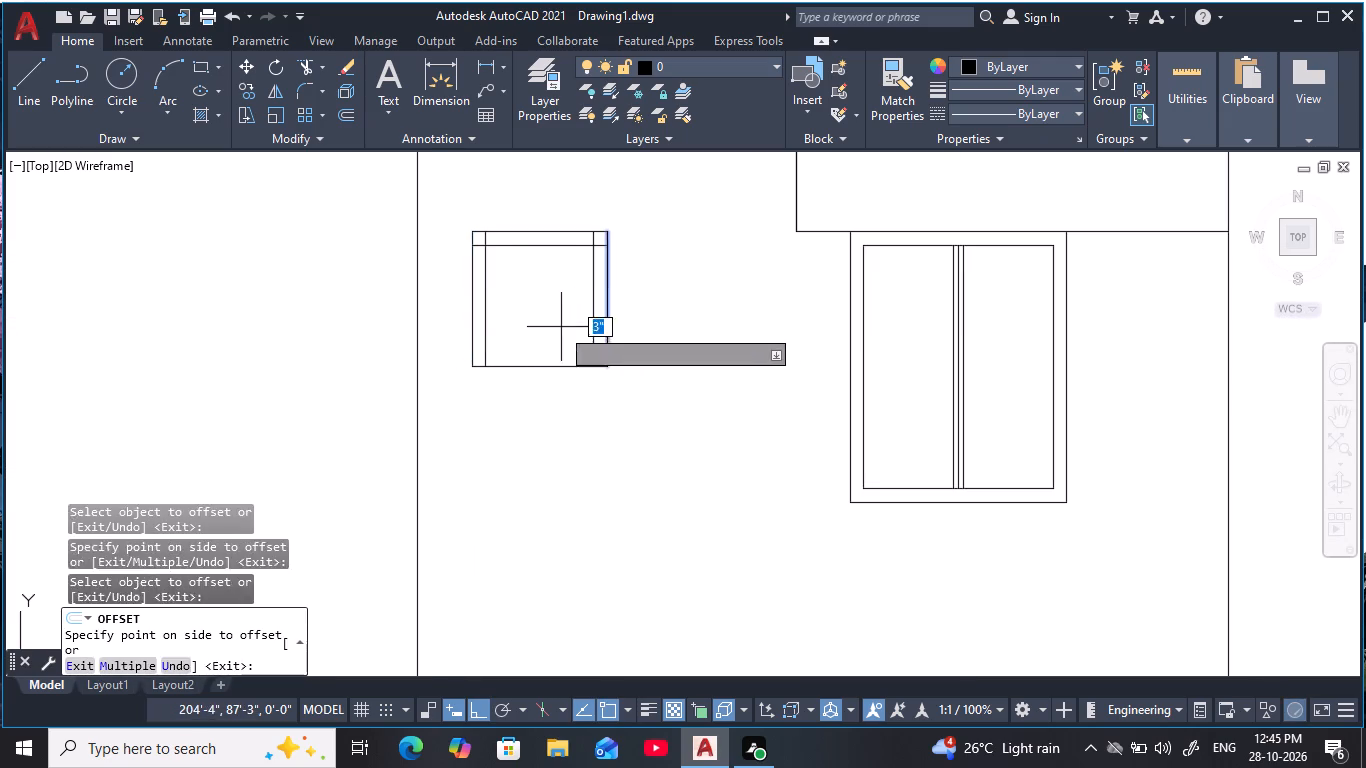
{"action": "left_click_drag", "start_coordinate": [558, 328], "coordinate": [548, 358]}
{"action": "left_click", "coordinate": [548, 363]}
{"action": "left_click", "coordinate": [546, 327]}
{"action": "key", "text": "Escape"}
{"action": "middle_click_drag", "start_coordinate": [550, 319], "coordinate": [556, 344]}
{"action": "key", "text": "Escape"}
{"action": "key", "text": "Escape"}
{"action": "key", "text": "Escape"}
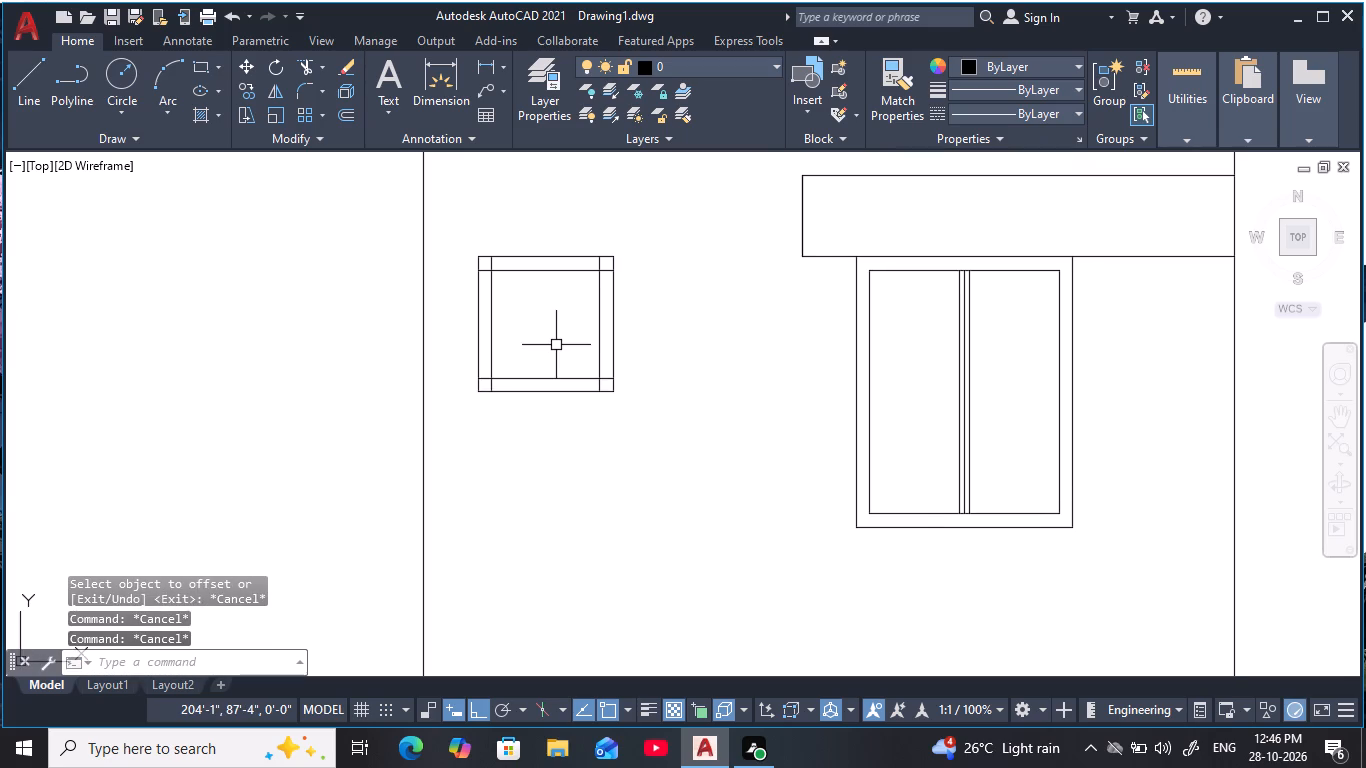
Trim the overlapping line ends at all four corners of the small square window's frame.
{"action": "type", "text": "tr"}
{"action": "key", "text": "space"}
{"action": "scroll", "coordinate": [497, 281], "scroll_direction": "up", "scroll_amount": 3}
{"action": "left_click_drag", "start_coordinate": [499, 228], "coordinate": [454, 248]}
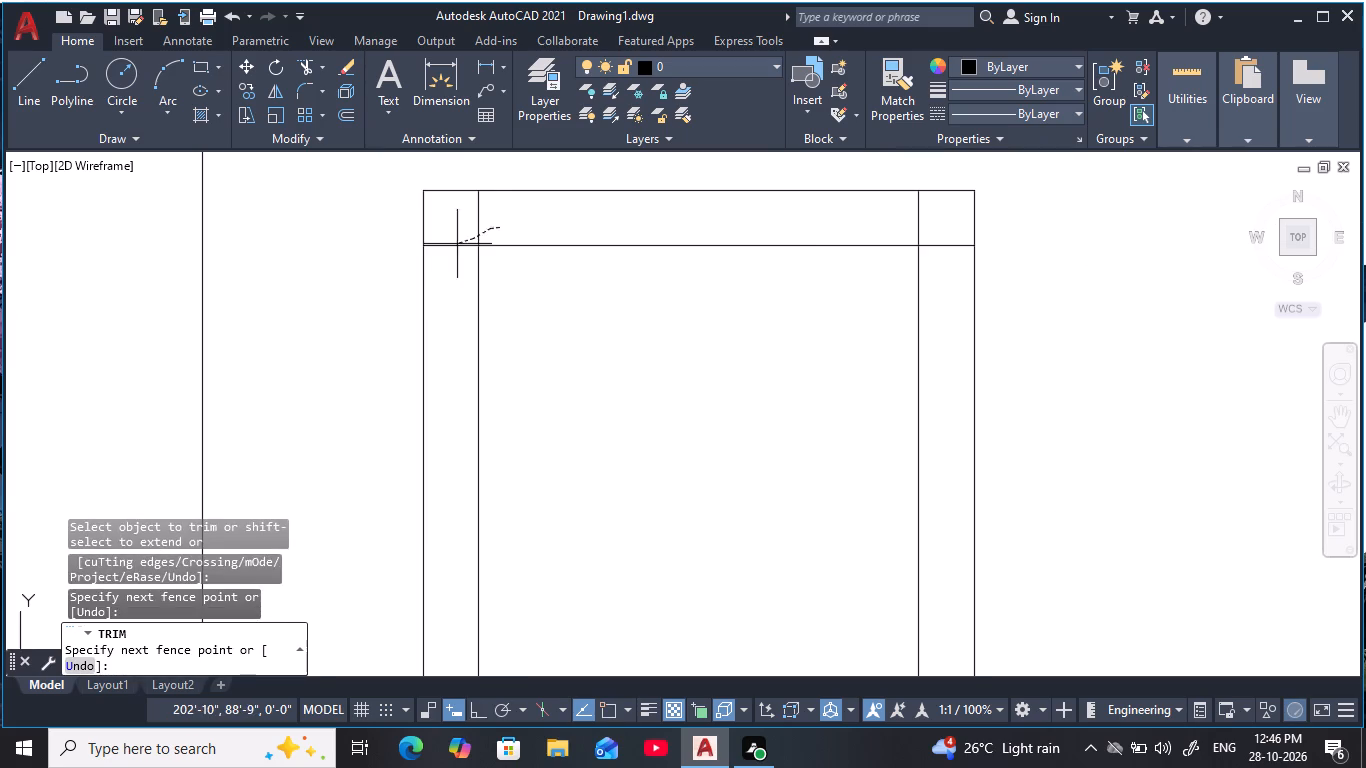
{"action": "left_click_drag", "start_coordinate": [454, 248], "coordinate": [442, 268]}
{"action": "left_click_drag", "start_coordinate": [931, 235], "coordinate": [939, 267]}
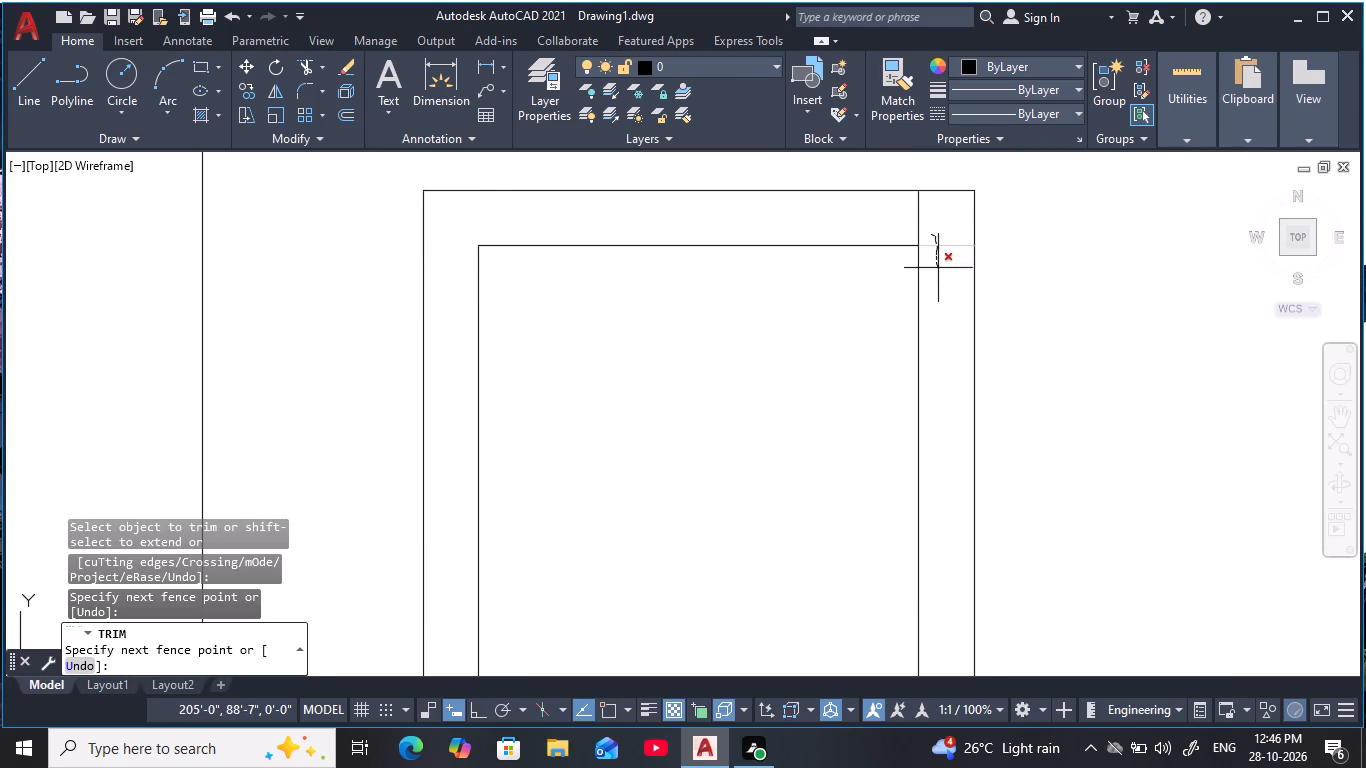
{"action": "left_click_drag", "start_coordinate": [939, 267], "coordinate": [909, 225]}
{"action": "scroll", "coordinate": [767, 466], "scroll_direction": "down", "scroll_amount": 2}
{"action": "middle_click_drag", "start_coordinate": [767, 468], "coordinate": [763, 385]}
{"action": "scroll", "coordinate": [642, 499], "scroll_direction": "up", "scroll_amount": 3}
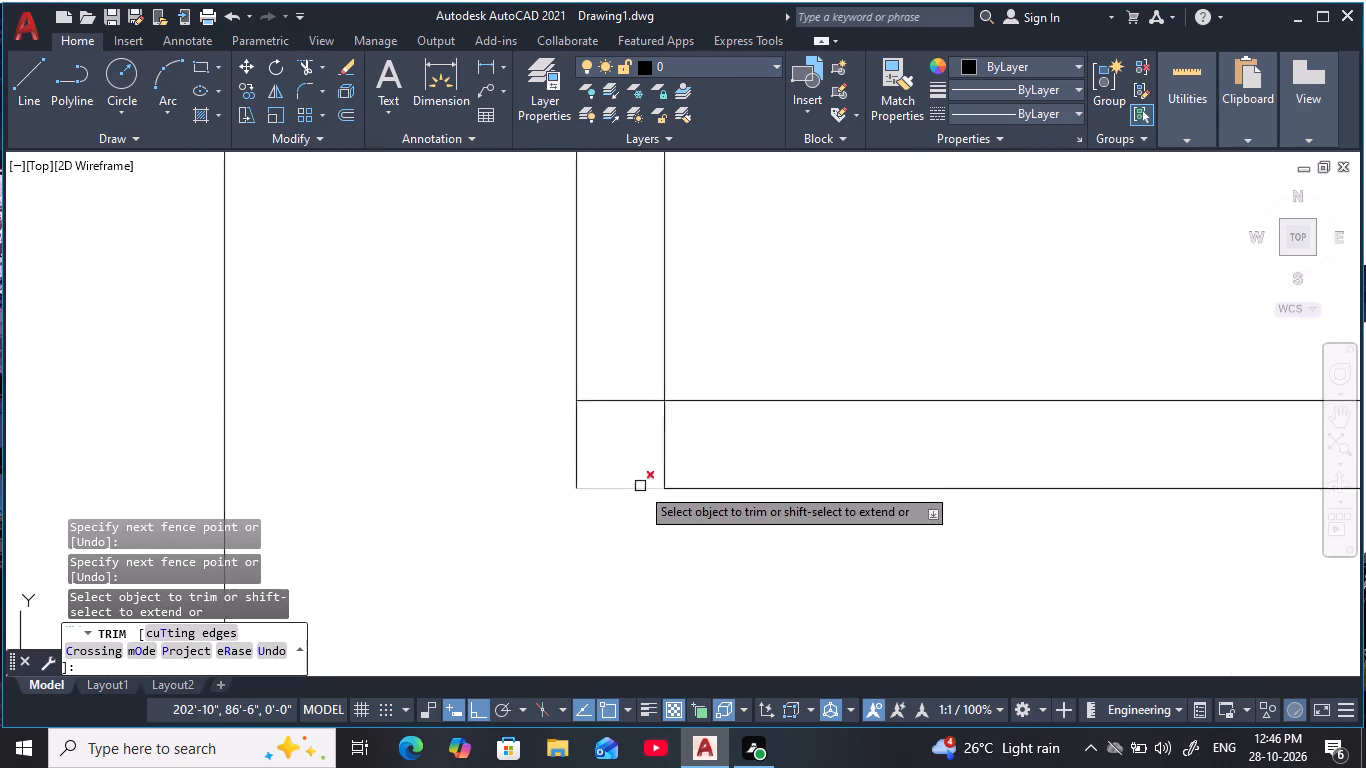
{"action": "scroll", "coordinate": [640, 484], "scroll_direction": "up", "scroll_amount": 1}
{"action": "left_click_drag", "start_coordinate": [627, 331], "coordinate": [703, 417]}
{"action": "scroll", "coordinate": [772, 428], "scroll_direction": "down", "scroll_amount": 3}
{"action": "middle_click_drag", "start_coordinate": [773, 433], "coordinate": [563, 454]}
{"action": "scroll", "coordinate": [849, 497], "scroll_direction": "up", "scroll_amount": 2}
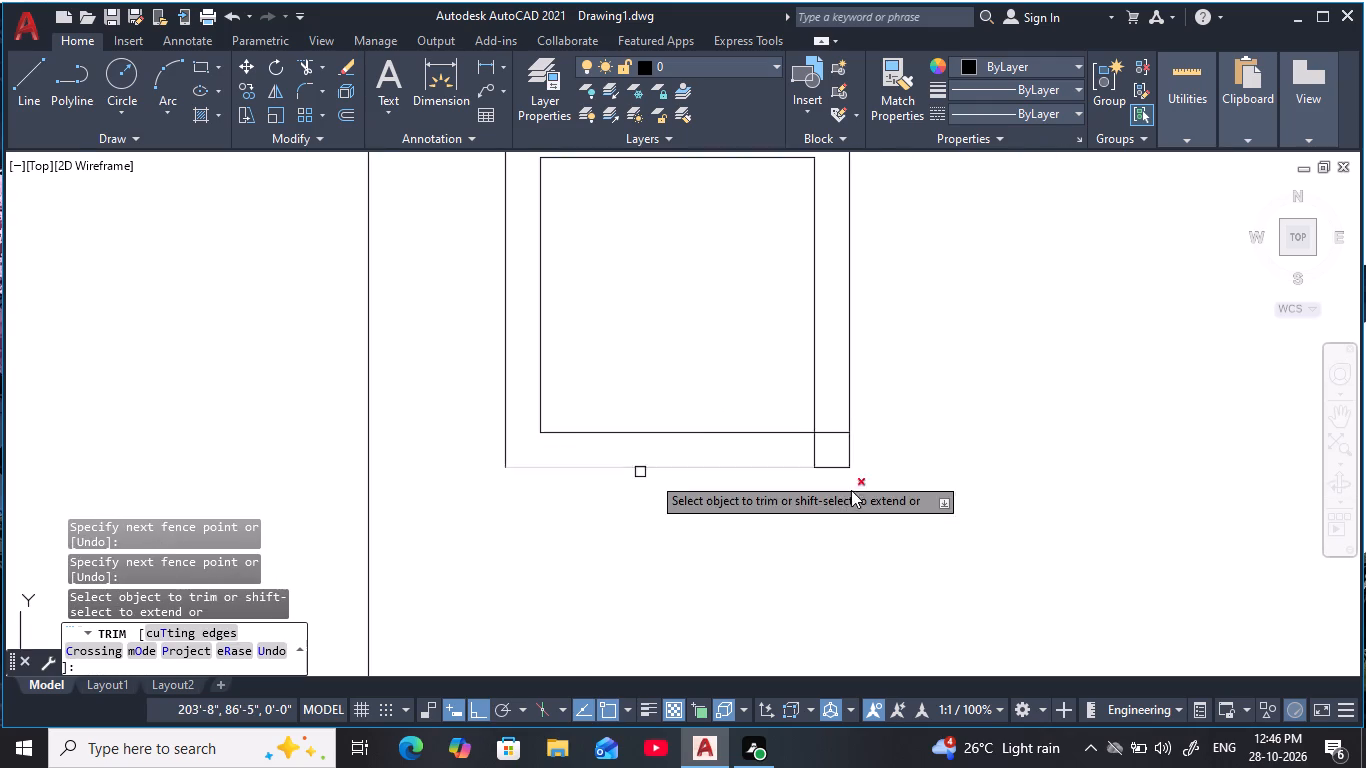
{"action": "scroll", "coordinate": [851, 490], "scroll_direction": "up", "scroll_amount": 1}
{"action": "left_click_drag", "start_coordinate": [823, 331], "coordinate": [717, 407]}
{"action": "scroll", "coordinate": [715, 408], "scroll_direction": "down", "scroll_amount": 4}
{"action": "middle_click_drag", "start_coordinate": [724, 421], "coordinate": [738, 471]}
{"action": "key", "text": "Escape"}
{"action": "key", "text": "Escape"}
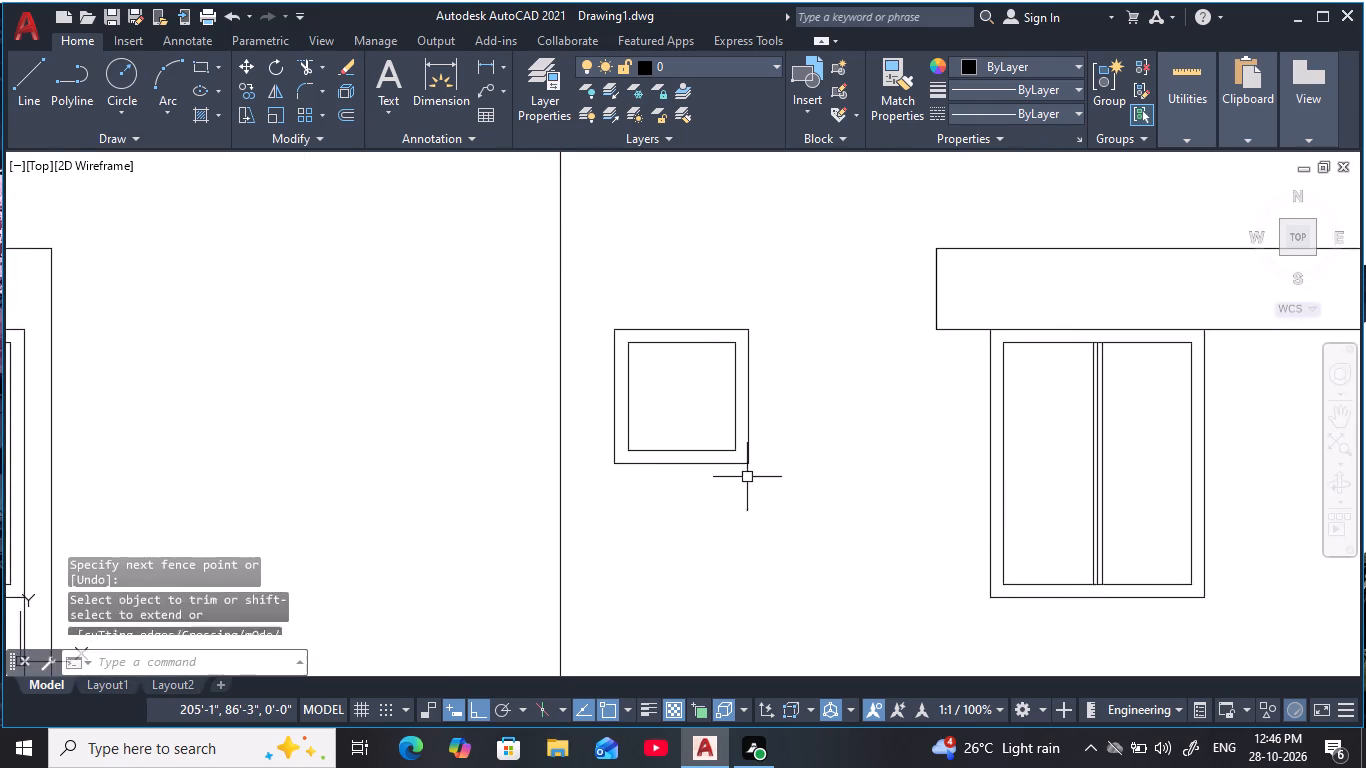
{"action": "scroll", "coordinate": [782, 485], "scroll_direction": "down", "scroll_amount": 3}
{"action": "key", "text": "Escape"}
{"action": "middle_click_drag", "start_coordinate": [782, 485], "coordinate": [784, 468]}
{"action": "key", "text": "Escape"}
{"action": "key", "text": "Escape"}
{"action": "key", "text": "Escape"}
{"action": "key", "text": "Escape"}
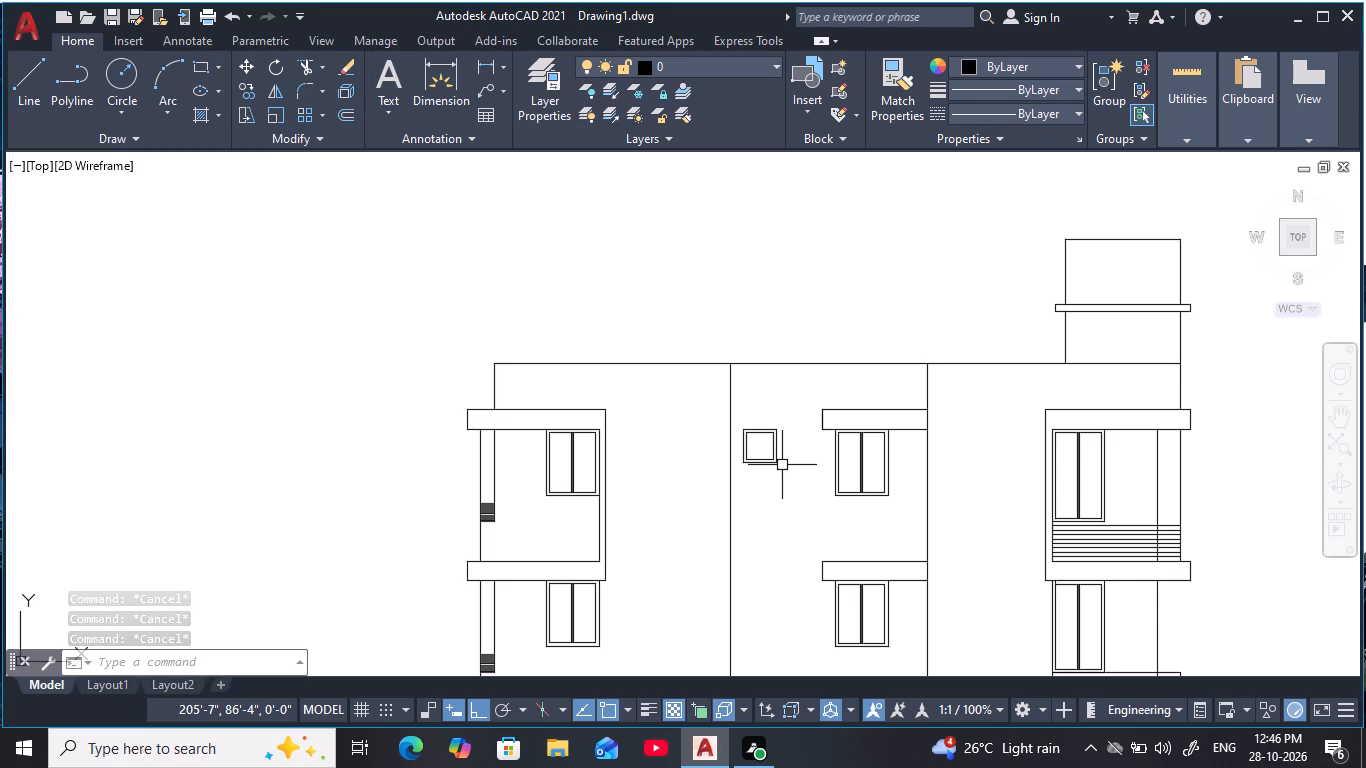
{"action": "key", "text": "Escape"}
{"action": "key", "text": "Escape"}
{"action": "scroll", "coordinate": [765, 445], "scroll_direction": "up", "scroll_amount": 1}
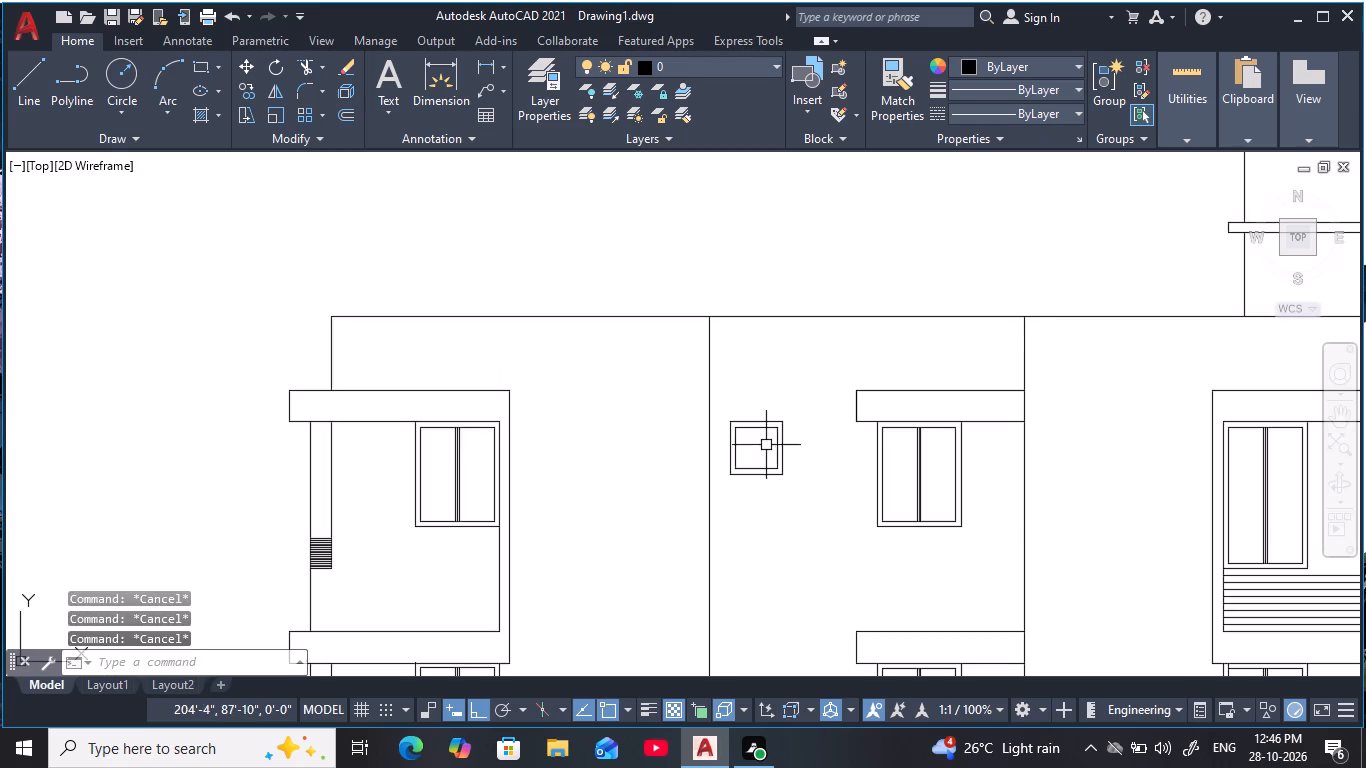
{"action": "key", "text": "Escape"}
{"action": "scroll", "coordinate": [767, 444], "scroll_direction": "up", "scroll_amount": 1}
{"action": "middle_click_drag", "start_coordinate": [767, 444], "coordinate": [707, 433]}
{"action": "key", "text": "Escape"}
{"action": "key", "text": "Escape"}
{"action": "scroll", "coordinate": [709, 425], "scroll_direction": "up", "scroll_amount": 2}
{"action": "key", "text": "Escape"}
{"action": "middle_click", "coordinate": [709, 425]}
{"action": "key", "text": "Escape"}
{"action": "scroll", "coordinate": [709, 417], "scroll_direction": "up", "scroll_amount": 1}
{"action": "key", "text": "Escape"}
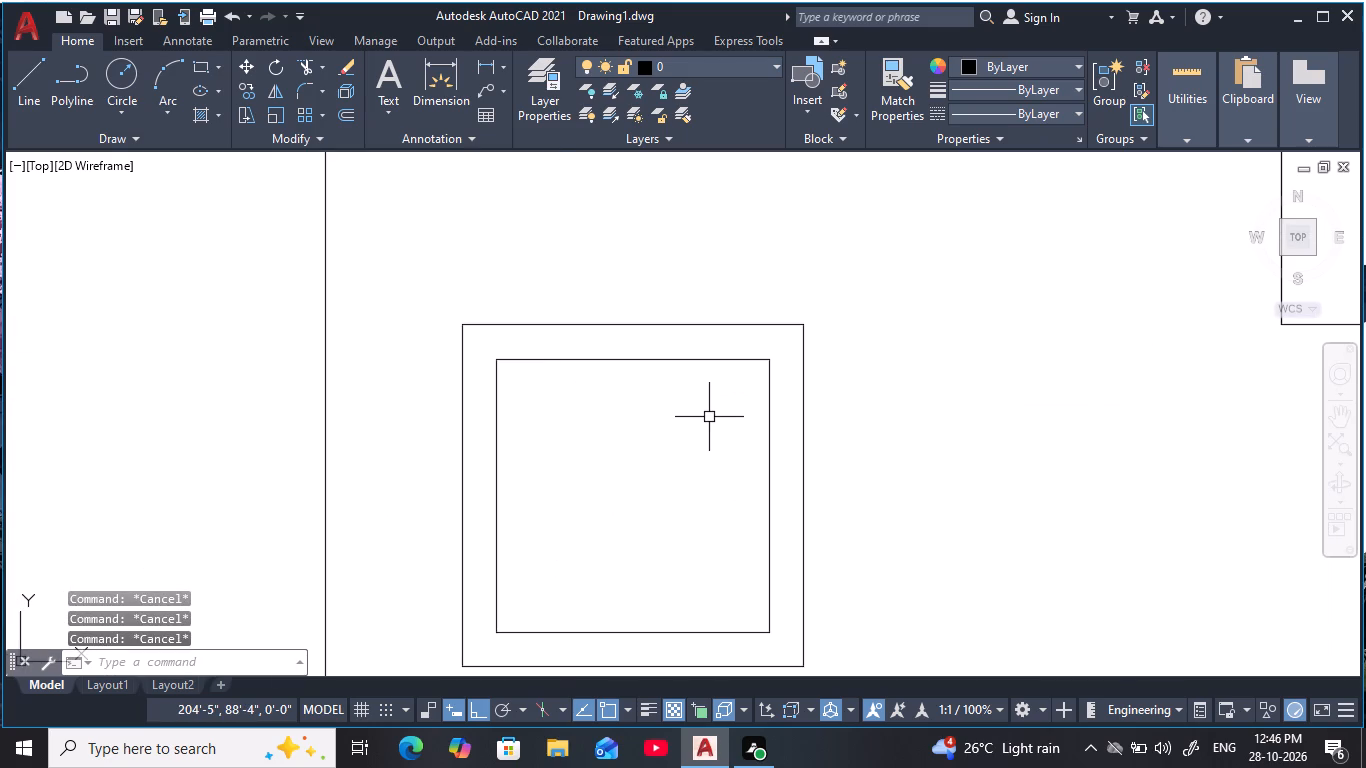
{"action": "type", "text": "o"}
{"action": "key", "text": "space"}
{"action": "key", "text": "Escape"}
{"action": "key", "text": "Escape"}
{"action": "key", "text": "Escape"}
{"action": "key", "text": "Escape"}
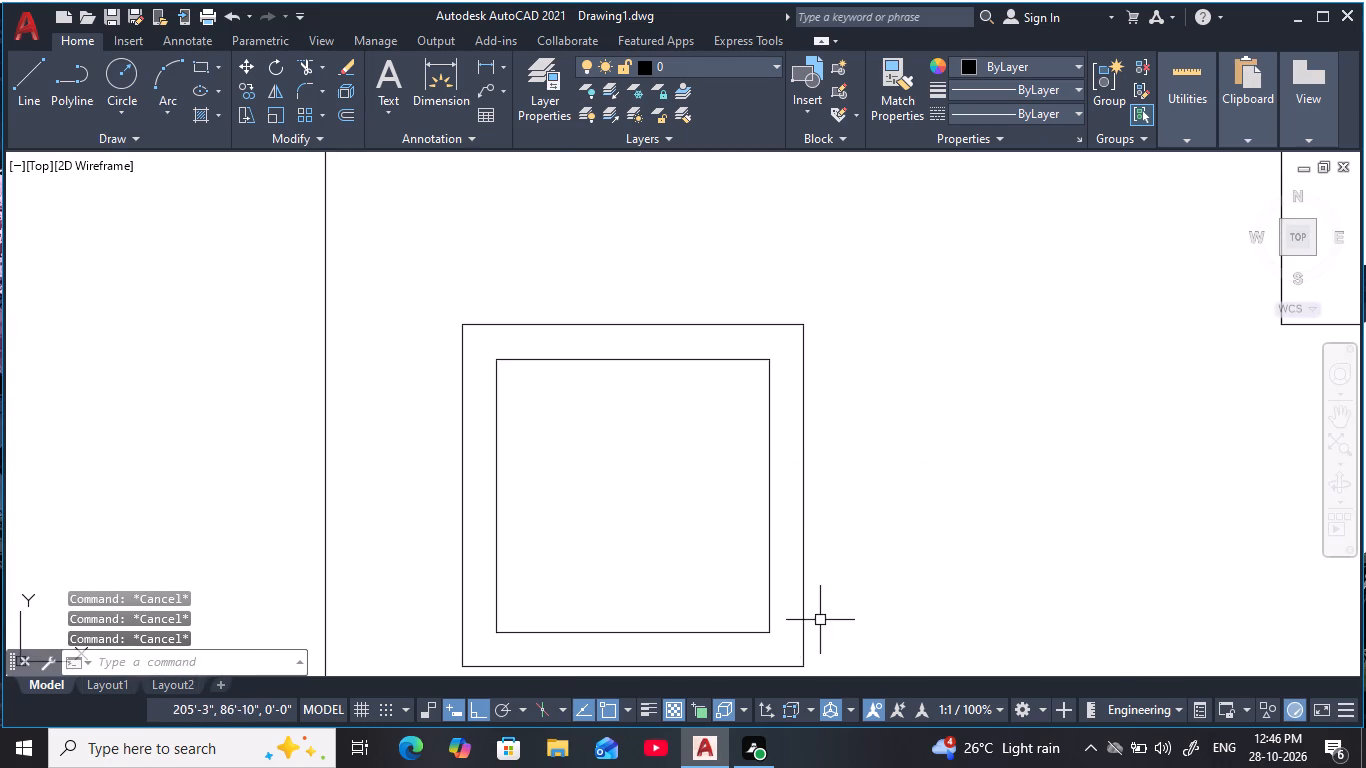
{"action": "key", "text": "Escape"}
Trim away the square window's vertical sides and both bottom lines, keeping only the two top horizontal lines.
{"action": "key", "text": "t"}
{"action": "key", "text": "r"}
{"action": "key", "text": "space"}
{"action": "left_click_drag", "start_coordinate": [863, 551], "coordinate": [434, 523]}
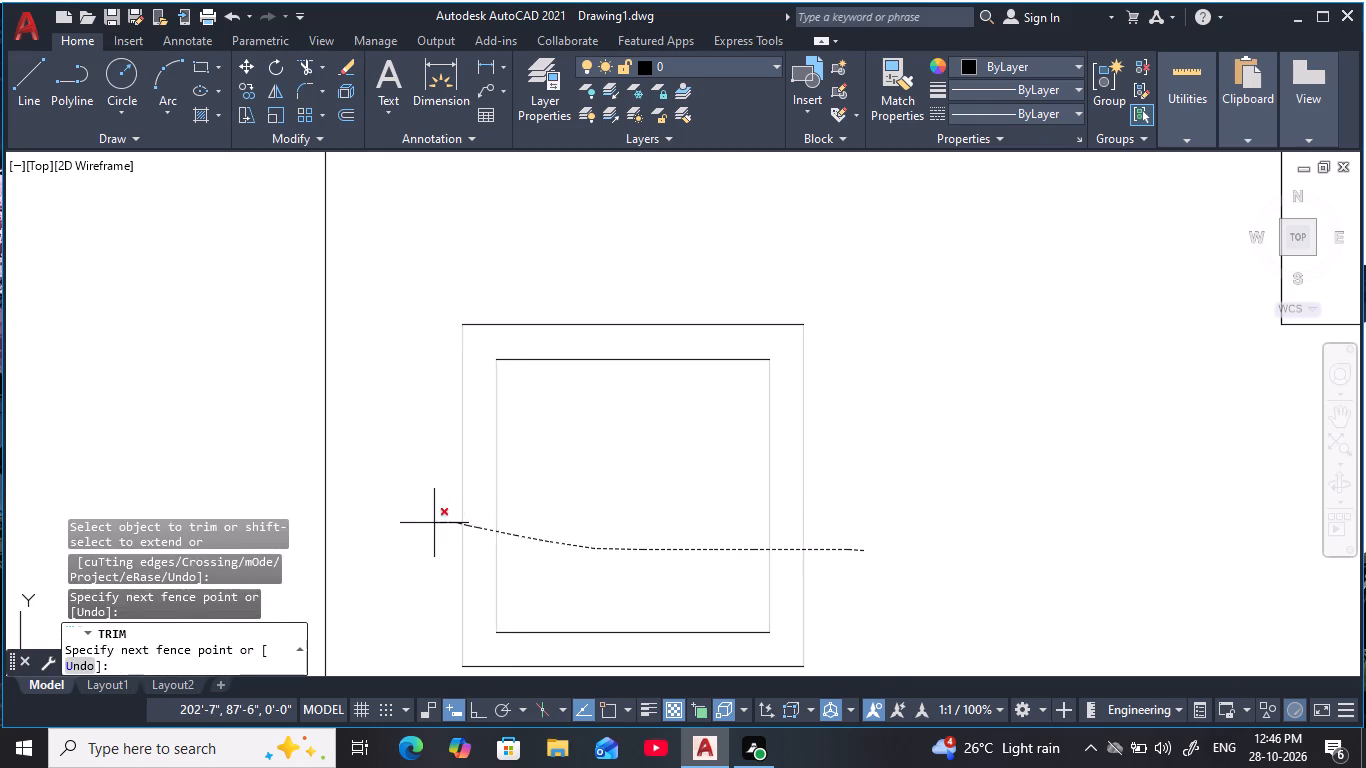
{"action": "left_click_drag", "start_coordinate": [434, 523], "coordinate": [432, 522]}
{"action": "middle_click_drag", "start_coordinate": [702, 629], "coordinate": [777, 554]}
{"action": "left_click_drag", "start_coordinate": [773, 636], "coordinate": [738, 496]}
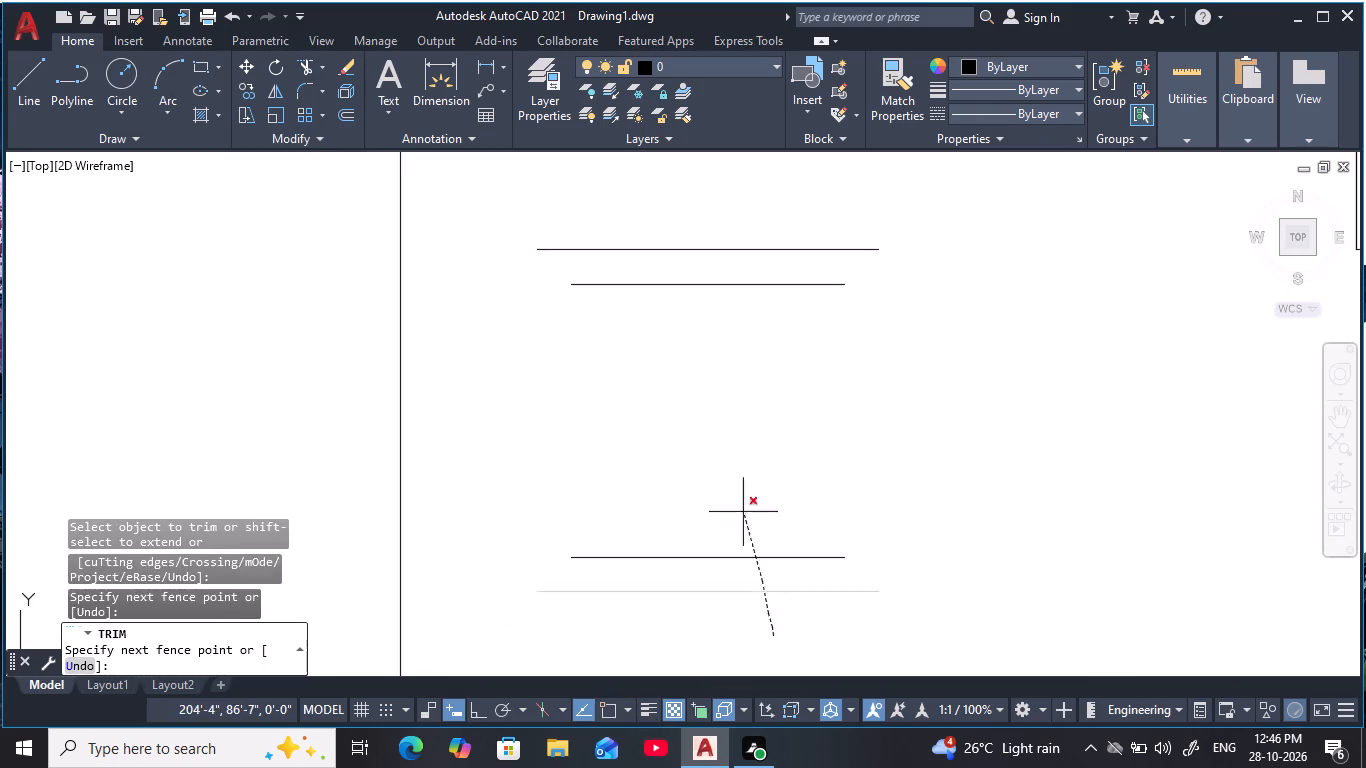
{"action": "left_click_drag", "start_coordinate": [738, 496], "coordinate": [737, 487]}
{"action": "key", "text": "Escape"}
{"action": "middle_click_drag", "start_coordinate": [738, 479], "coordinate": [726, 553]}
{"action": "key", "text": "Escape"}
{"action": "key", "text": "Escape"}
{"action": "key", "text": "Escape"}
Offset the window's outer top line 2' downward to form the new bottom line.
{"action": "key", "text": "o"}
{"action": "key", "text": "space"}
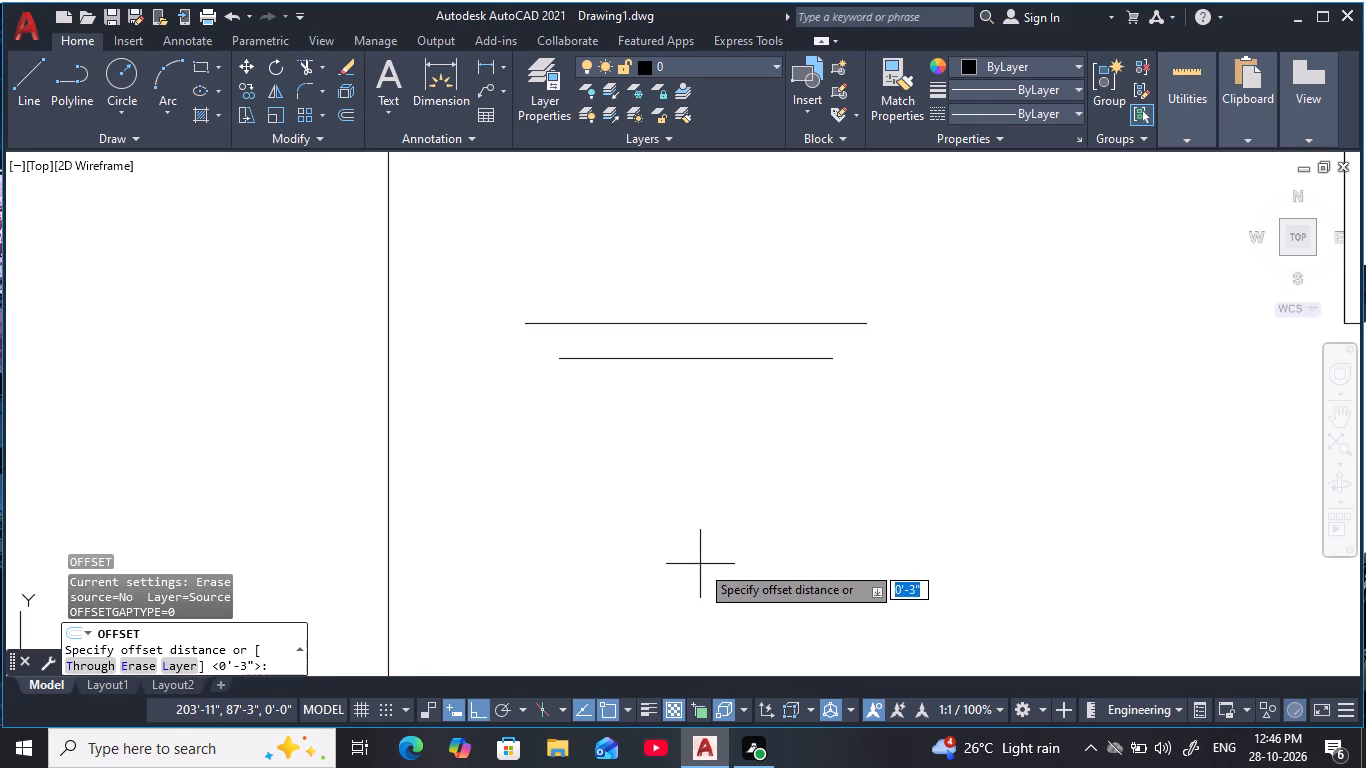
{"action": "key", "text": "2"}
{"action": "key", "text": "apostrophe"}
{"action": "key", "text": "space"}
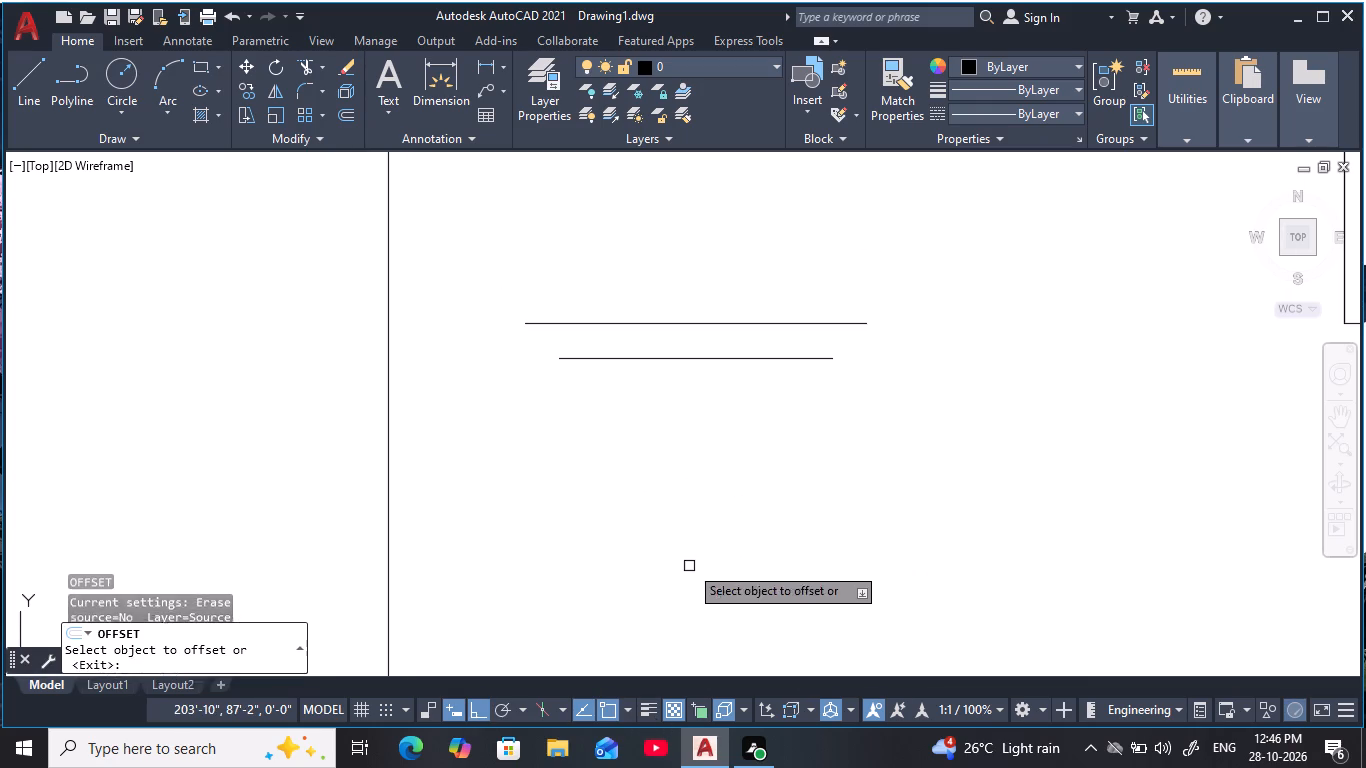
{"action": "left_click", "coordinate": [740, 326]}
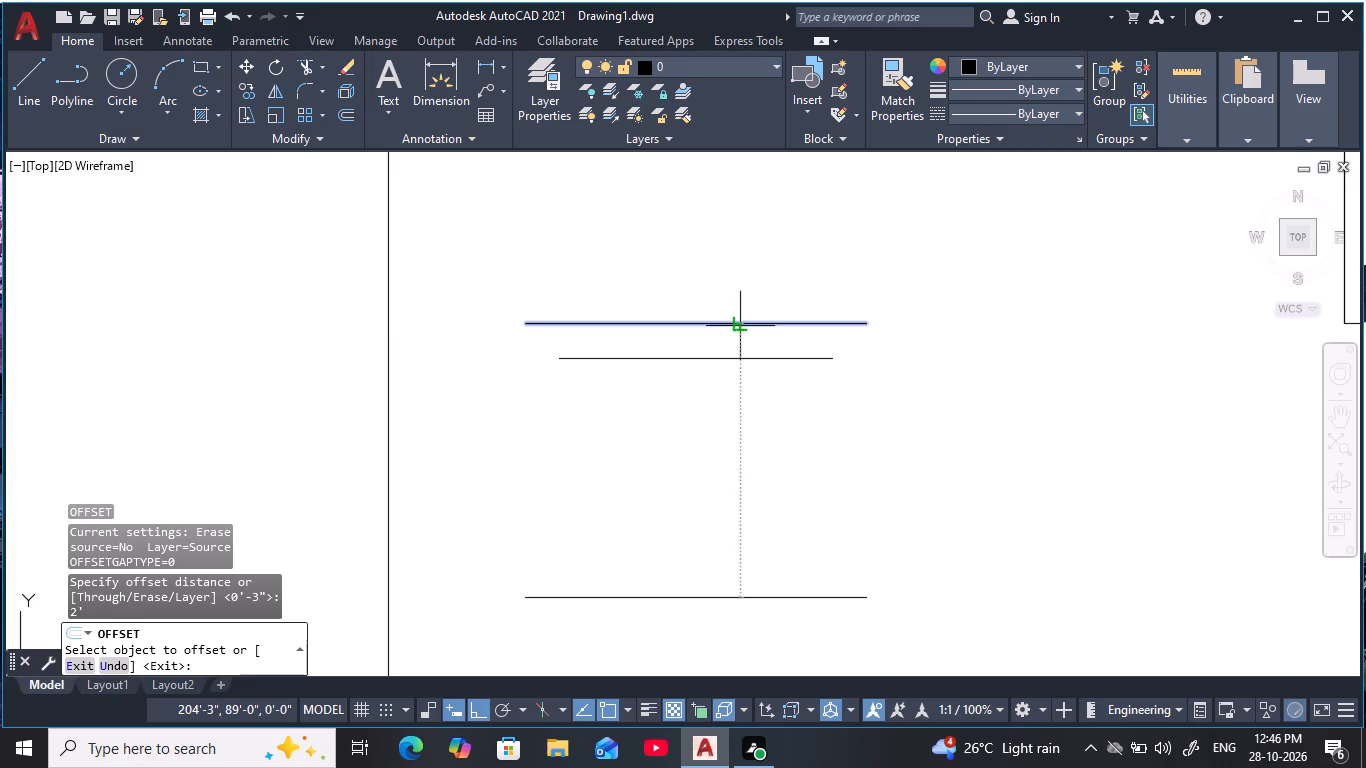
{"action": "middle_click", "coordinate": [731, 543]}
{"action": "left_click", "coordinate": [703, 625]}
{"action": "key", "text": "Escape"}
{"action": "key", "text": "Escape"}
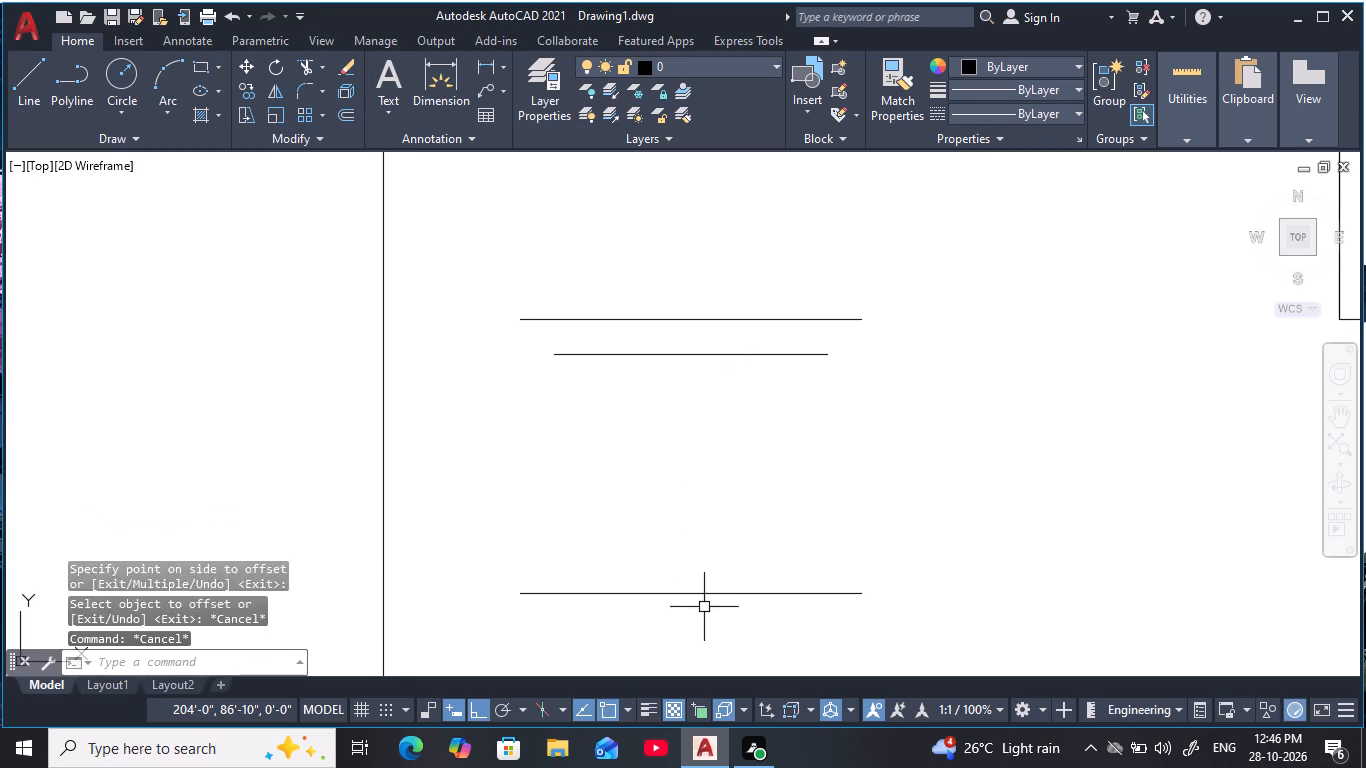
{"action": "key", "text": "Escape"}
{"action": "key", "text": "Escape"}
Offset the window's new bottom line 3" upward to form the inner frame line.
{"action": "key", "text": "o"}
{"action": "key", "text": "space"}
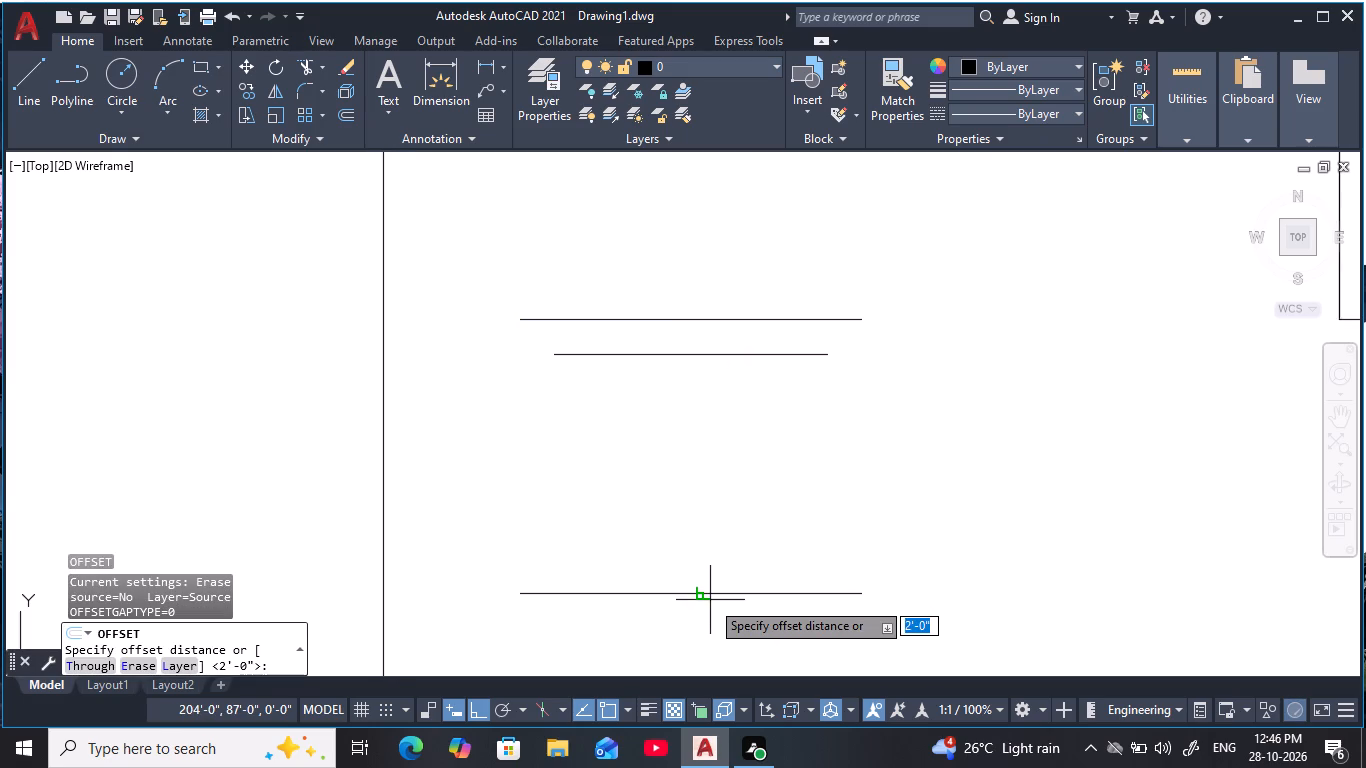
{"action": "type", "text": "3"}
{"action": "key", "text": "space"}
{"action": "left_click", "coordinate": [705, 593]}
{"action": "left_click", "coordinate": [707, 478]}
{"action": "key", "text": "Escape"}
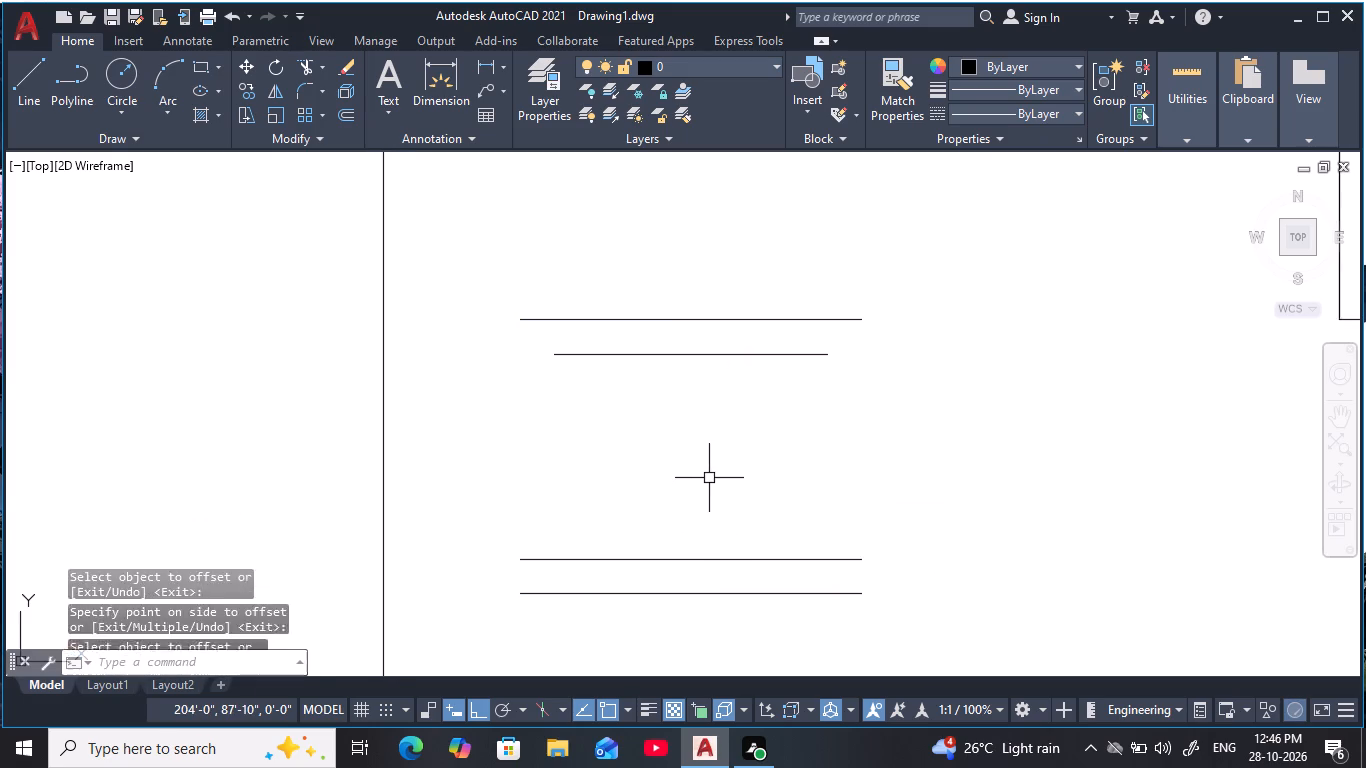
{"action": "key", "text": "Escape"}
{"action": "key", "text": "Escape"}
{"action": "key", "text": "Escape"}
{"action": "key", "text": "Escape"}
{"action": "key", "text": "Escape"}
{"action": "key", "text": "Escape"}
{"action": "key", "text": "Escape"}
{"action": "key", "text": "Escape"}
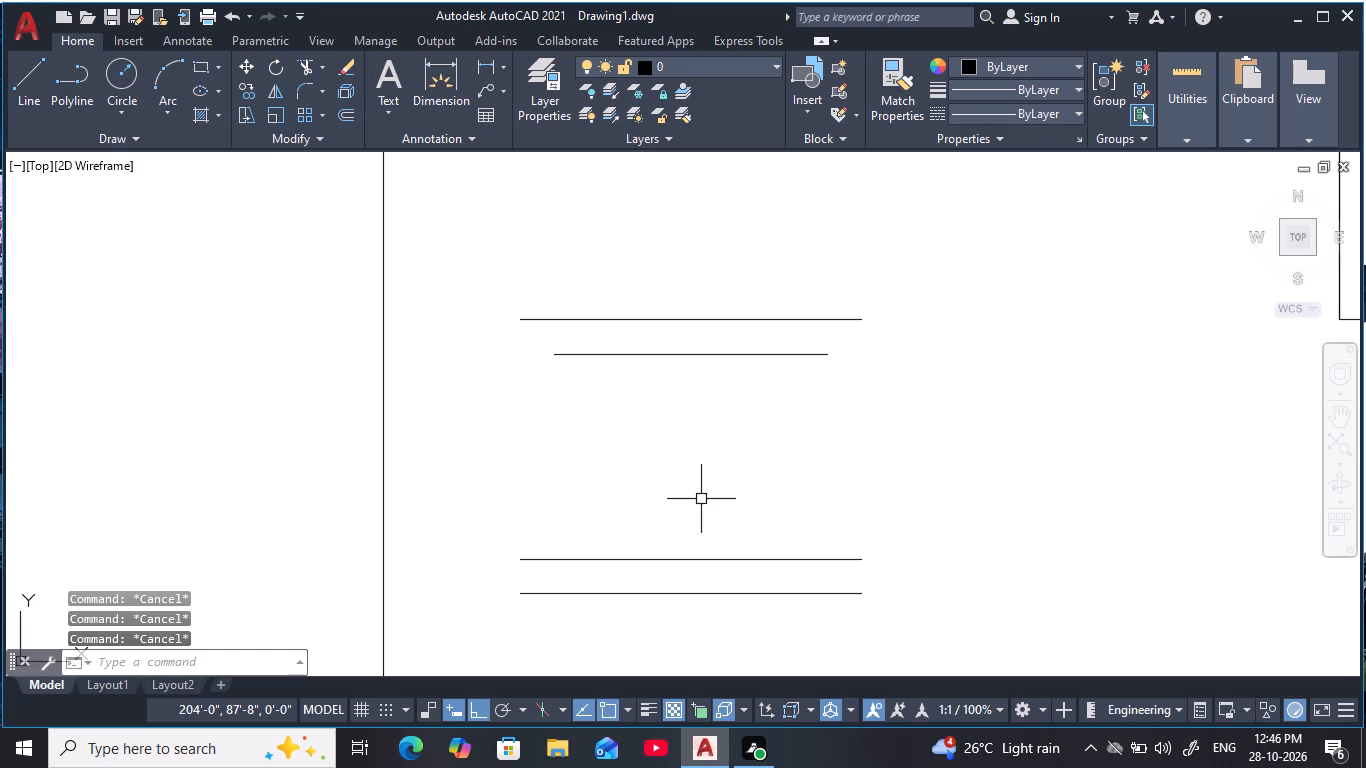
{"action": "key", "text": "Escape"}
Fillet the window's outer top and bottom lines at their left ends to form a semicircular end.
{"action": "type", "text": "f"}
{"action": "key", "text": "space"}
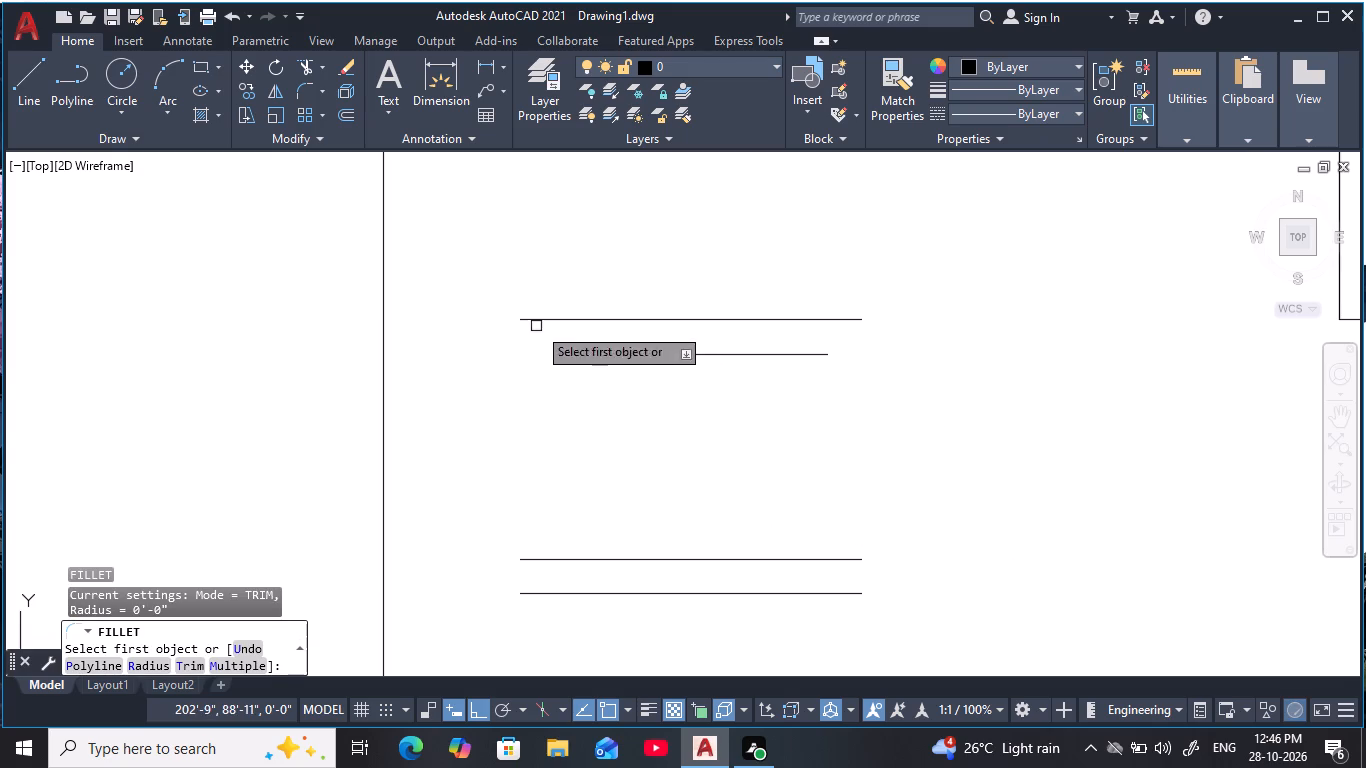
{"action": "left_click", "coordinate": [537, 323]}
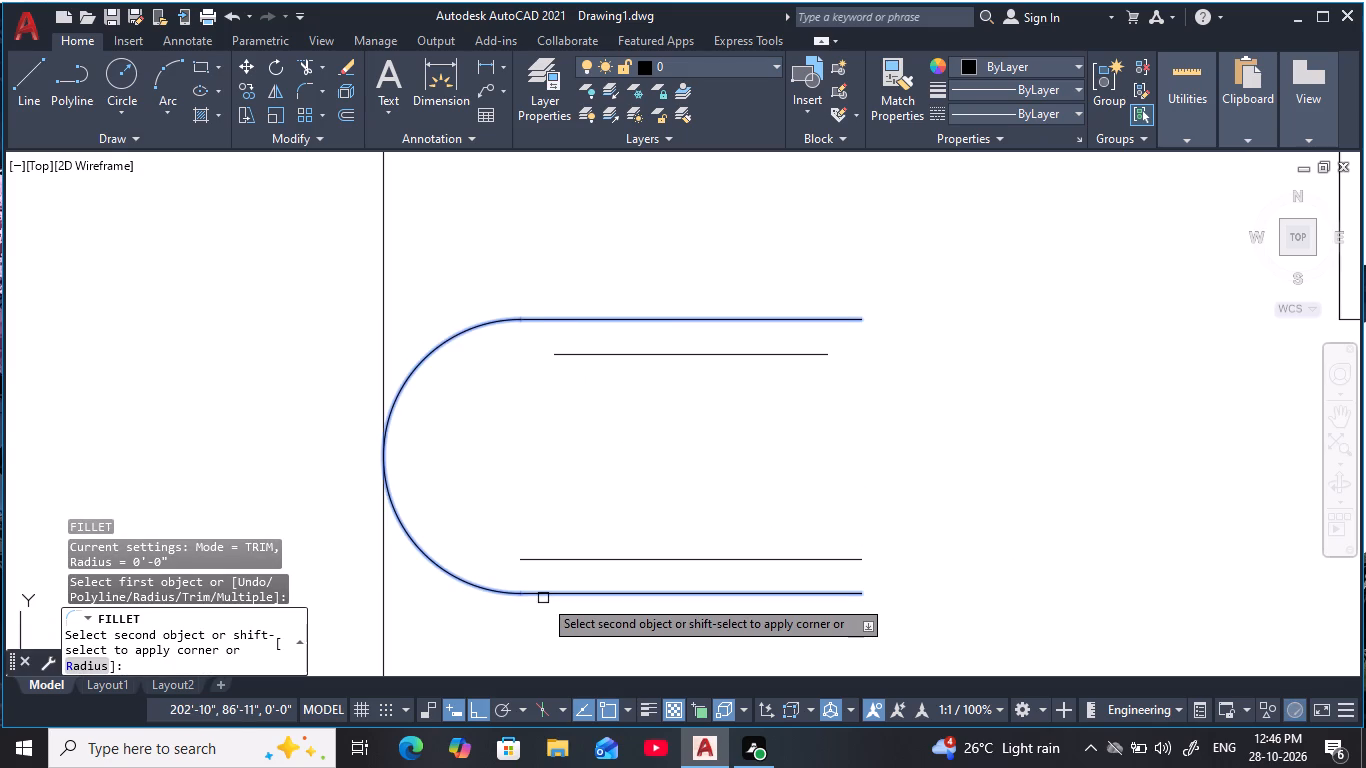
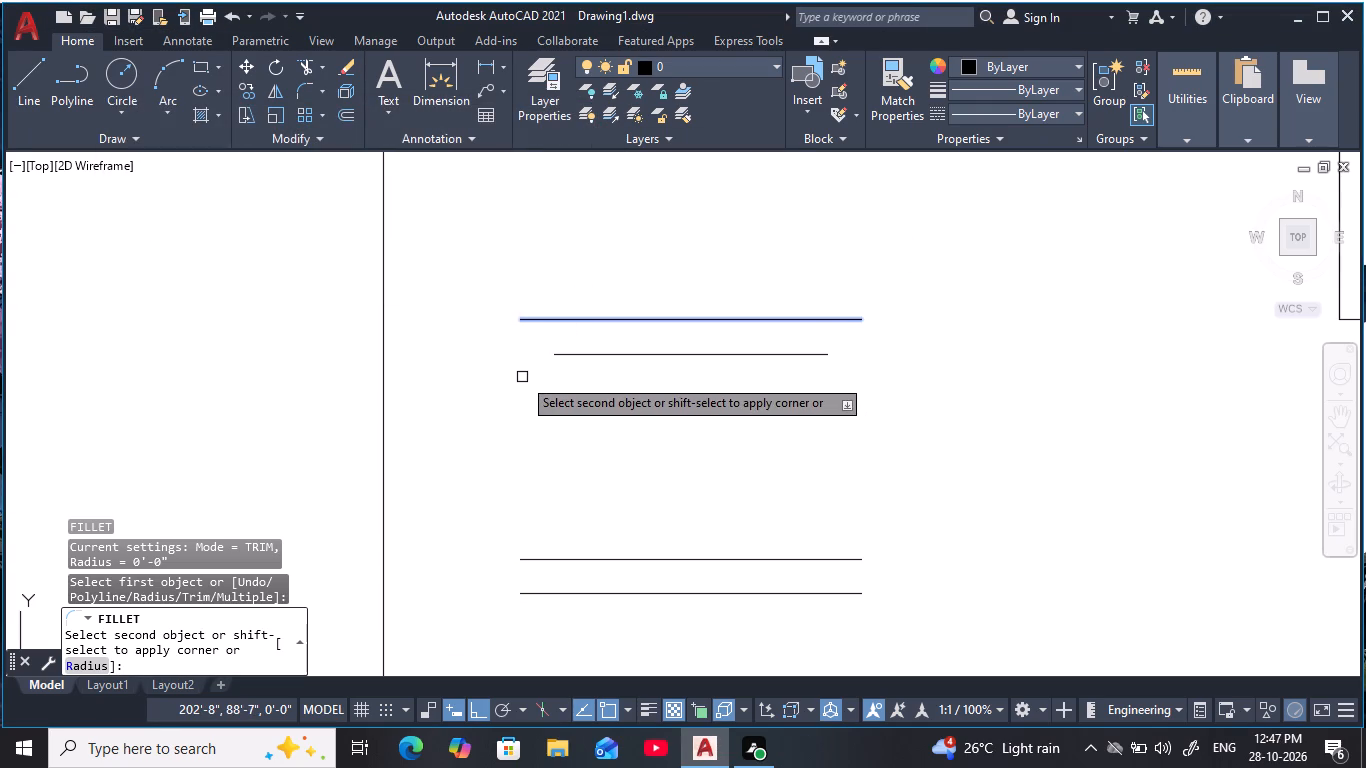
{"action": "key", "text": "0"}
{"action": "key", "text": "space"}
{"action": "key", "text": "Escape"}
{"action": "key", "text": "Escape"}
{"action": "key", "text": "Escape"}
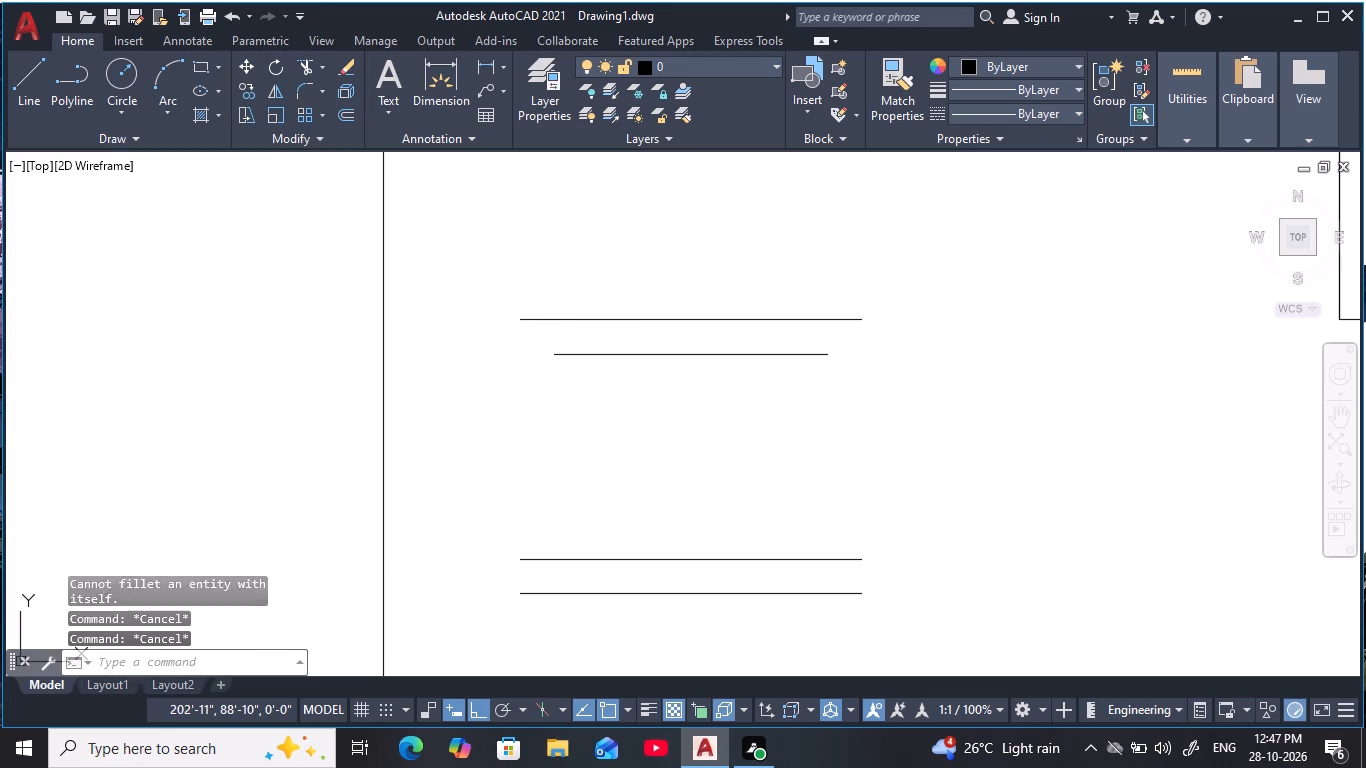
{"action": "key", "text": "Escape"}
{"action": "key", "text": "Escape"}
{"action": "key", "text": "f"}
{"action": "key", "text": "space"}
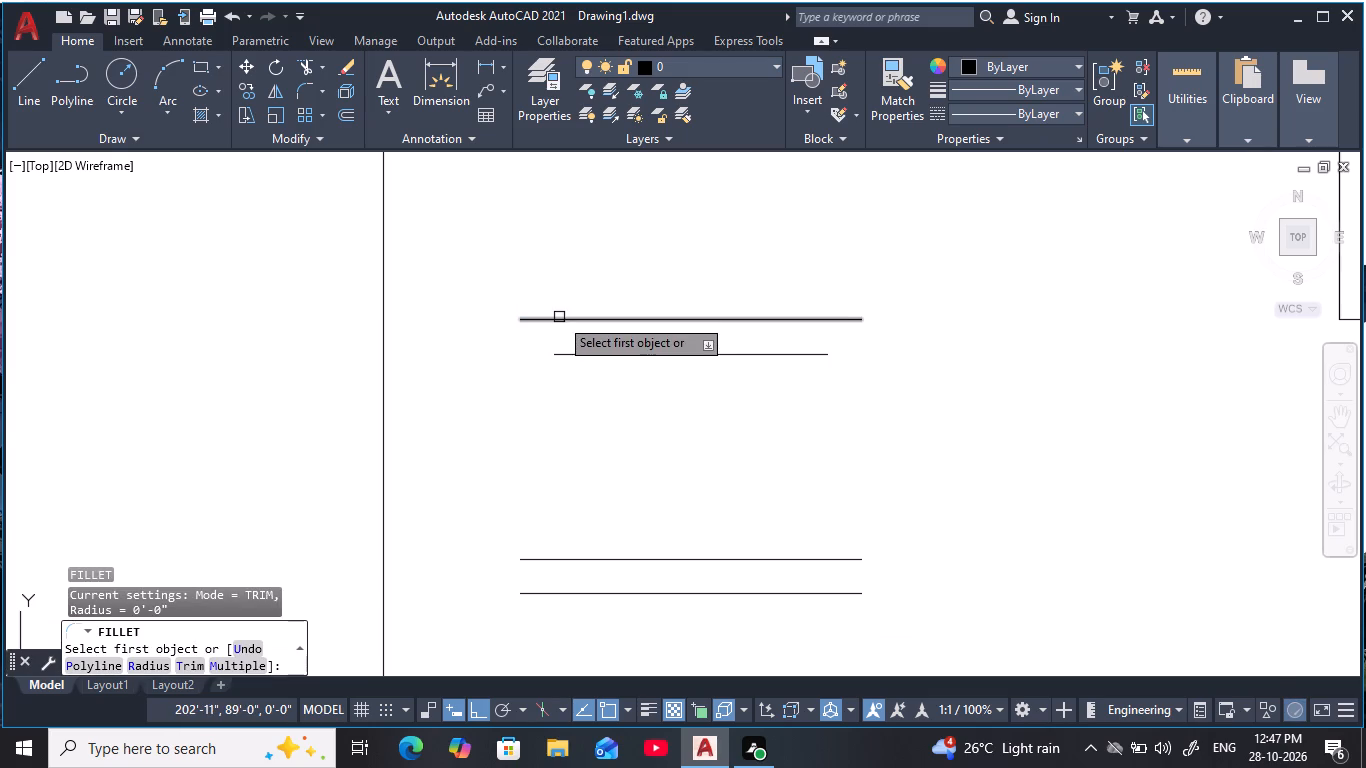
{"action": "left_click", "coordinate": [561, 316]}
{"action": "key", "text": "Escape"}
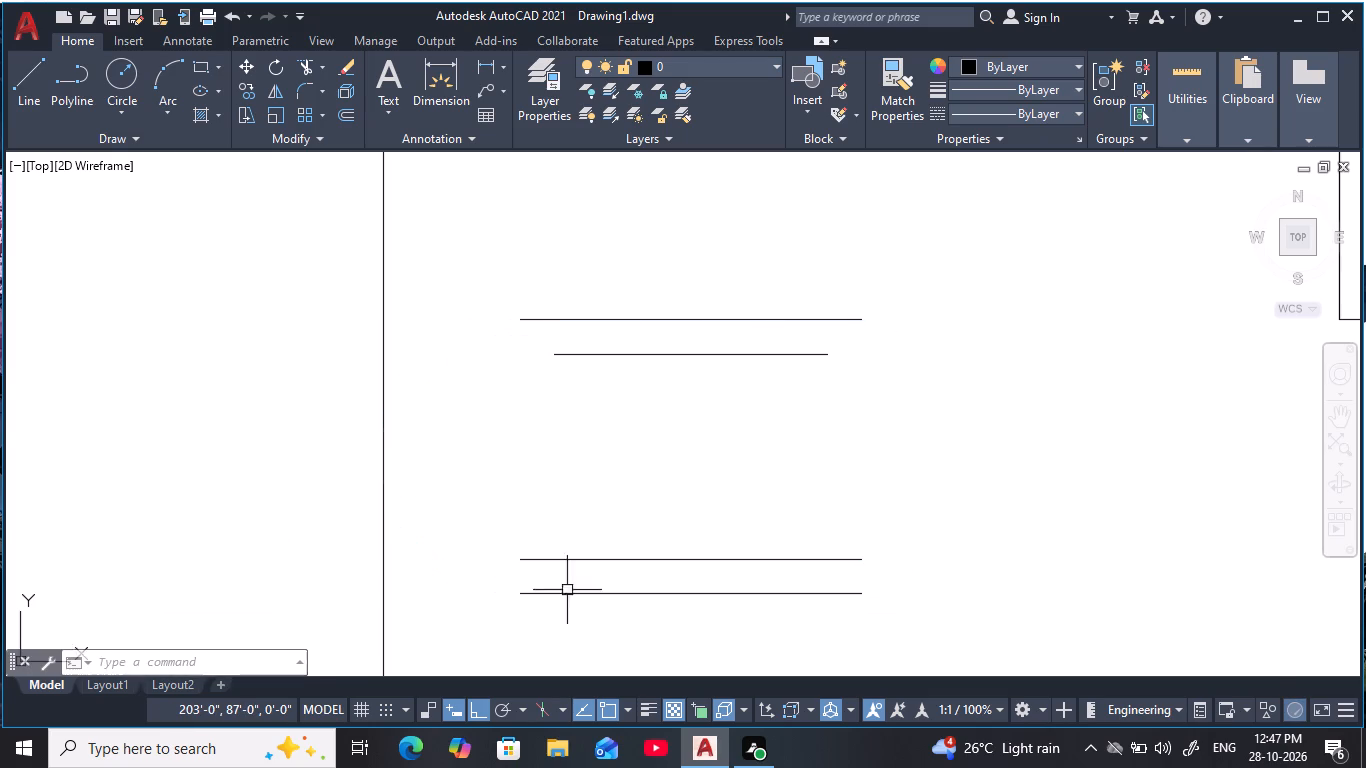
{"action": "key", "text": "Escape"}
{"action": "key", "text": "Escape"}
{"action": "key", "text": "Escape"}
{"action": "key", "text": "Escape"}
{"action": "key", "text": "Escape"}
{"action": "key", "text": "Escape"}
Draw two vertical lines joining the ends of the outermost horizontal lines to close both sides of the small window outline.
{"action": "type", "text": "l"}
{"action": "key", "text": "space"}
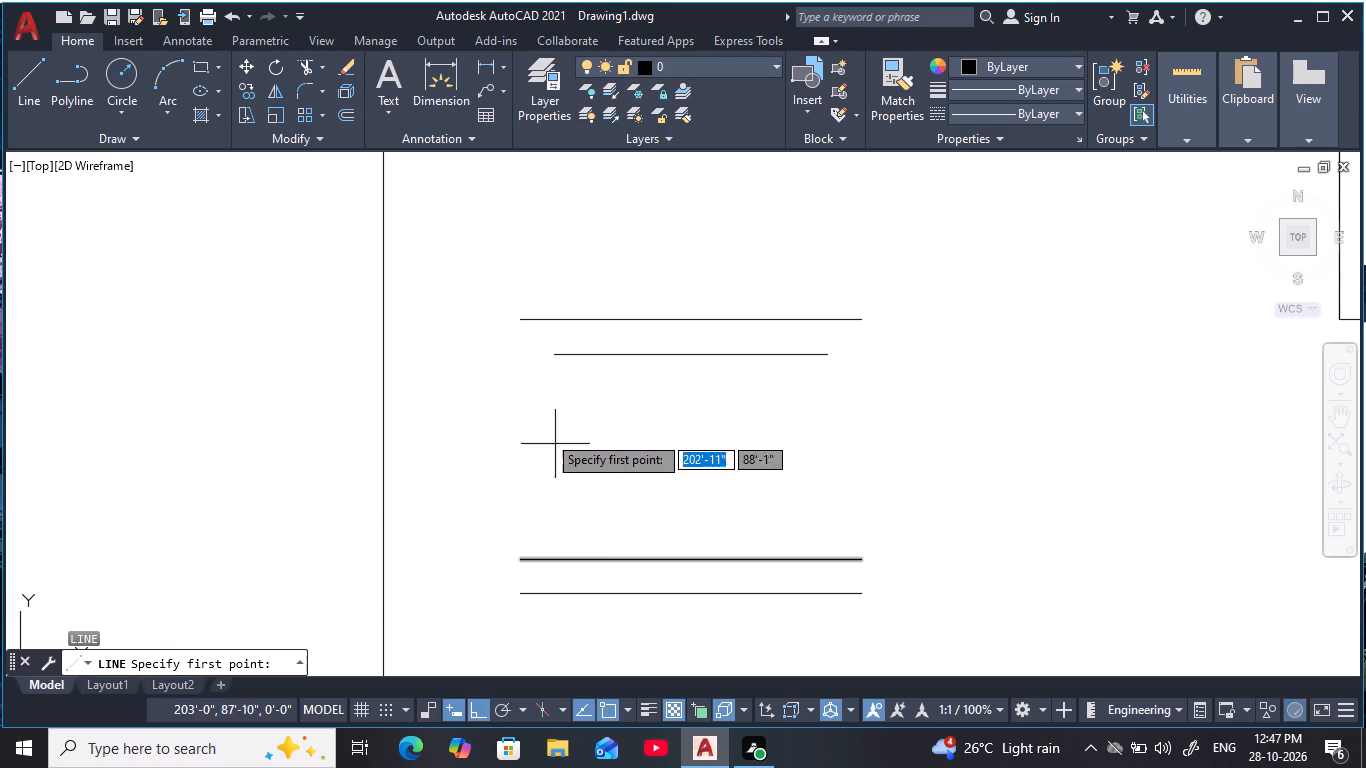
{"action": "left_click", "coordinate": [520, 320]}
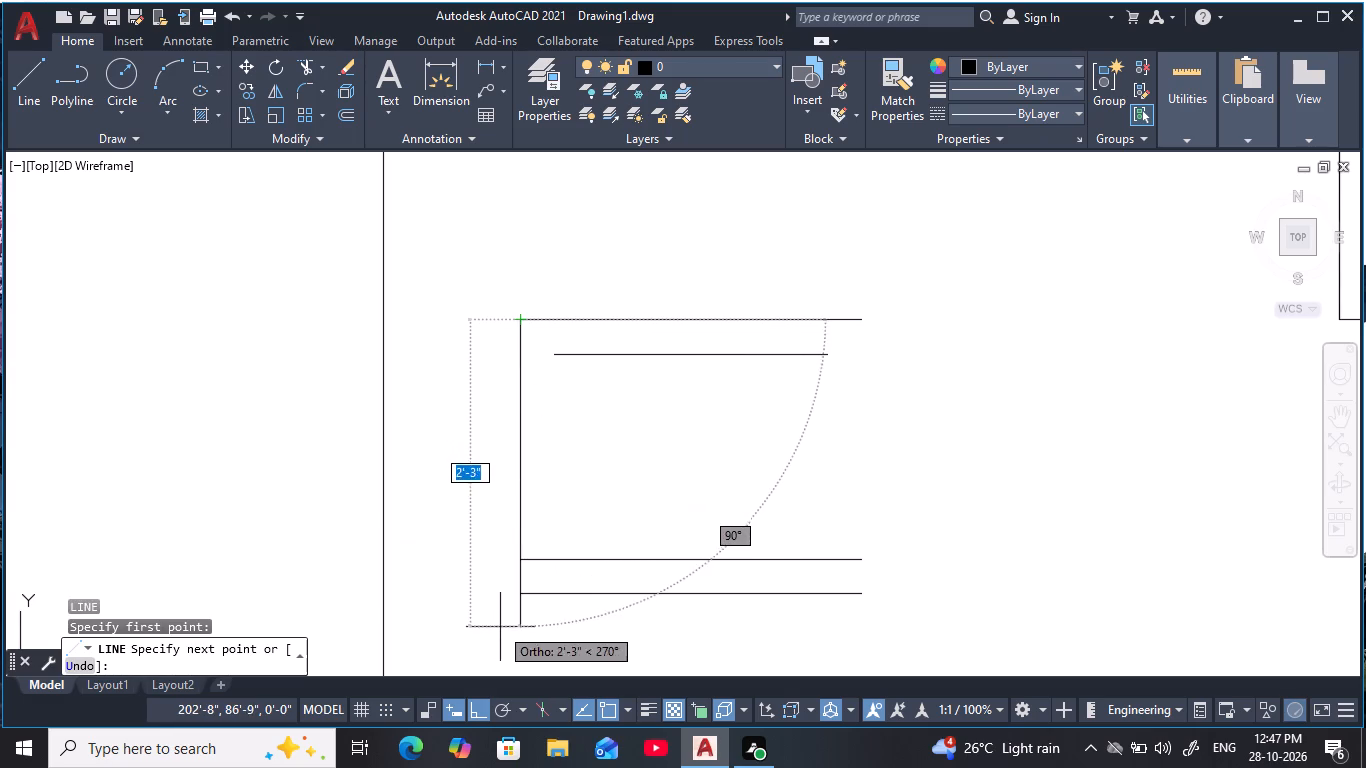
{"action": "left_click", "coordinate": [516, 594]}
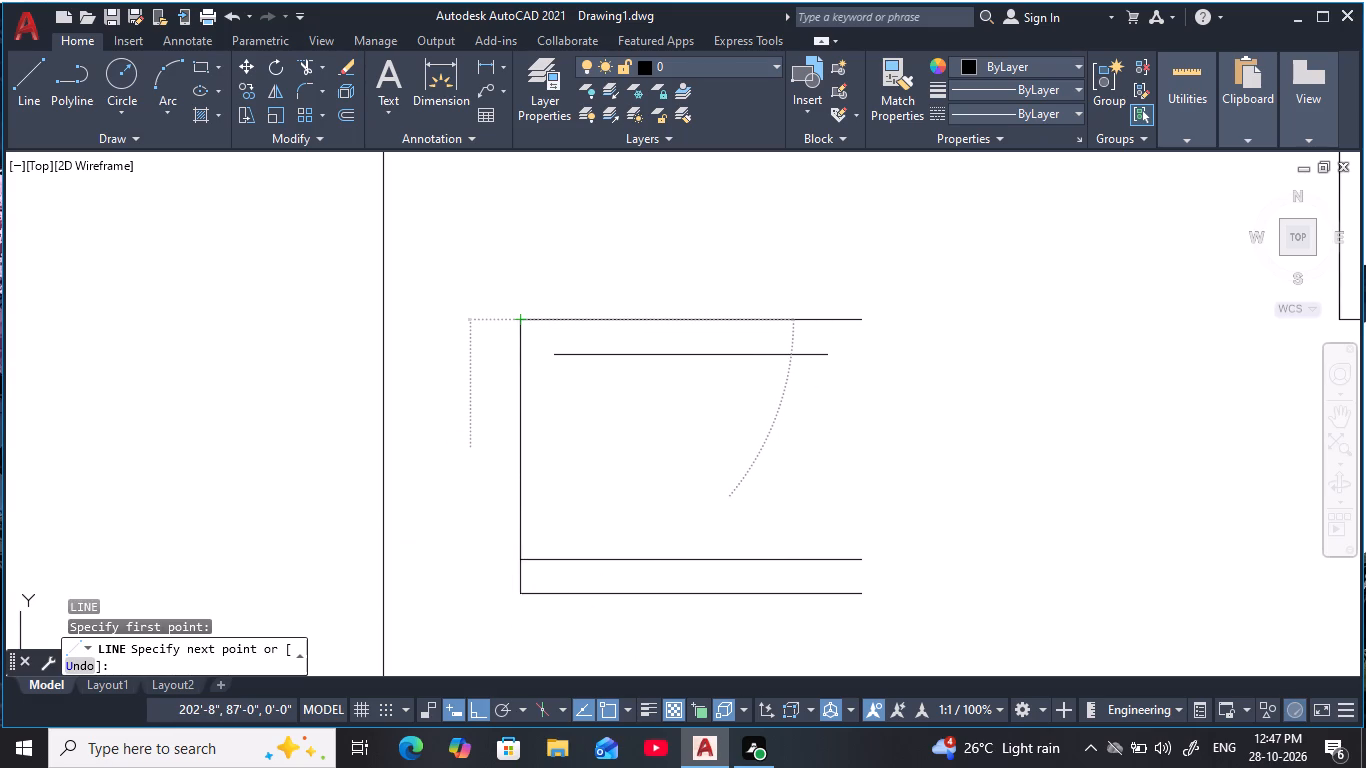
{"action": "key", "text": "Escape"}
{"action": "key", "text": "Escape"}
{"action": "key", "text": "Escape"}
{"action": "key", "text": "Escape"}
{"action": "key", "text": "Escape"}
{"action": "key", "text": "space"}
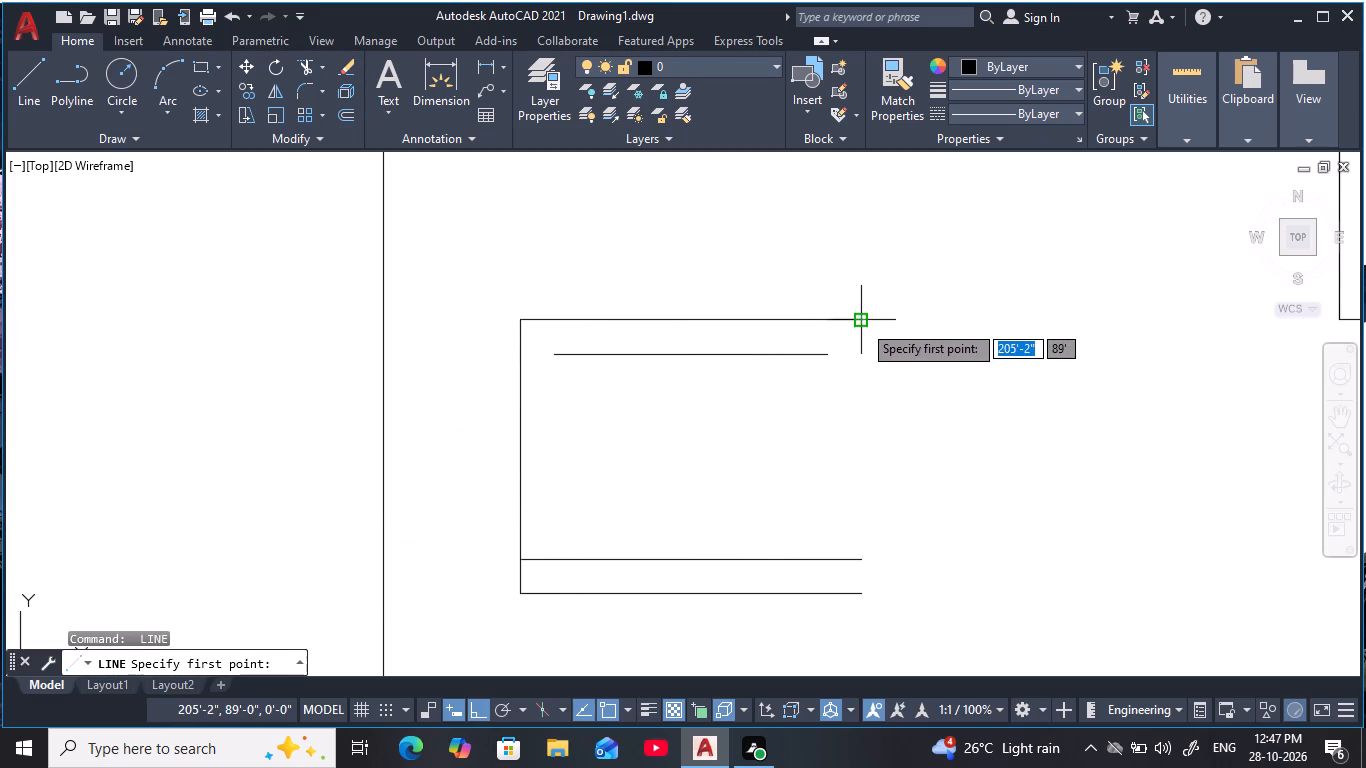
{"action": "left_click", "coordinate": [862, 323]}
{"action": "left_click", "coordinate": [860, 598]}
{"action": "key", "text": "Escape"}
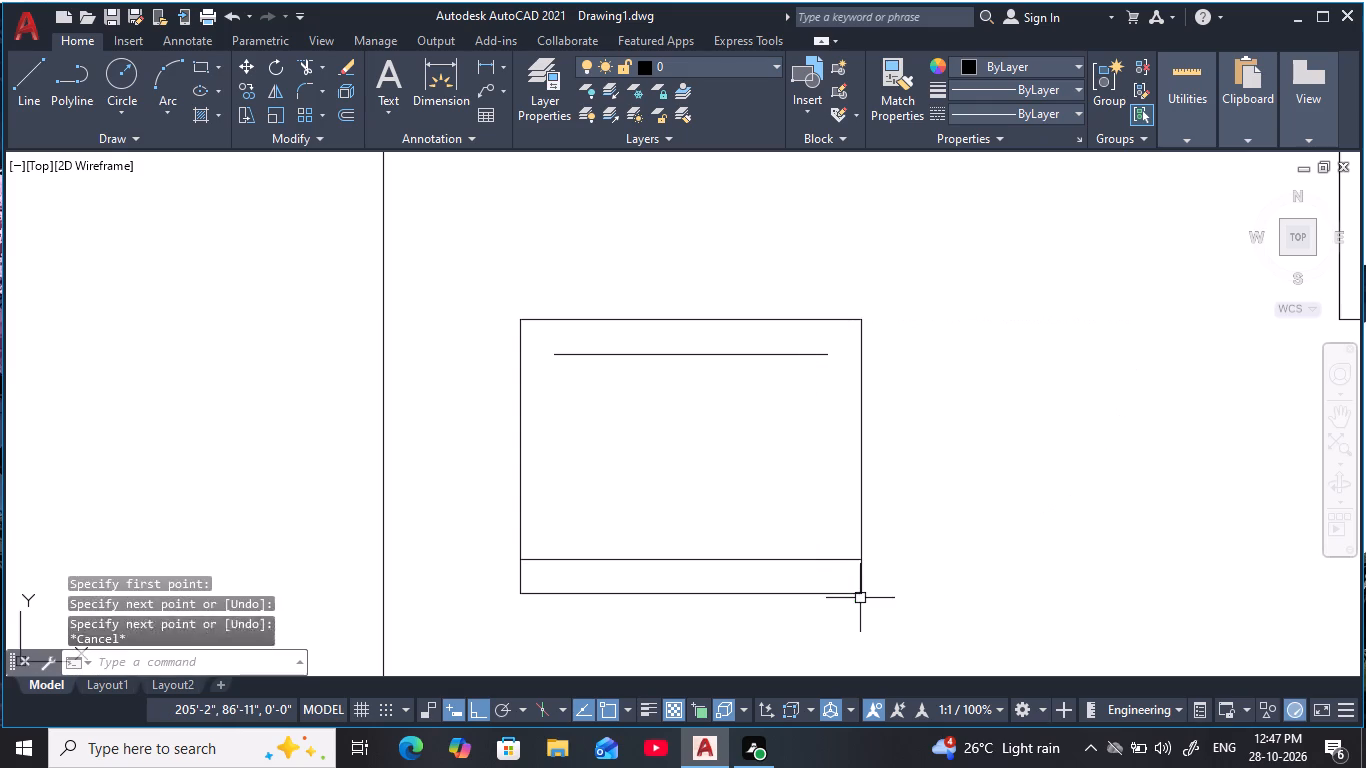
{"action": "key", "text": "Escape"}
{"action": "key", "text": "Escape"}
{"action": "key", "text": "Escape"}
{"action": "key", "text": "Escape"}
Offset the window outline's left and right sides 3" inward.
{"action": "key", "text": "o"}
{"action": "key", "text": "space"}
{"action": "type", "text": "3"}
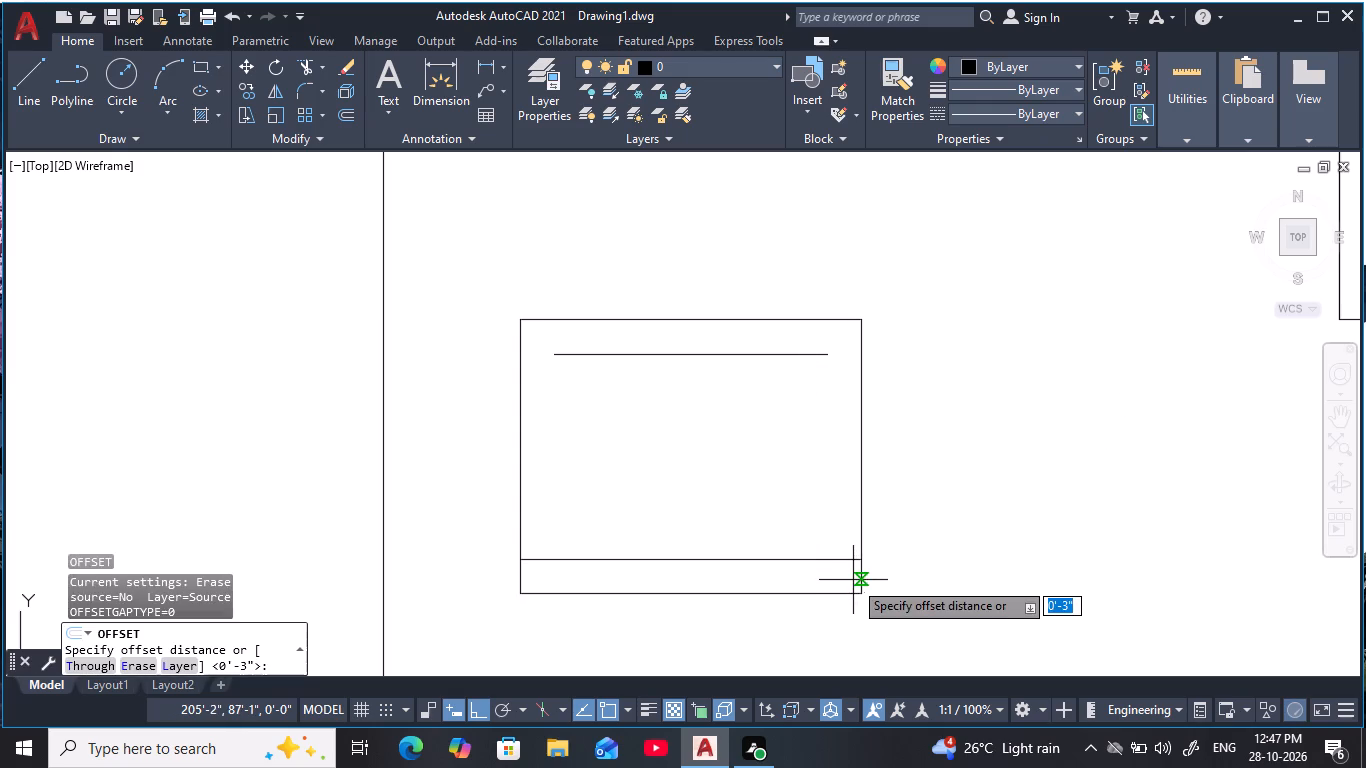
{"action": "key", "text": "space"}
{"action": "left_click", "coordinate": [518, 496]}
{"action": "left_click", "coordinate": [618, 482]}
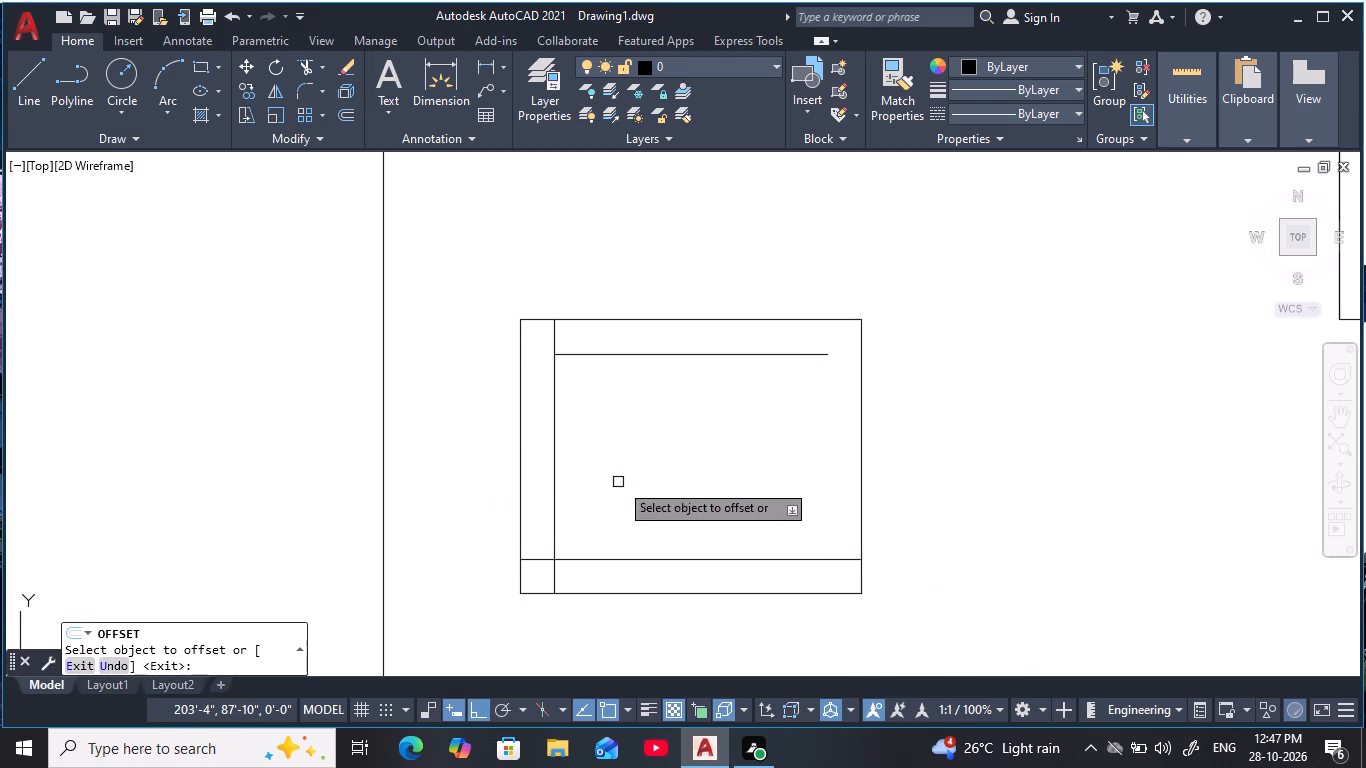
{"action": "left_click", "coordinate": [865, 466]}
{"action": "left_click", "coordinate": [760, 469]}
{"action": "key", "text": "Escape"}
{"action": "key", "text": "Escape"}
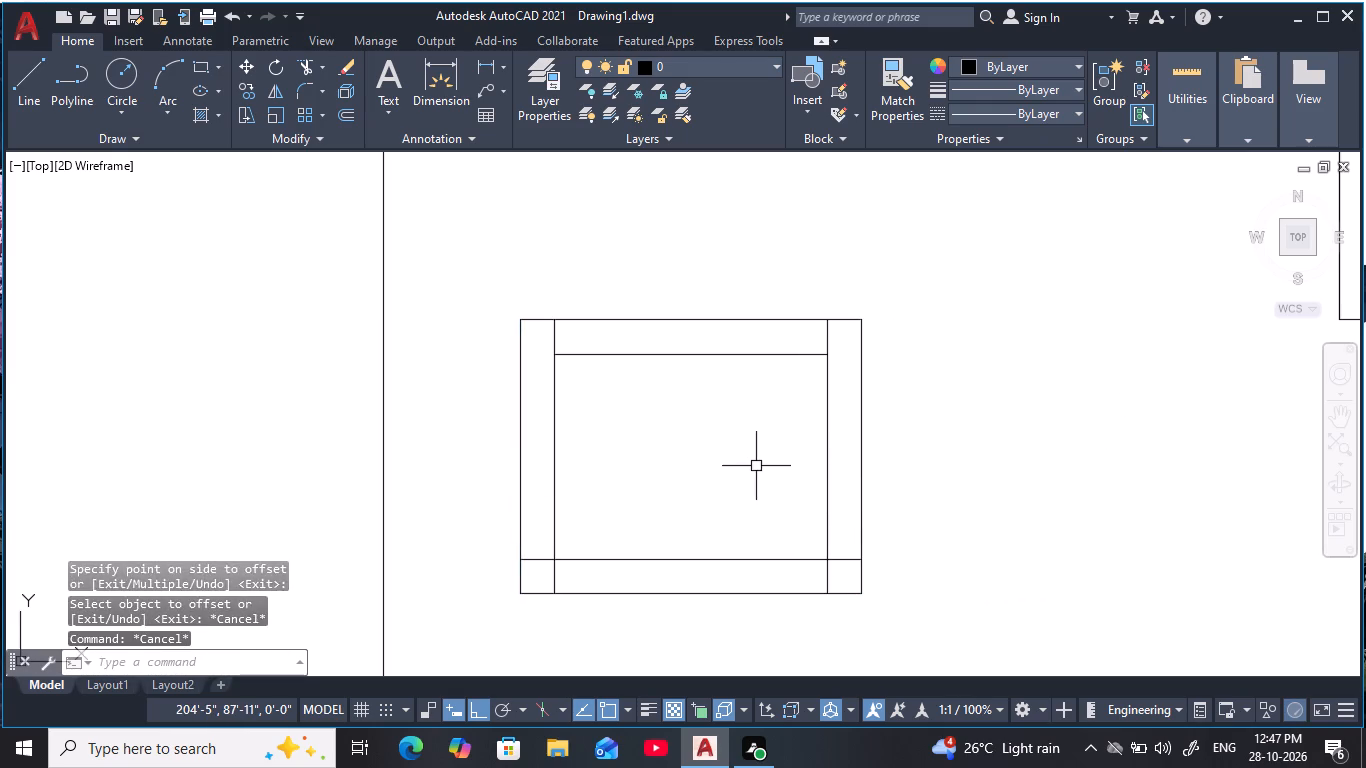
{"action": "key", "text": "Escape"}
{"action": "key", "text": "Escape"}
Trim the overlapping line ends at the four corners of the small window's inner frame to leave a clean rectangle.
{"action": "type", "text": "tr"}
{"action": "key", "text": "space"}
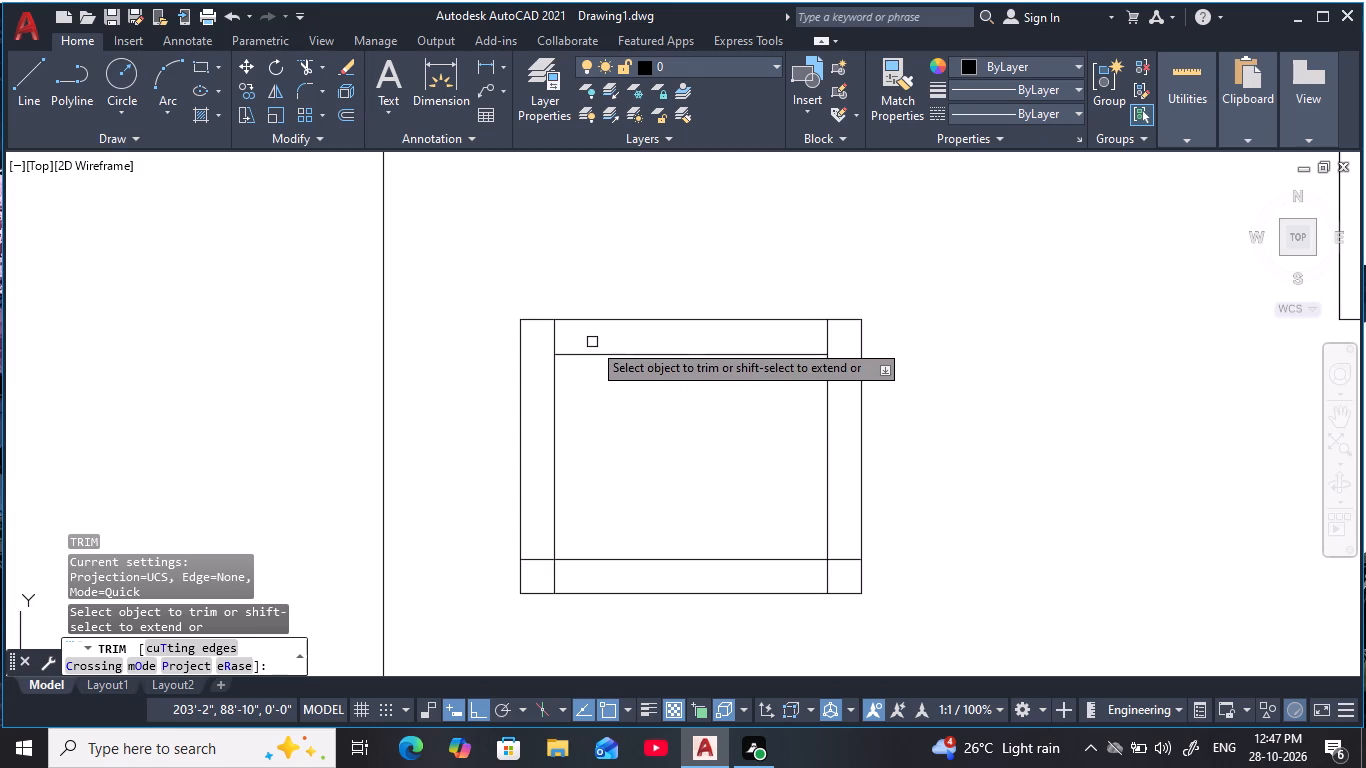
{"action": "left_click_drag", "start_coordinate": [584, 341], "coordinate": [543, 352]}
{"action": "left_click_drag", "start_coordinate": [808, 335], "coordinate": [836, 368]}
{"action": "left_click_drag", "start_coordinate": [844, 547], "coordinate": [817, 577]}
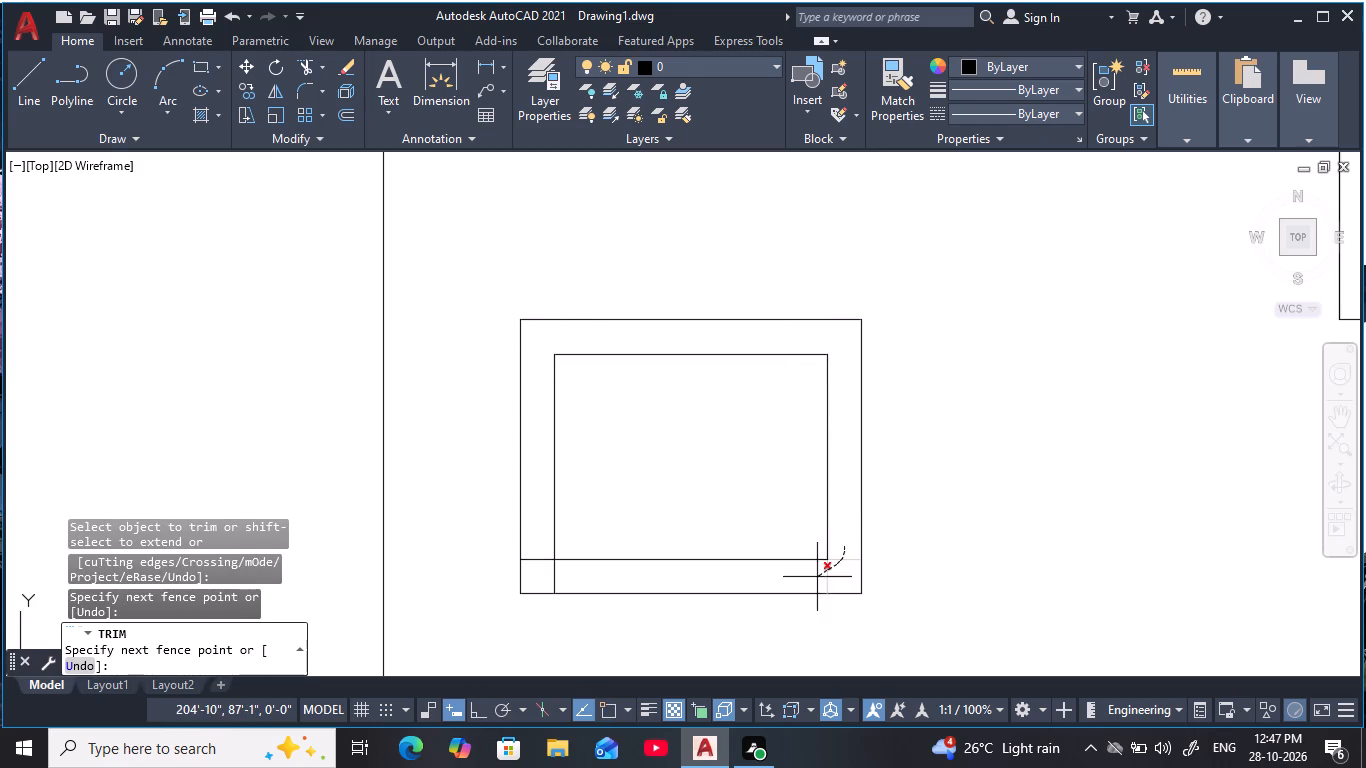
{"action": "left_click_drag", "start_coordinate": [817, 577], "coordinate": [816, 577]}
{"action": "left_click_drag", "start_coordinate": [530, 547], "coordinate": [565, 580]}
{"action": "scroll", "coordinate": [680, 520], "scroll_direction": "down", "scroll_amount": 2}
{"action": "middle_click", "coordinate": [680, 520]}
{"action": "key", "text": "Escape"}
{"action": "key", "text": "Escape"}
{"action": "key", "text": "Escape"}
{"action": "key", "text": "Escape"}
{"action": "middle_click", "coordinate": [683, 526]}
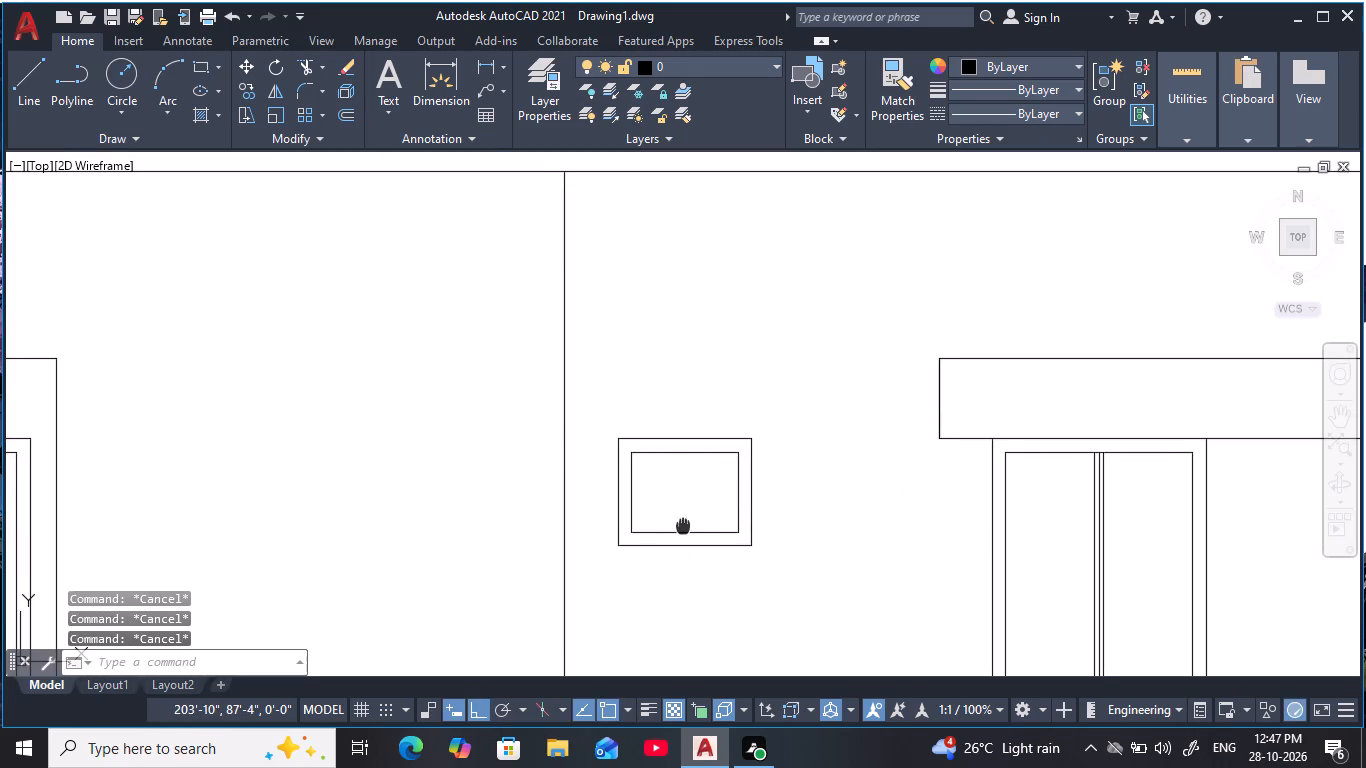
{"action": "key", "text": "Escape"}
{"action": "key", "text": "Escape"}
Draw a vertical line between the midpoints of the inner frame's top and bottom edges to divide the small window in two.
{"action": "scroll", "coordinate": [688, 499], "scroll_direction": "up", "scroll_amount": 2}
{"action": "middle_click_drag", "start_coordinate": [688, 499], "coordinate": [671, 504]}
{"action": "key", "text": "Escape"}
{"action": "key", "text": "Escape"}
{"action": "type", "text": "l"}
{"action": "key", "text": "space"}
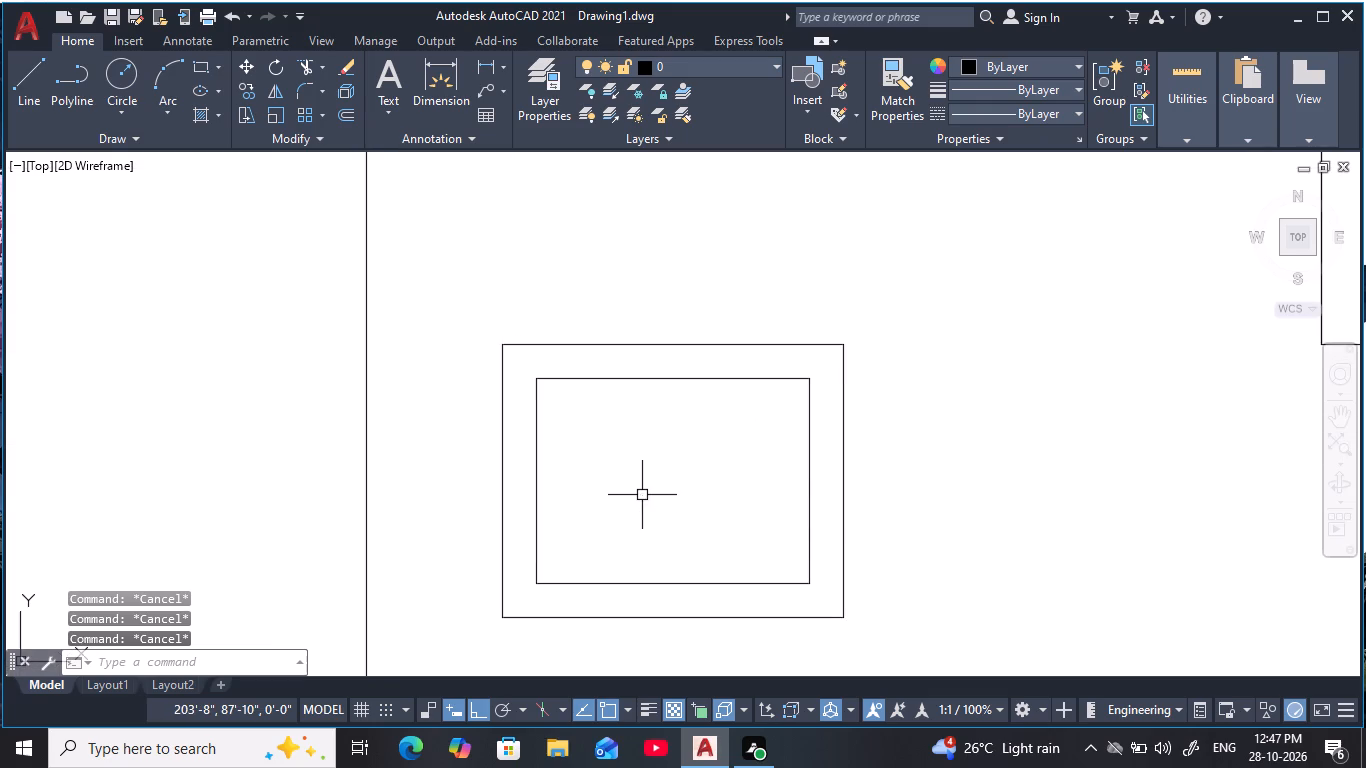
{"action": "left_click", "coordinate": [668, 382]}
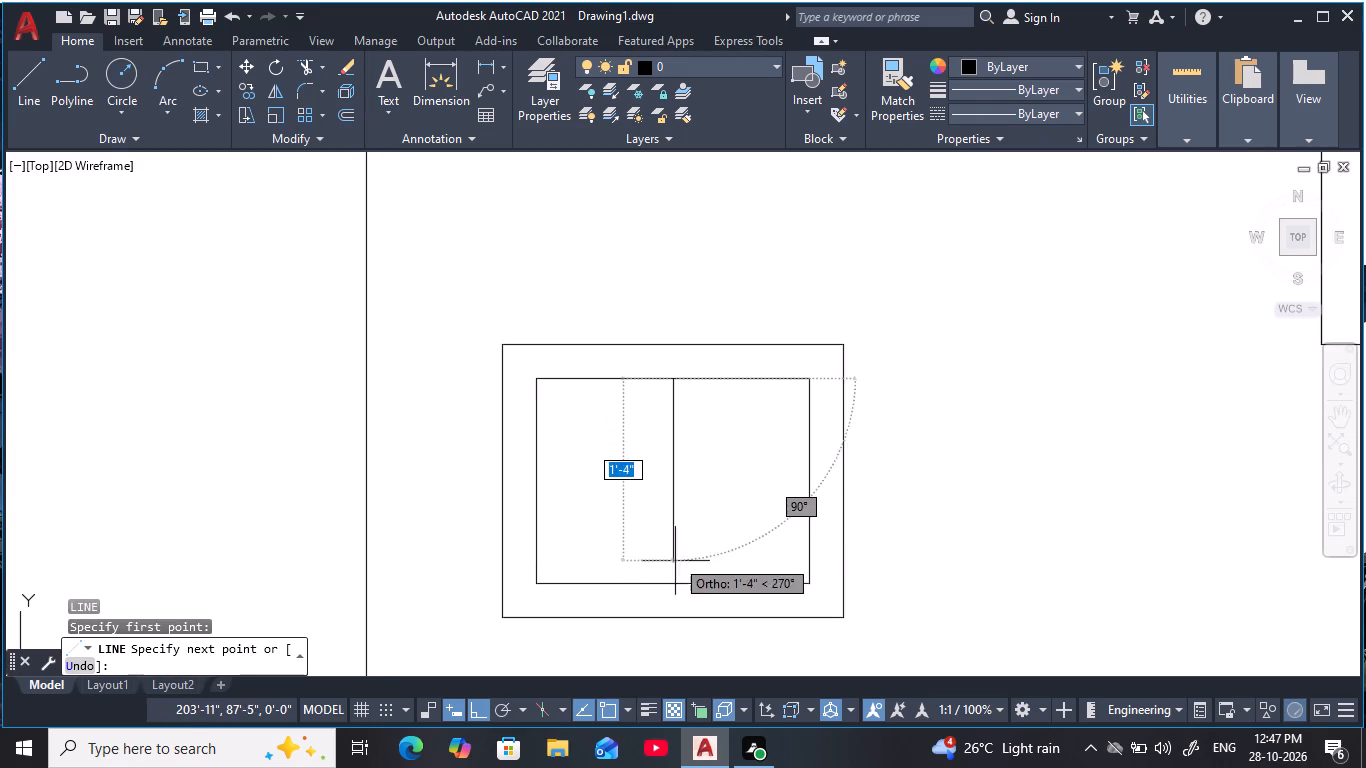
{"action": "left_click", "coordinate": [672, 586]}
{"action": "key", "text": "Escape"}
{"action": "key", "text": "Escape"}
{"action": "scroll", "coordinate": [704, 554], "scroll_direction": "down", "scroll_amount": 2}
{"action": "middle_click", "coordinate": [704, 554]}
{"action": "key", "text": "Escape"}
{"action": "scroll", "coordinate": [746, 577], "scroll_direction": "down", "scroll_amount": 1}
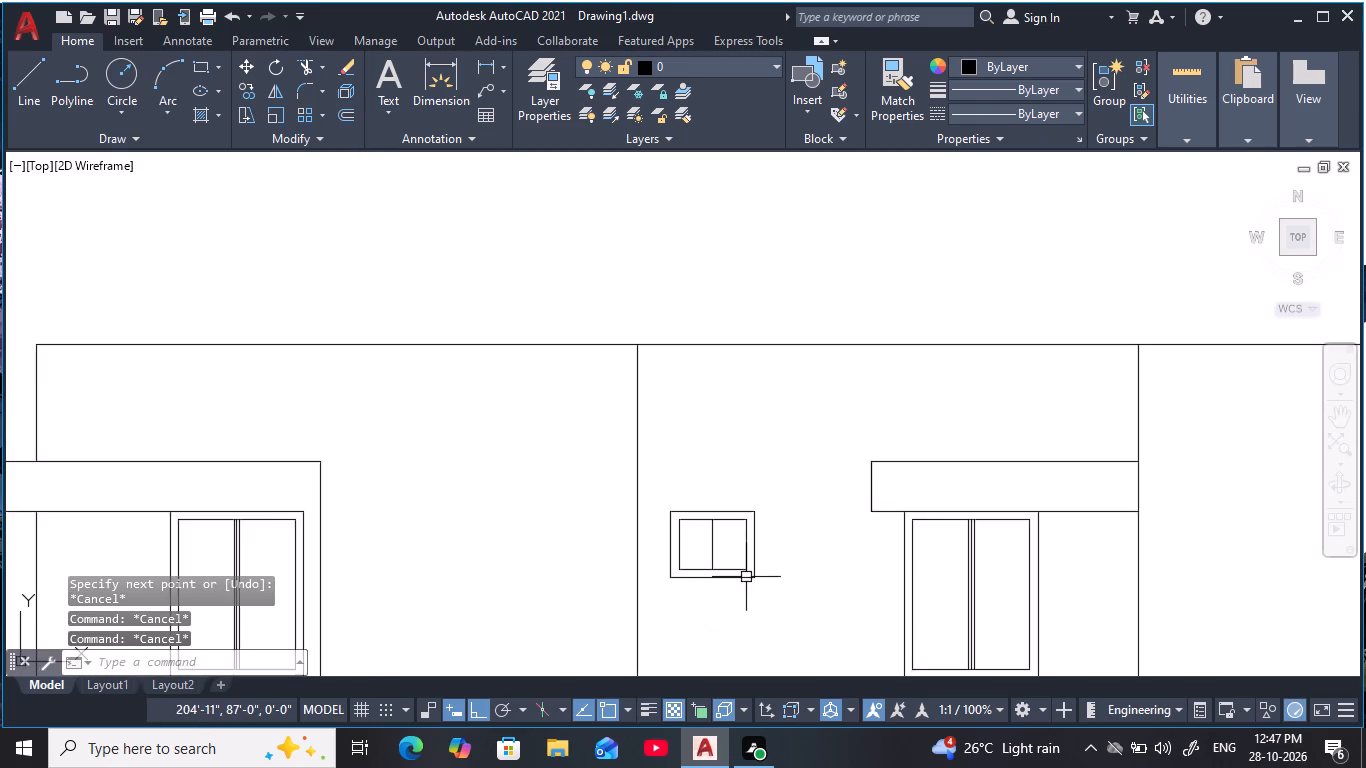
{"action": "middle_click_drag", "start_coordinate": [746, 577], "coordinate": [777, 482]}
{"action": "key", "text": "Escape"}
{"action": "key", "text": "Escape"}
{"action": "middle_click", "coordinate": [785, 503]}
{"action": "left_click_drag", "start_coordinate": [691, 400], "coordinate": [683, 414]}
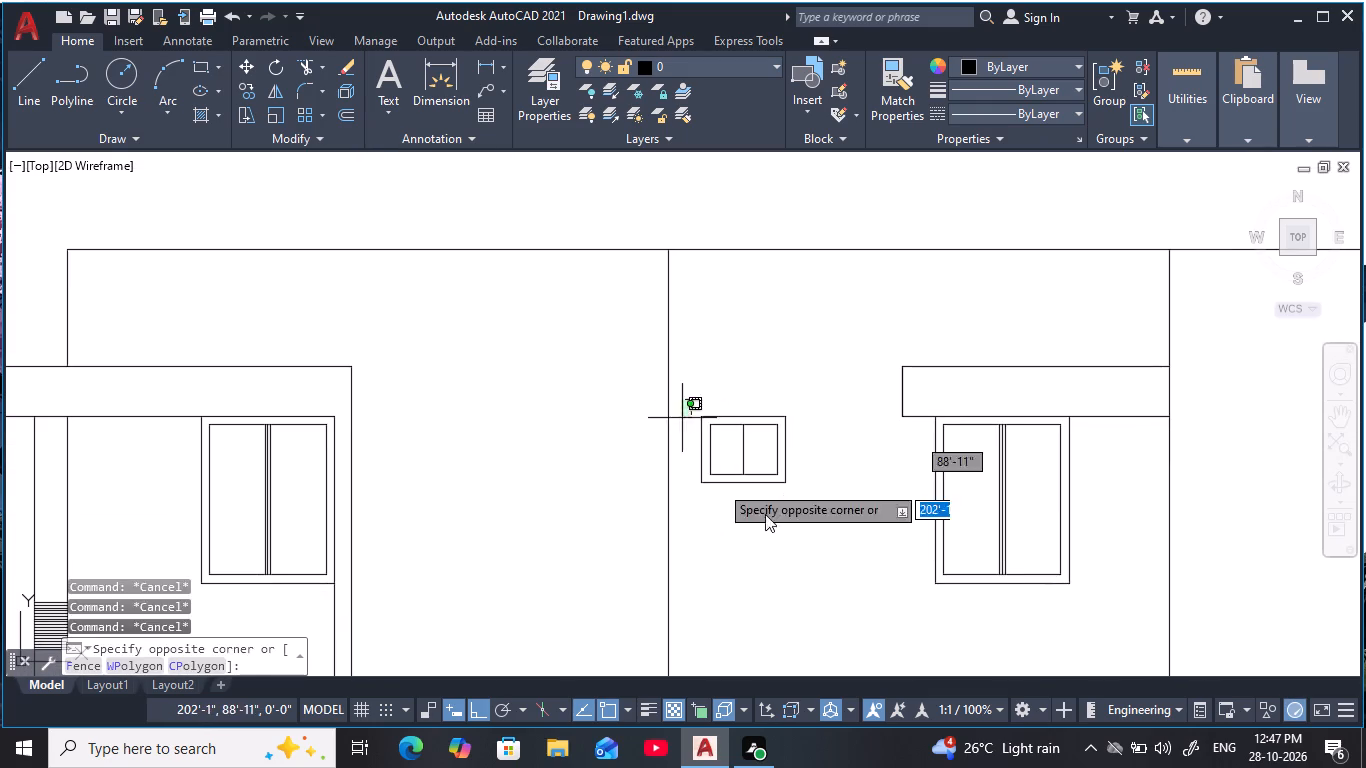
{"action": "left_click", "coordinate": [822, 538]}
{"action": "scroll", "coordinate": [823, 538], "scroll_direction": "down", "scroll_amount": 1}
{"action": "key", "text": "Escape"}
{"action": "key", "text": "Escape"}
Draw a horizontal line from the lower-left corner of the middle bay's second projecting slab from the top to the bay's left wall line.
{"action": "middle_click_drag", "start_coordinate": [823, 539], "coordinate": [824, 538]}
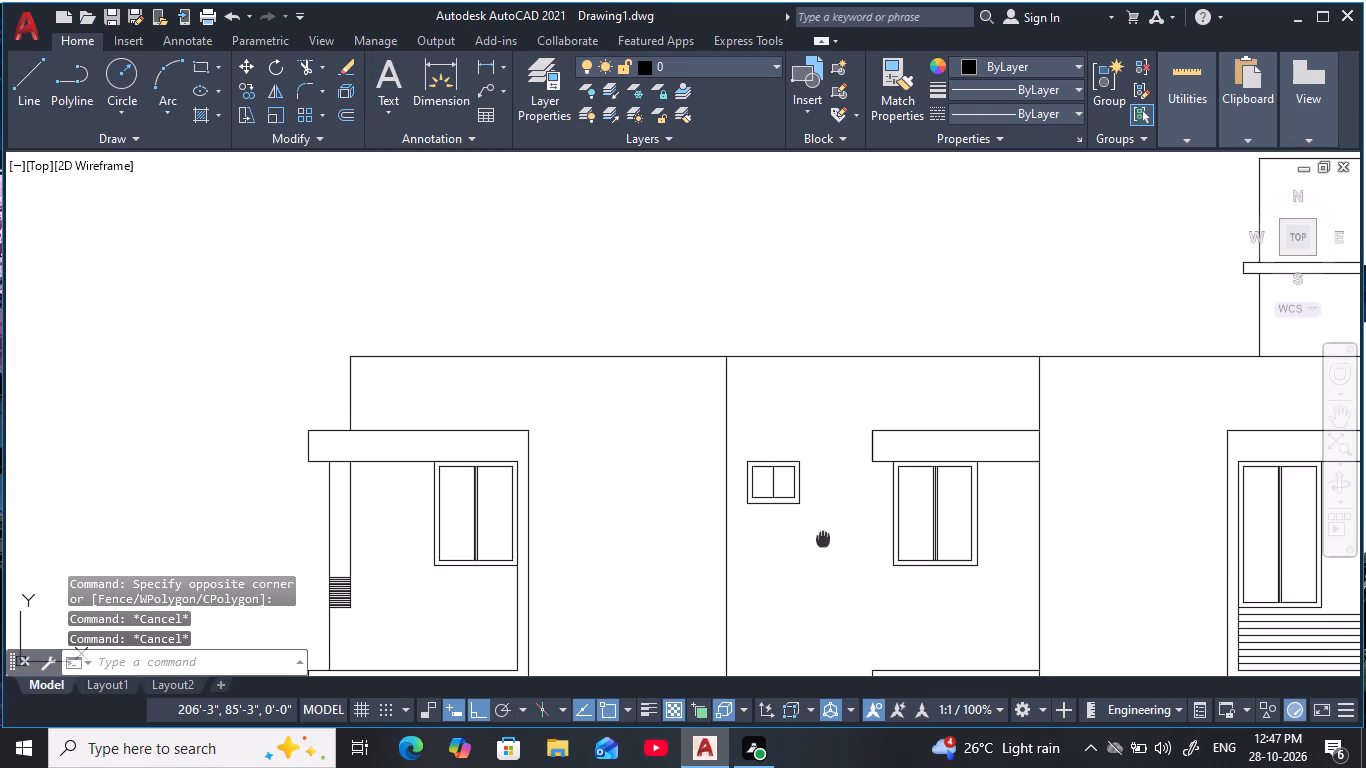
{"action": "middle_click_drag", "start_coordinate": [824, 538], "coordinate": [735, 374]}
{"action": "scroll", "coordinate": [727, 465], "scroll_direction": "down", "scroll_amount": 1}
{"action": "middle_click_drag", "start_coordinate": [728, 466], "coordinate": [735, 478]}
{"action": "scroll", "coordinate": [740, 487], "scroll_direction": "down", "scroll_amount": 1}
{"action": "middle_click_drag", "start_coordinate": [740, 487], "coordinate": [735, 469]}
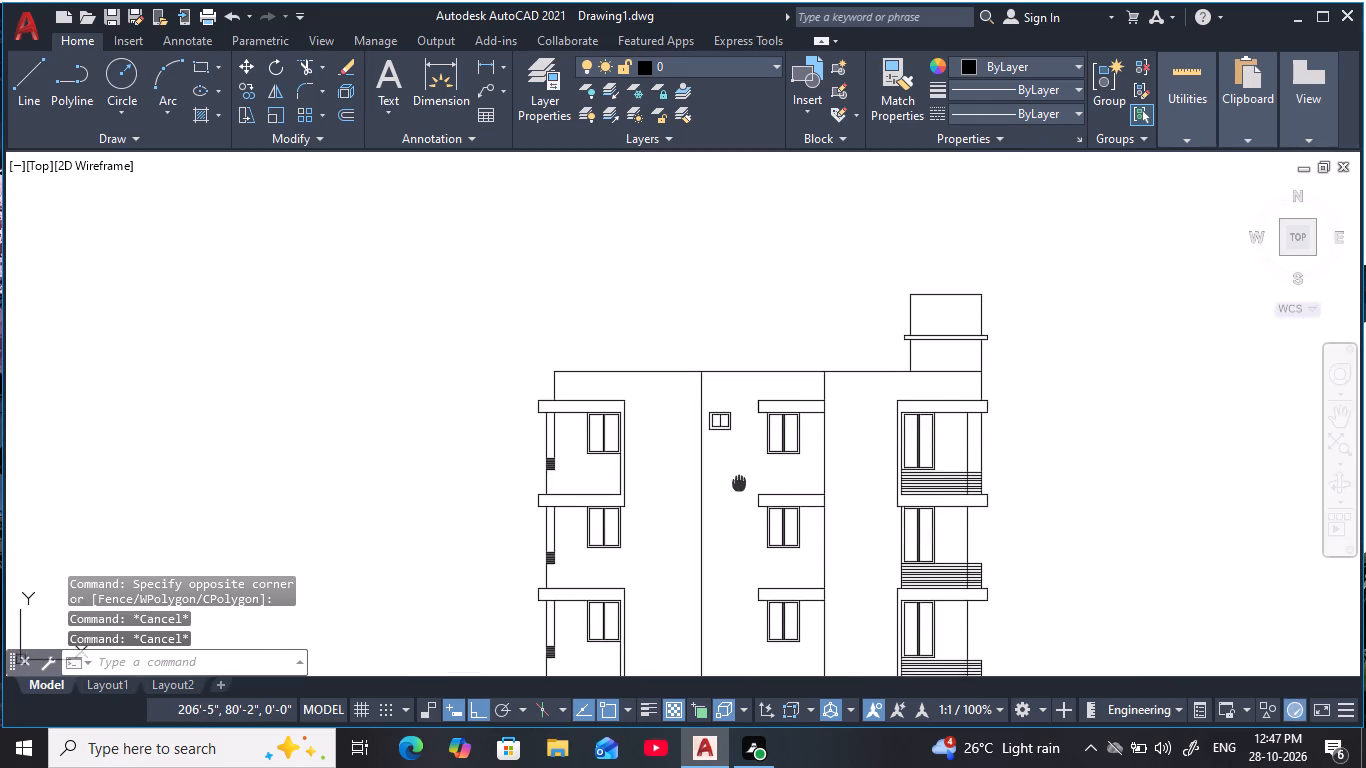
{"action": "middle_click_drag", "start_coordinate": [735, 469], "coordinate": [713, 370]}
{"action": "scroll", "coordinate": [713, 371], "scroll_direction": "up", "scroll_amount": 2}
{"action": "middle_click_drag", "start_coordinate": [714, 400], "coordinate": [722, 482]}
{"action": "key", "text": "Escape"}
{"action": "middle_click_drag", "start_coordinate": [723, 485], "coordinate": [712, 454]}
{"action": "key", "text": "Escape"}
{"action": "key", "text": "l"}
{"action": "key", "text": "space"}
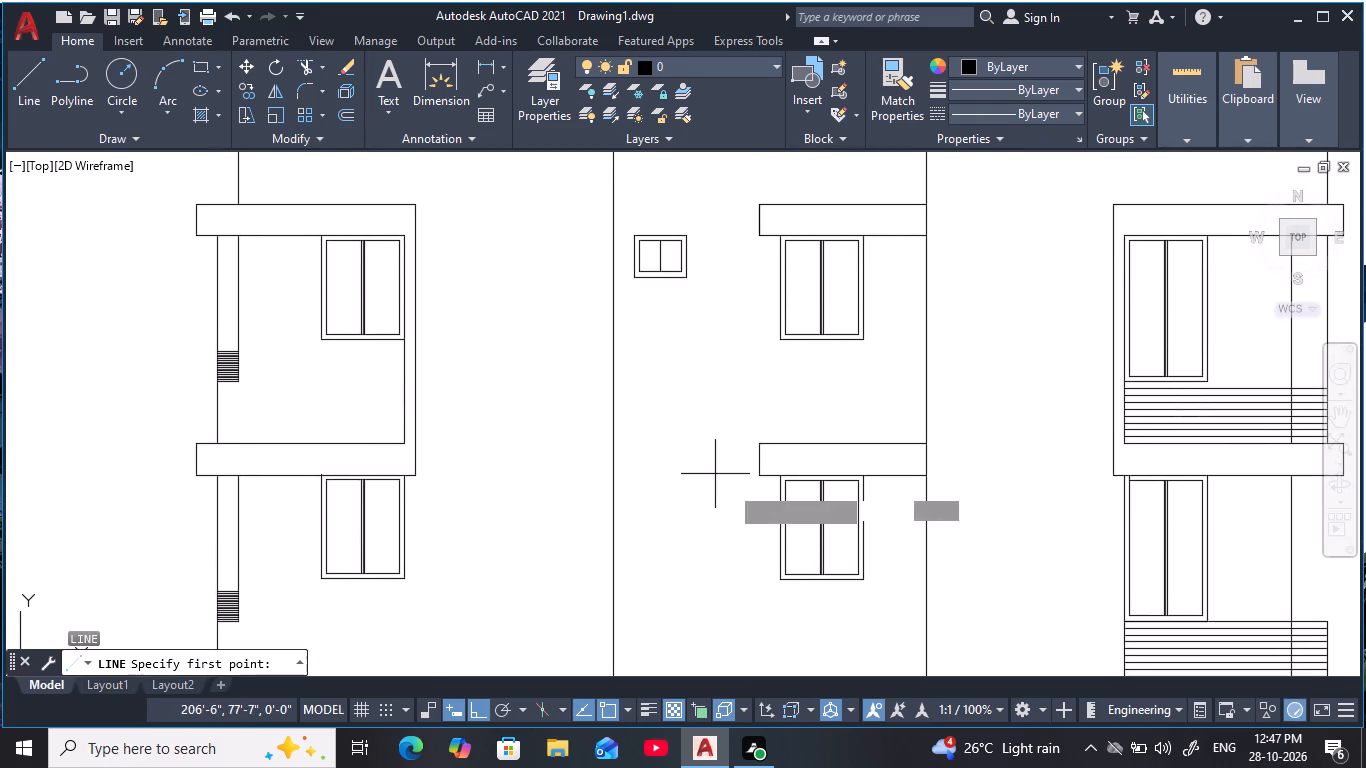
{"action": "left_click", "coordinate": [763, 476]}
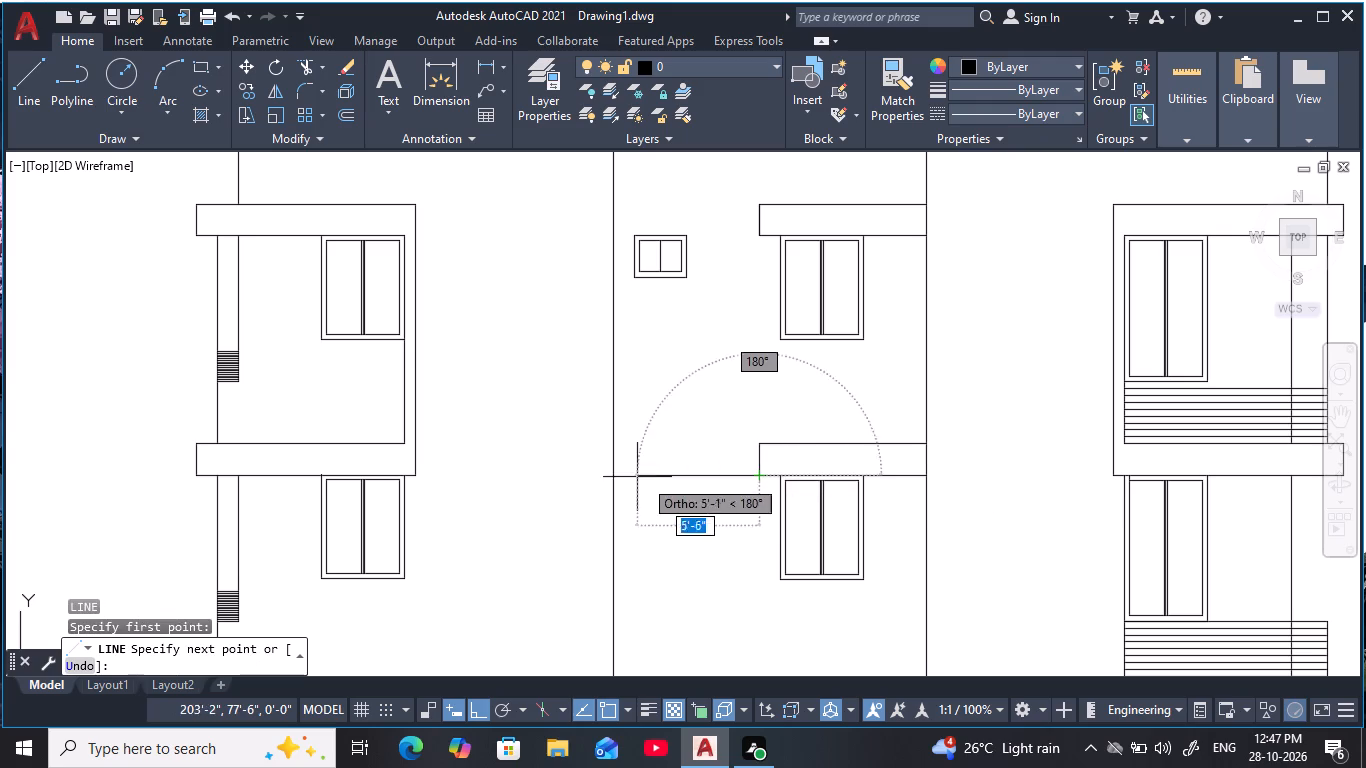
{"action": "left_click", "coordinate": [612, 478]}
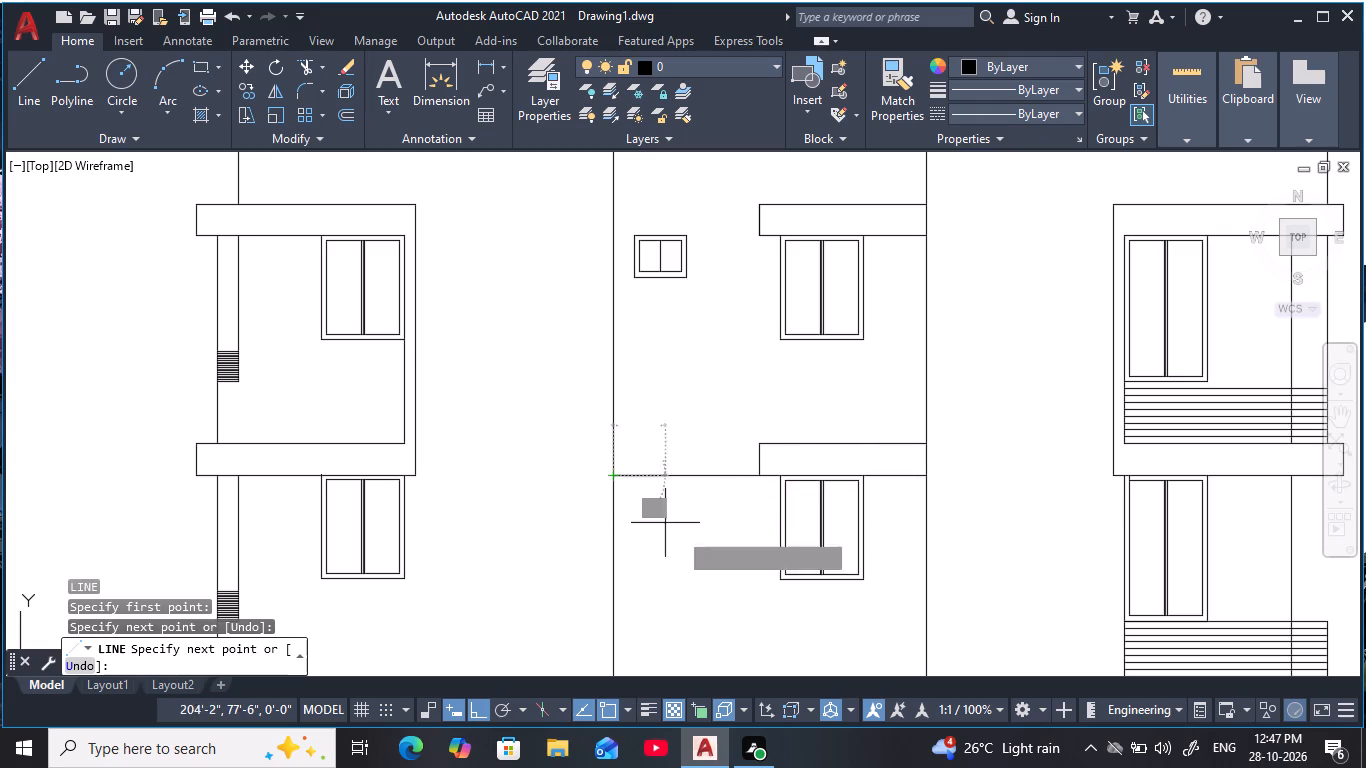
{"action": "middle_click_drag", "start_coordinate": [744, 584], "coordinate": [642, 430]}
{"action": "key", "text": "Escape"}
{"action": "key", "text": "Escape"}
{"action": "key", "text": "Escape"}
Draw a 7' horizontal line from the lower-left corner of the middle bay's third slab from the top to the left wall line.
{"action": "middle_click_drag", "start_coordinate": [674, 490], "coordinate": [674, 478]}
{"action": "key", "text": "space"}
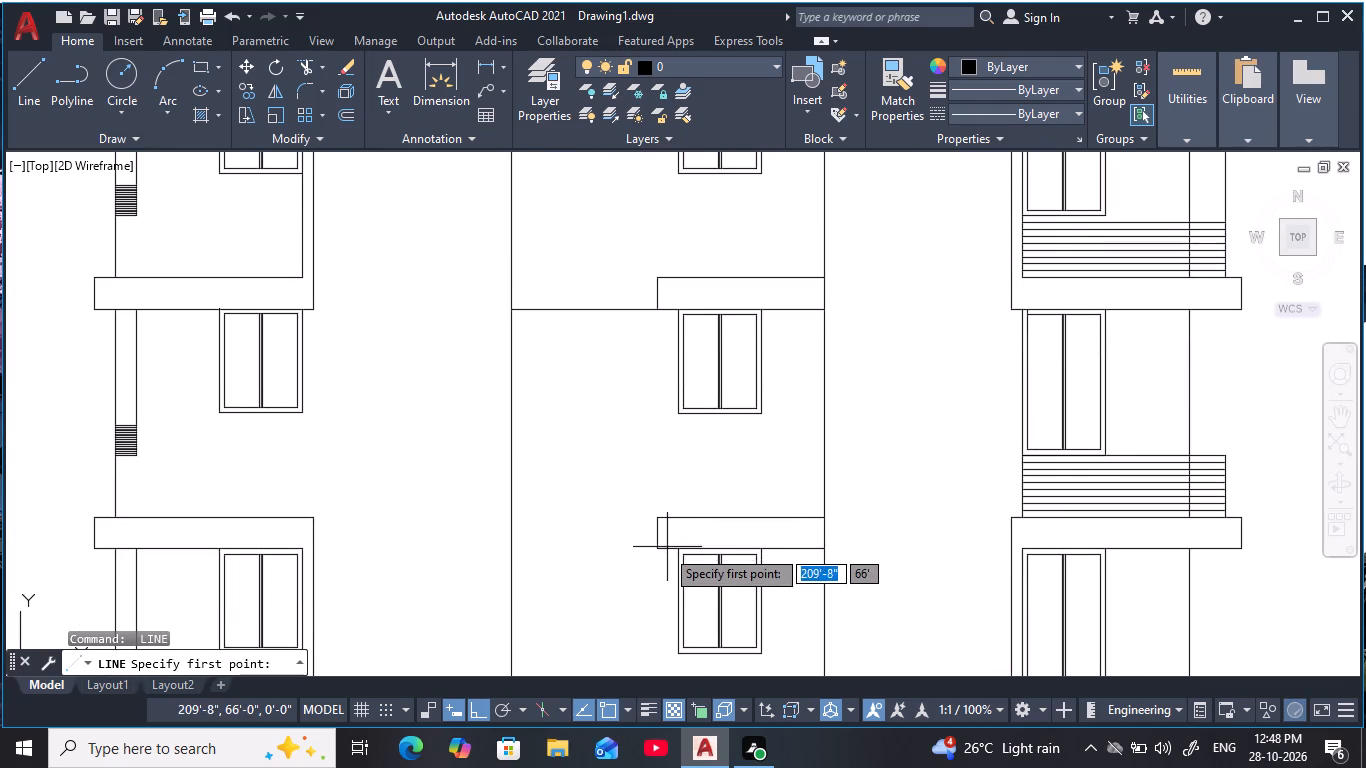
{"action": "left_click", "coordinate": [659, 549]}
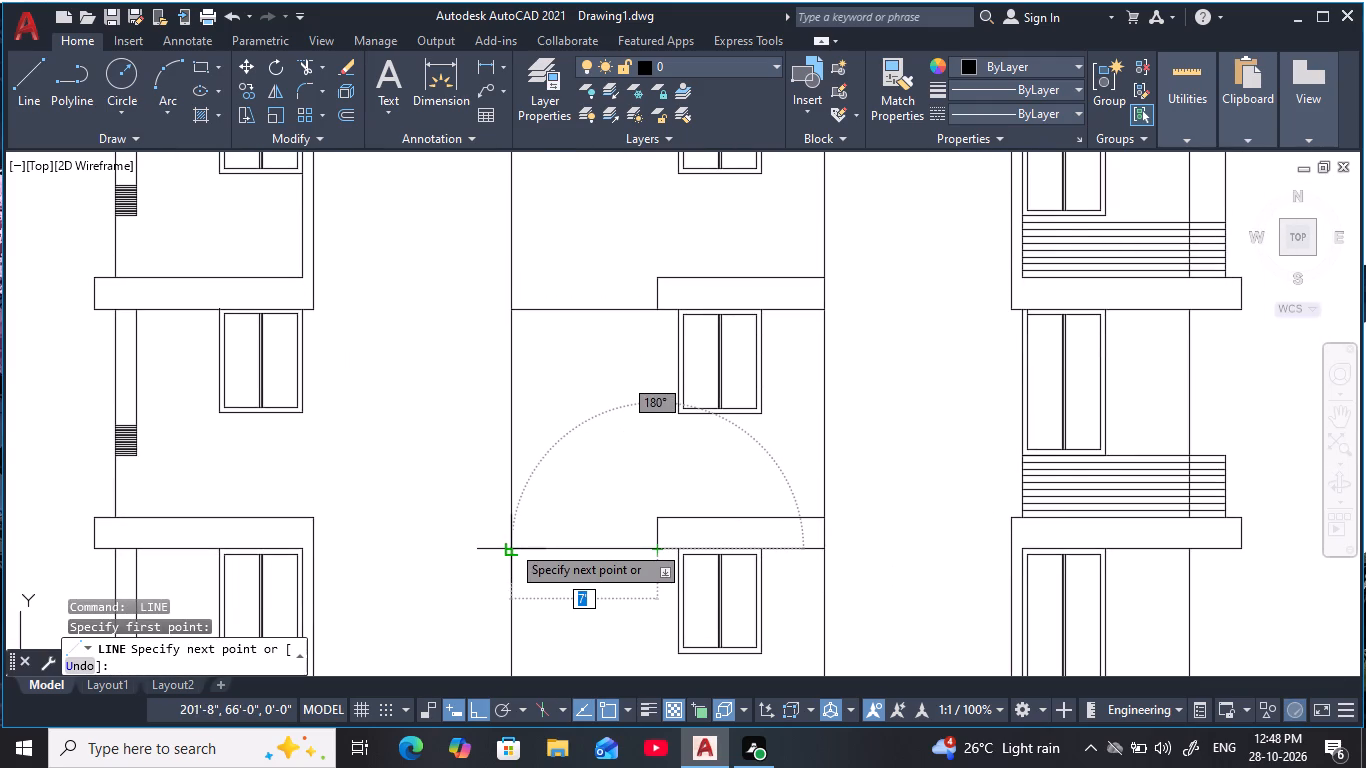
{"action": "left_click", "coordinate": [511, 544]}
{"action": "key", "text": "Escape"}
Draw a line from the lower-left corner of the middle bay's fourth slab from the top to the left wall line.
{"action": "middle_click_drag", "start_coordinate": [596, 536], "coordinate": [662, 338]}
{"action": "scroll", "coordinate": [759, 385], "scroll_direction": "down", "scroll_amount": 1}
{"action": "key", "text": "Escape"}
{"action": "key", "text": "Escape"}
{"action": "key", "text": "space"}
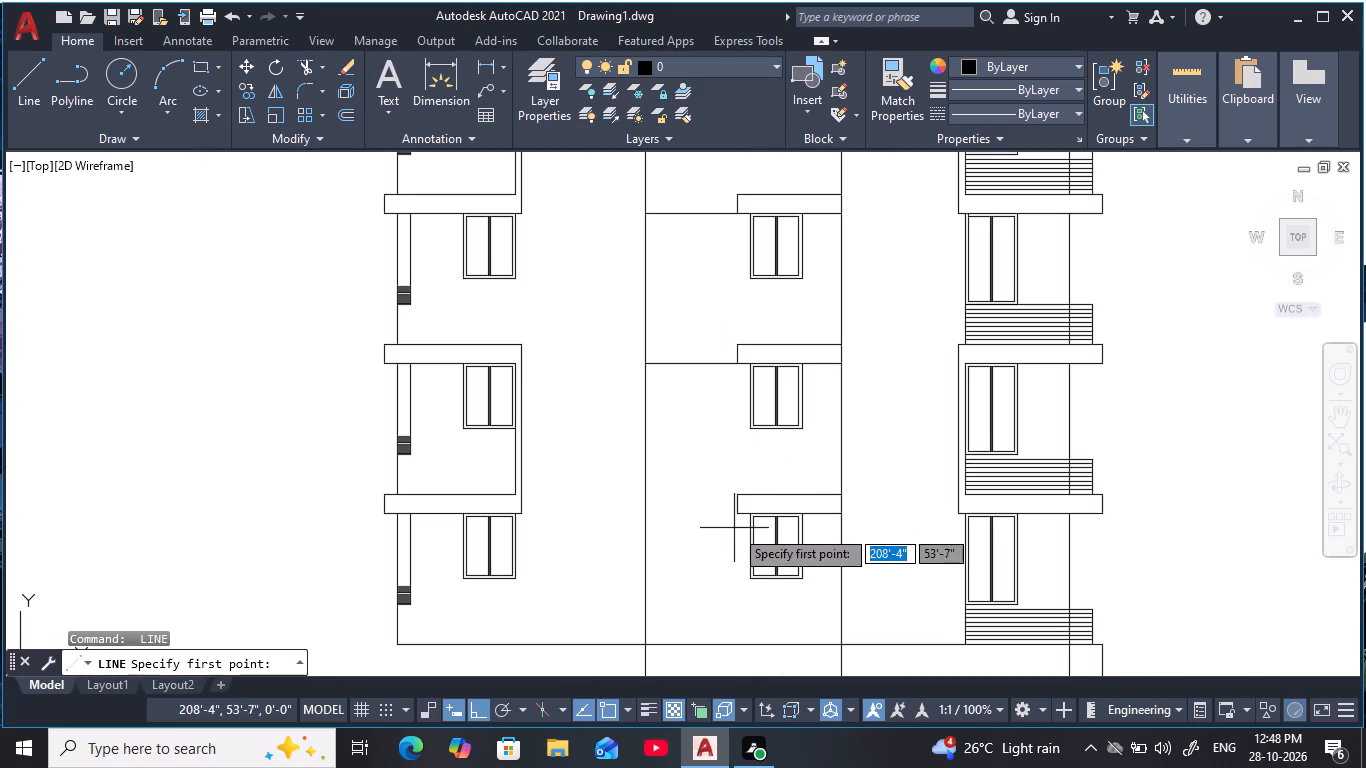
{"action": "left_click", "coordinate": [737, 513]}
{"action": "left_click", "coordinate": [635, 513]}
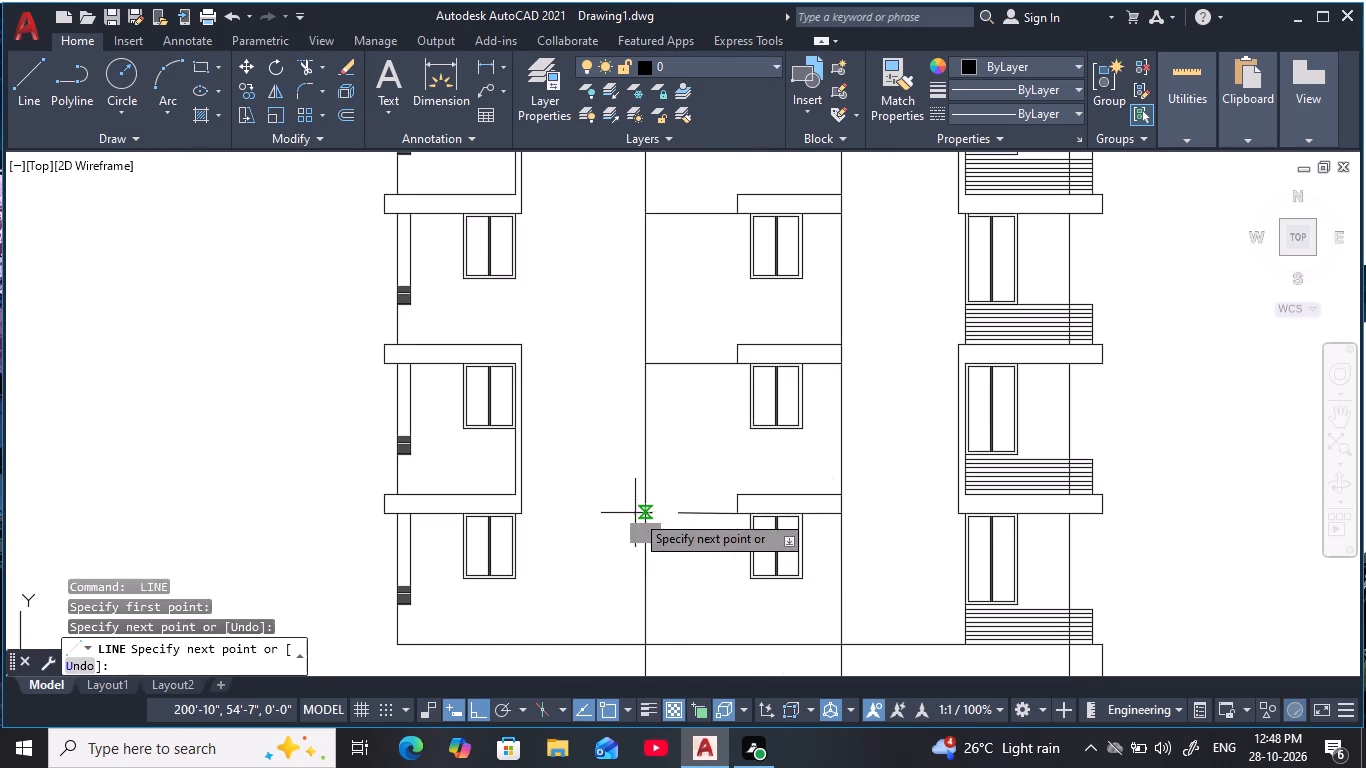
{"action": "key", "text": "Escape"}
{"action": "key", "text": "Escape"}
Copy the whole small window by its upper-right corner straight down onto the first slab-level line below it.
{"action": "scroll", "coordinate": [702, 468], "scroll_direction": "down", "scroll_amount": 1}
{"action": "middle_click_drag", "start_coordinate": [702, 468], "coordinate": [702, 565]}
{"action": "key", "text": "Escape"}
{"action": "key", "text": "Escape"}
{"action": "scroll", "coordinate": [717, 370], "scroll_direction": "up", "scroll_amount": 2}
{"action": "key", "text": "Escape"}
{"action": "middle_click_drag", "start_coordinate": [717, 370], "coordinate": [730, 420]}
{"action": "key", "text": "Escape"}
{"action": "key", "text": "Escape"}
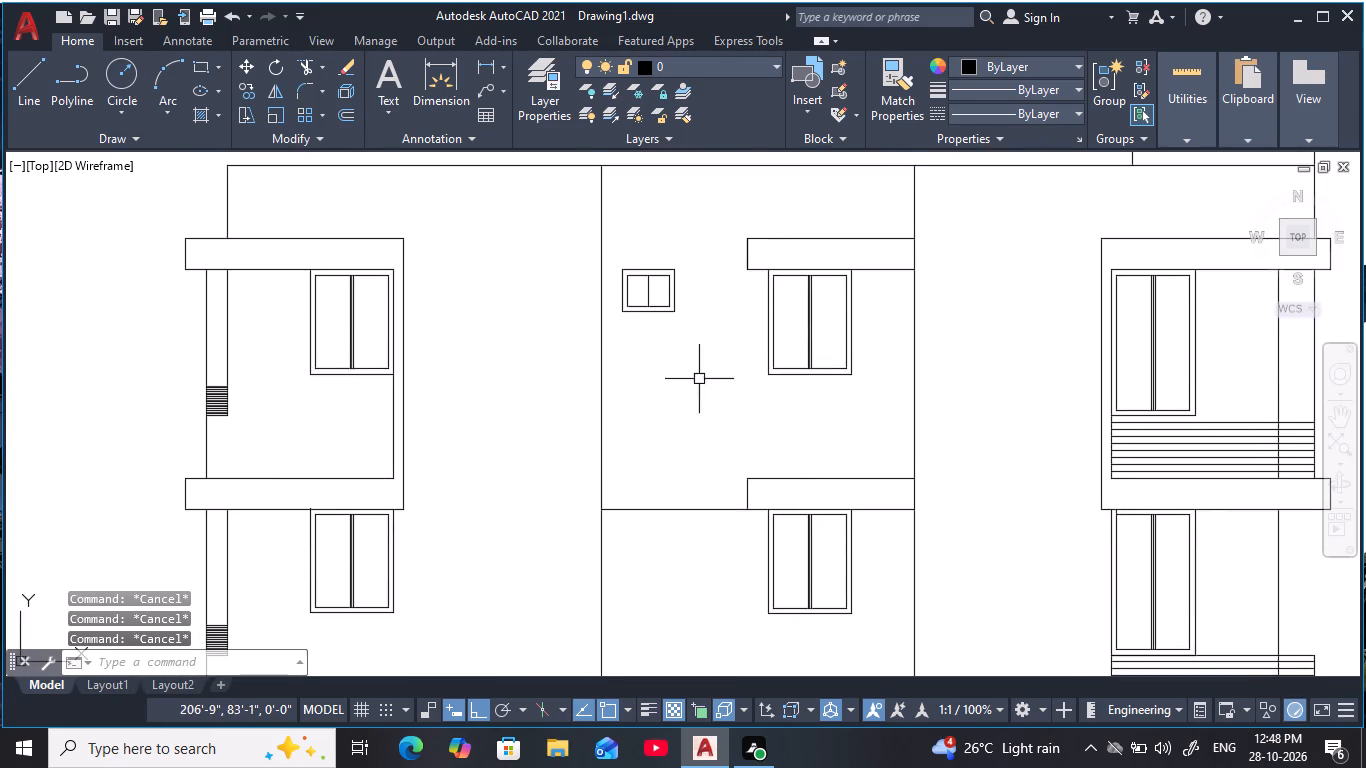
{"action": "key", "text": "Escape"}
{"action": "scroll", "coordinate": [682, 293], "scroll_direction": "up", "scroll_amount": 2}
{"action": "key", "text": "Escape"}
{"action": "middle_click_drag", "start_coordinate": [686, 307], "coordinate": [715, 335]}
{"action": "key", "text": "Escape"}
{"action": "key", "text": "Escape"}
{"action": "left_click", "coordinate": [547, 241]}
{"action": "left_click", "coordinate": [736, 416]}
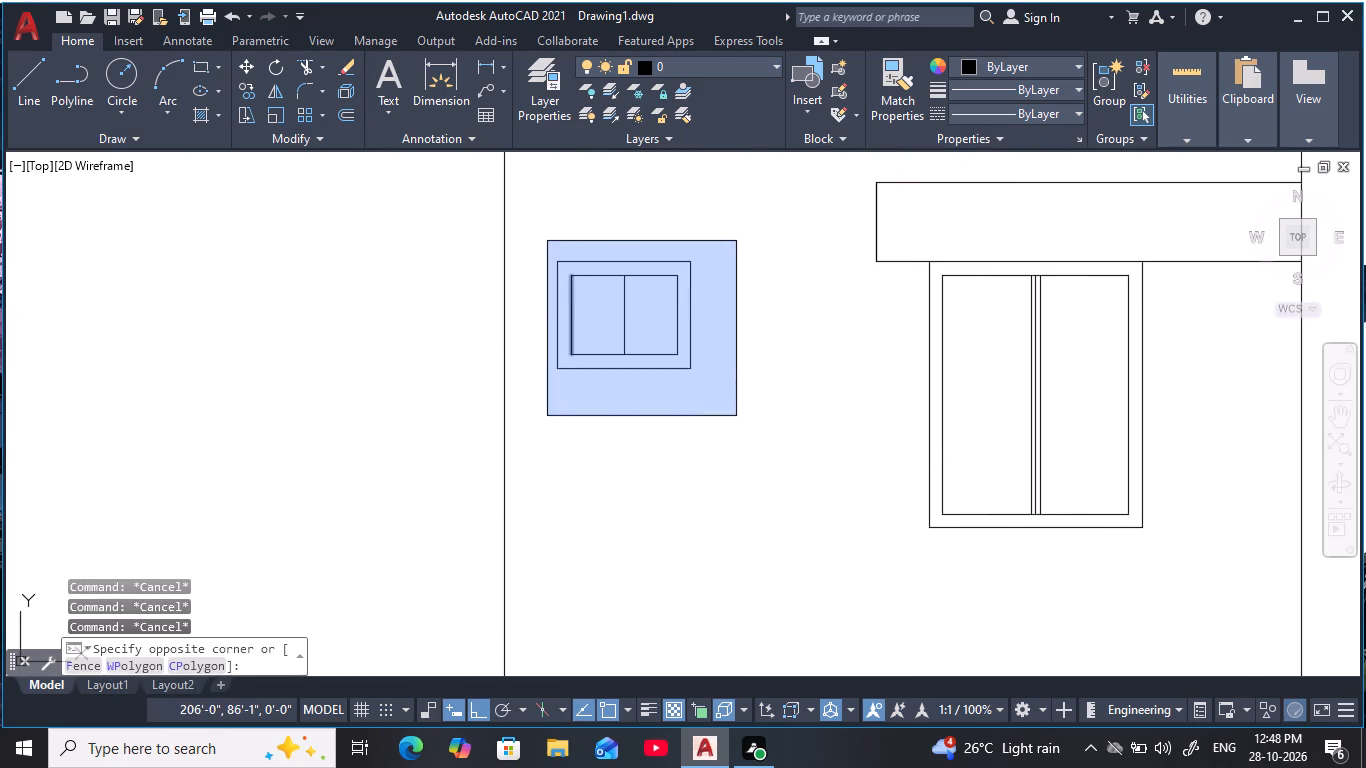
{"action": "type", "text": "co"}
{"action": "key", "text": "space"}
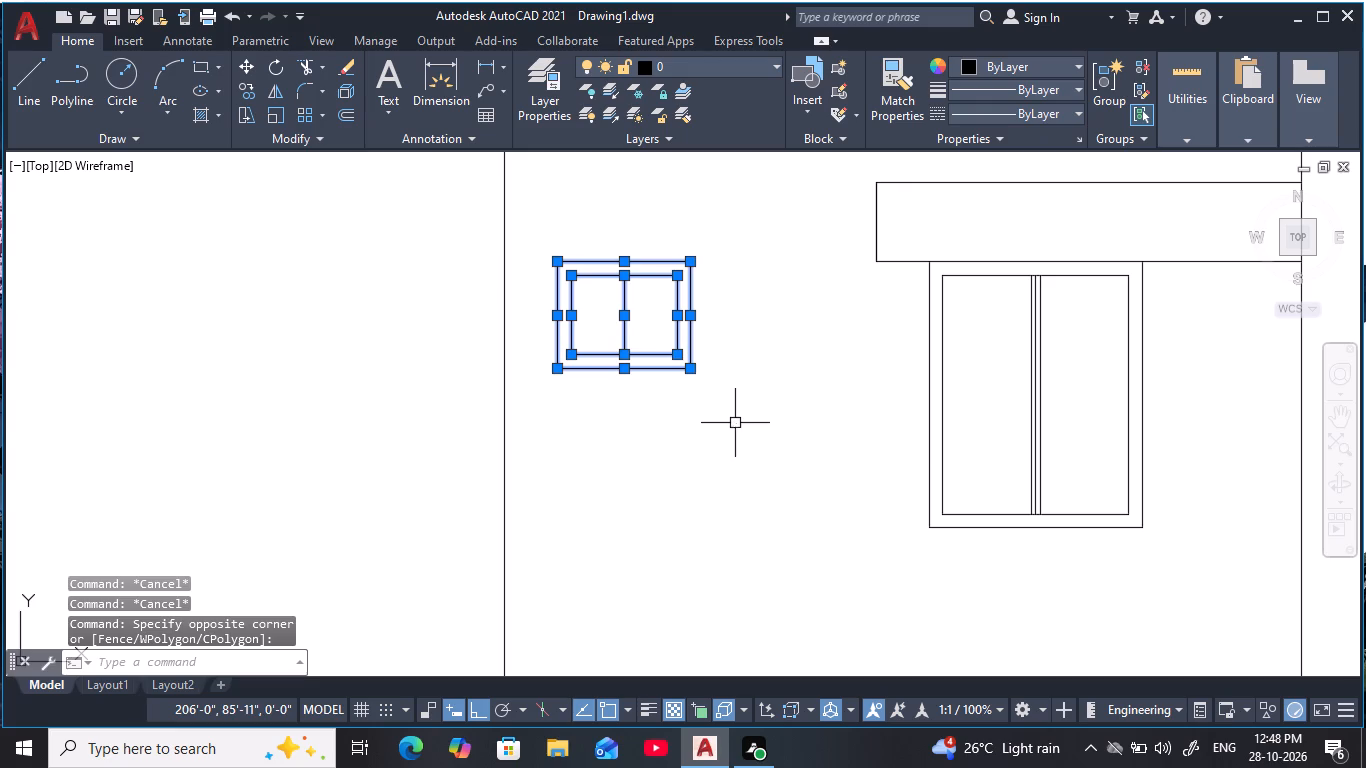
{"action": "left_click", "coordinate": [687, 256]}
{"action": "middle_click_drag", "start_coordinate": [697, 555], "coordinate": [701, 331]}
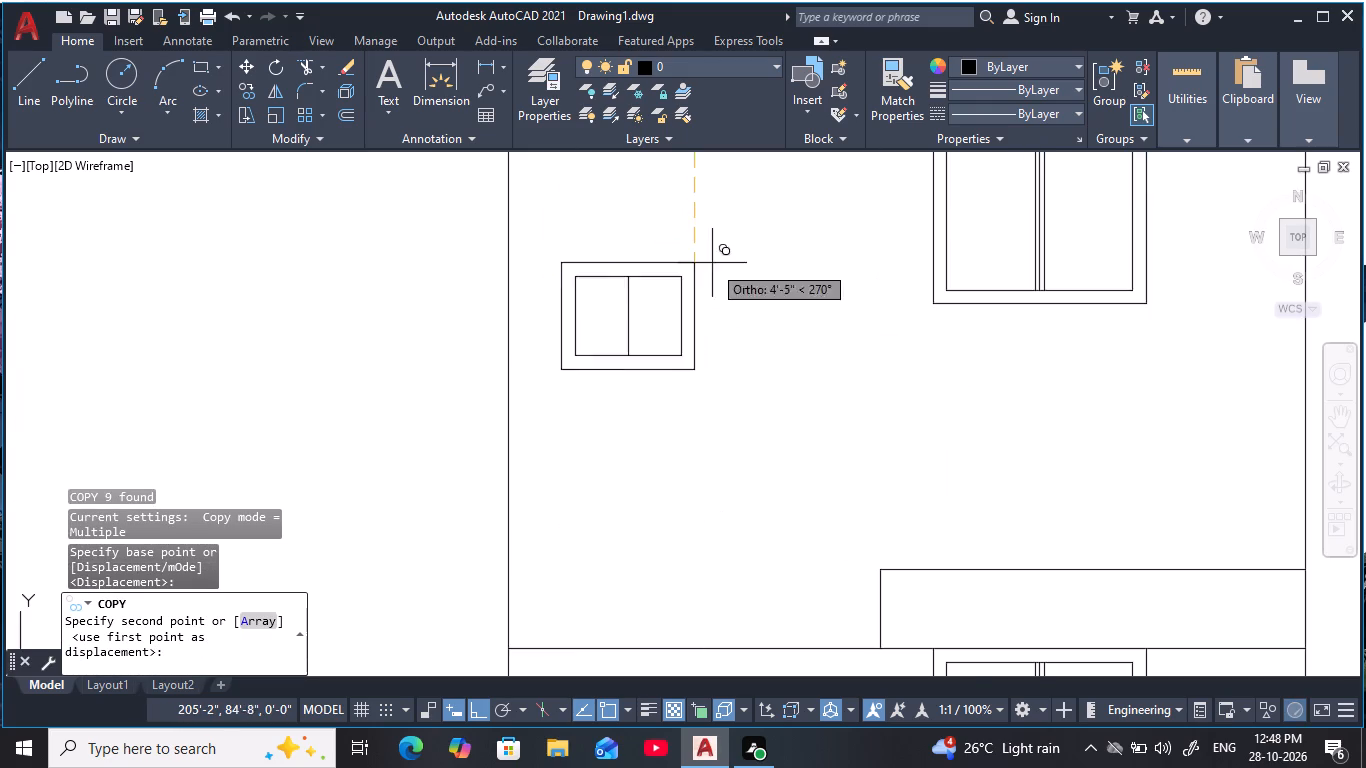
{"action": "scroll", "coordinate": [710, 486], "scroll_direction": "down", "scroll_amount": 1}
{"action": "left_click", "coordinate": [699, 587]}
Place a second copy of the small window 23'-0" below the original, against the next slab-level line.
{"action": "middle_click_drag", "start_coordinate": [712, 614], "coordinate": [693, 375]}
{"action": "middle_click_drag", "start_coordinate": [711, 529], "coordinate": [712, 341]}
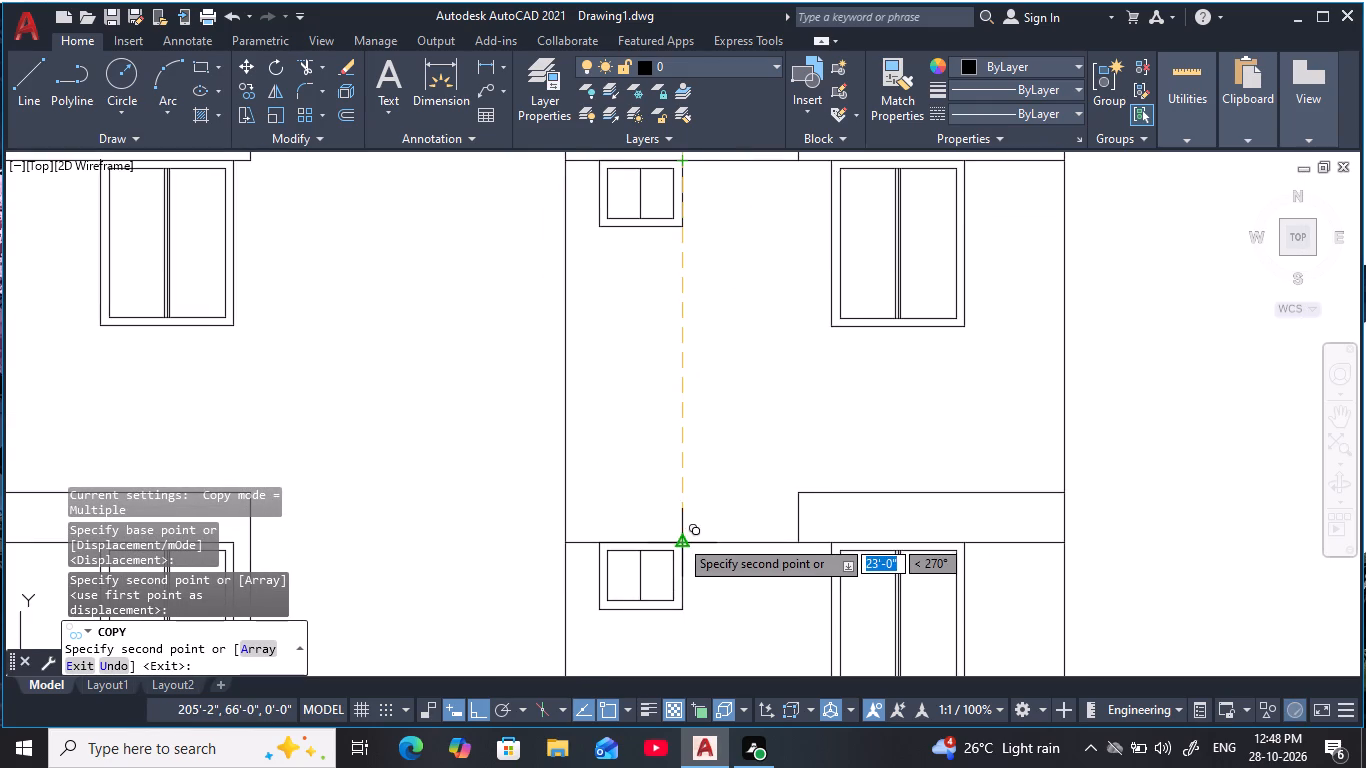
{"action": "left_click", "coordinate": [681, 539]}
Place a third copy of the small window 34'-5" below the original, against the lowest horizontal guide line.
{"action": "middle_click_drag", "start_coordinate": [744, 502], "coordinate": [758, 355]}
{"action": "scroll", "coordinate": [739, 452], "scroll_direction": "down", "scroll_amount": 1}
{"action": "middle_click_drag", "start_coordinate": [709, 626], "coordinate": [709, 623]}
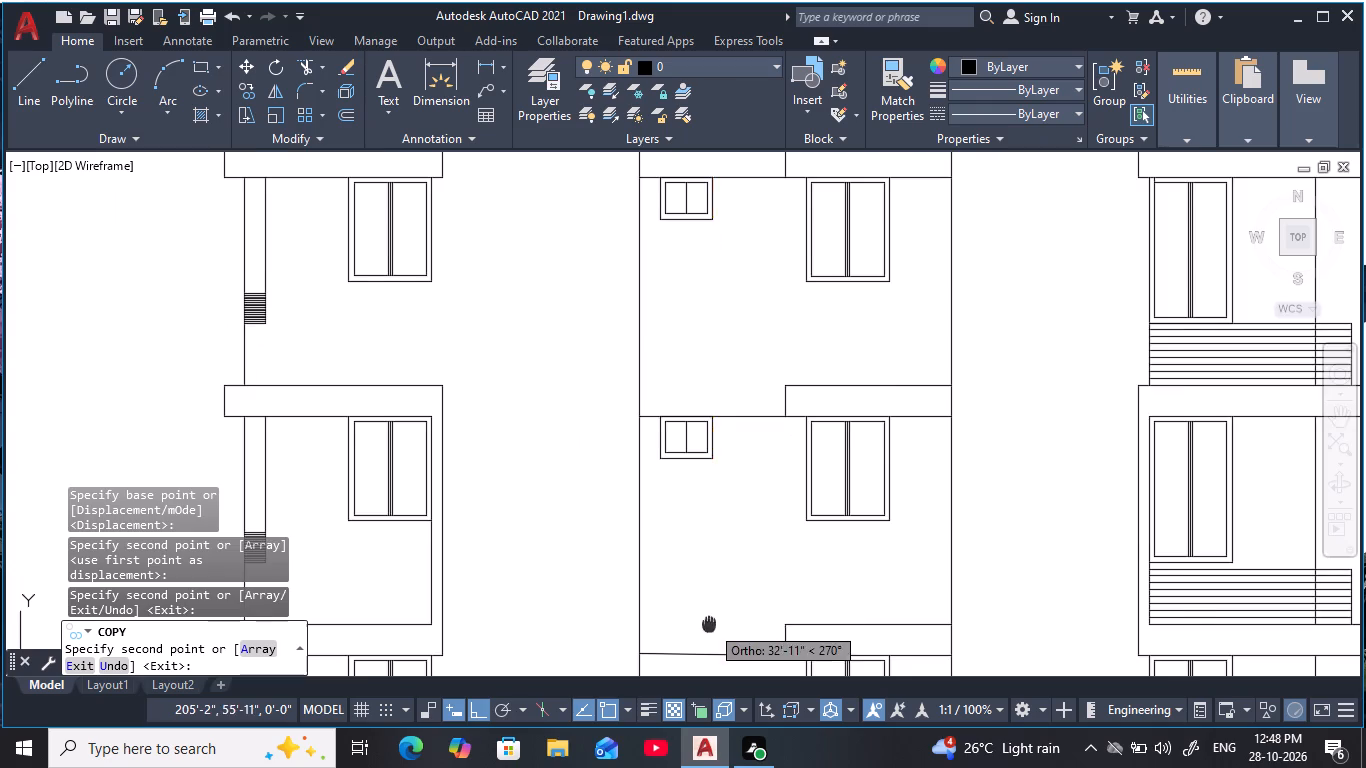
{"action": "middle_click_drag", "start_coordinate": [709, 623], "coordinate": [718, 442]}
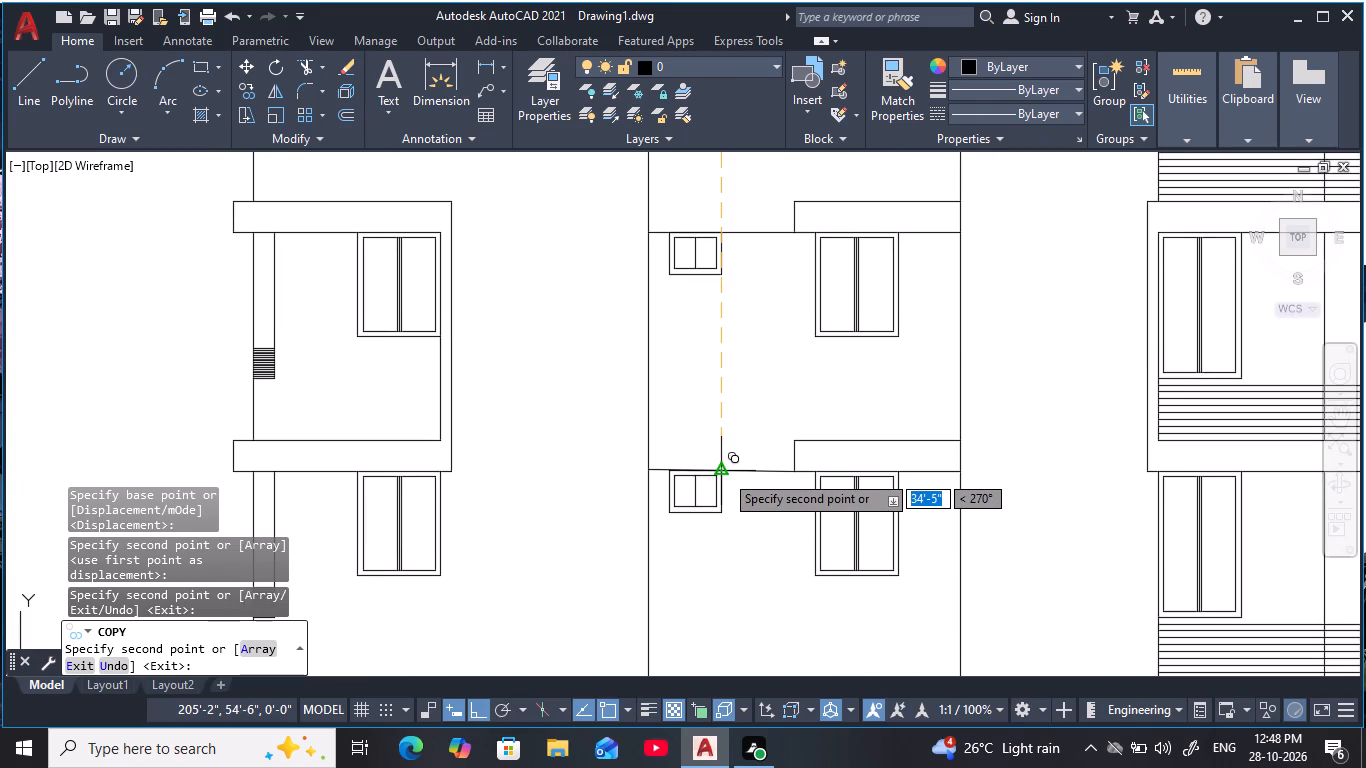
{"action": "left_click", "coordinate": [724, 473]}
{"action": "key", "text": "Escape"}
{"action": "key", "text": "Escape"}
Erase the lowest horizontal guide line above the bottom small window in the middle bay.
{"action": "scroll", "coordinate": [765, 387], "scroll_direction": "down", "scroll_amount": 1}
{"action": "middle_click", "coordinate": [764, 387]}
{"action": "key", "text": "Escape"}
{"action": "key", "text": "Escape"}
{"action": "key", "text": "Escape"}
{"action": "left_click", "coordinate": [771, 453]}
{"action": "left_click", "coordinate": [762, 427]}
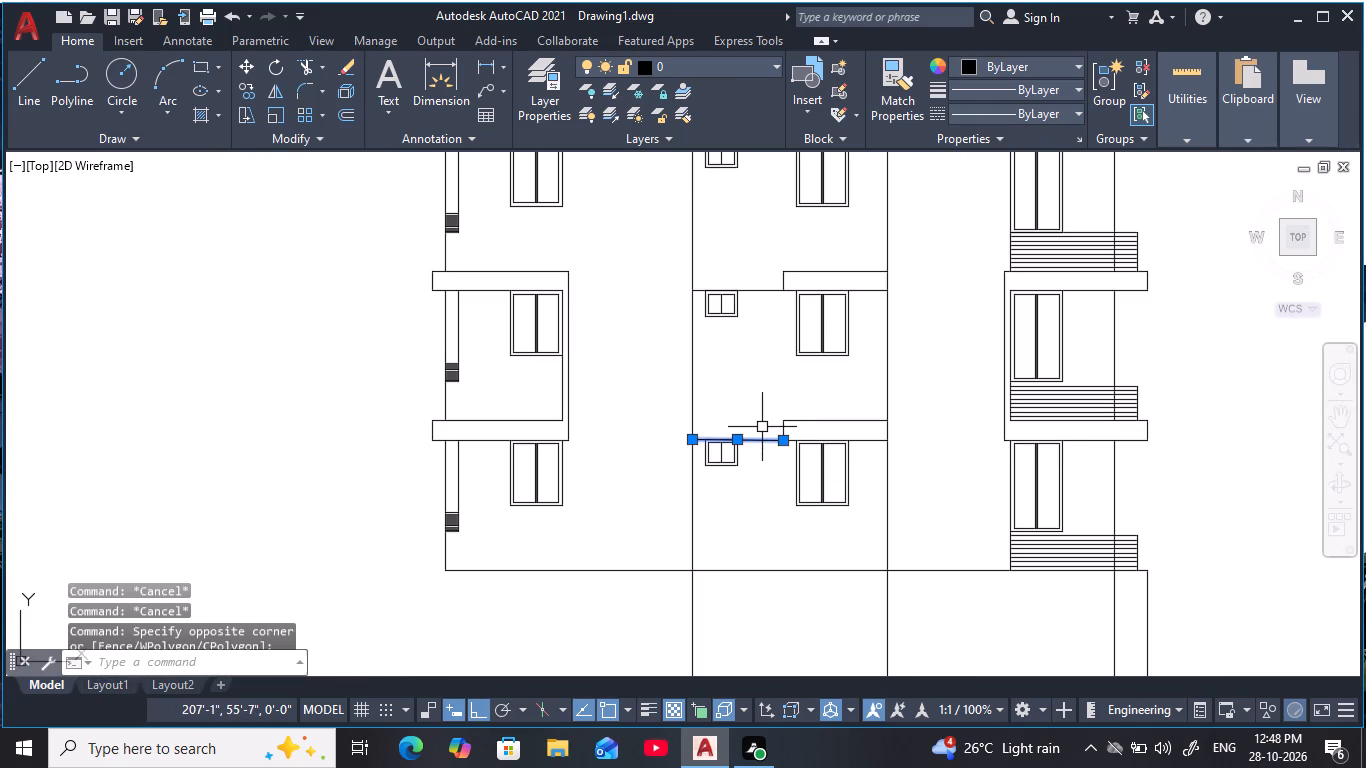
{"action": "type", "text": "e"}
{"action": "key", "text": "space"}
Erase the two remaining horizontal guide lines above the small windows on the second and third floors from the top.
{"action": "middle_click_drag", "start_coordinate": [751, 363], "coordinate": [732, 534]}
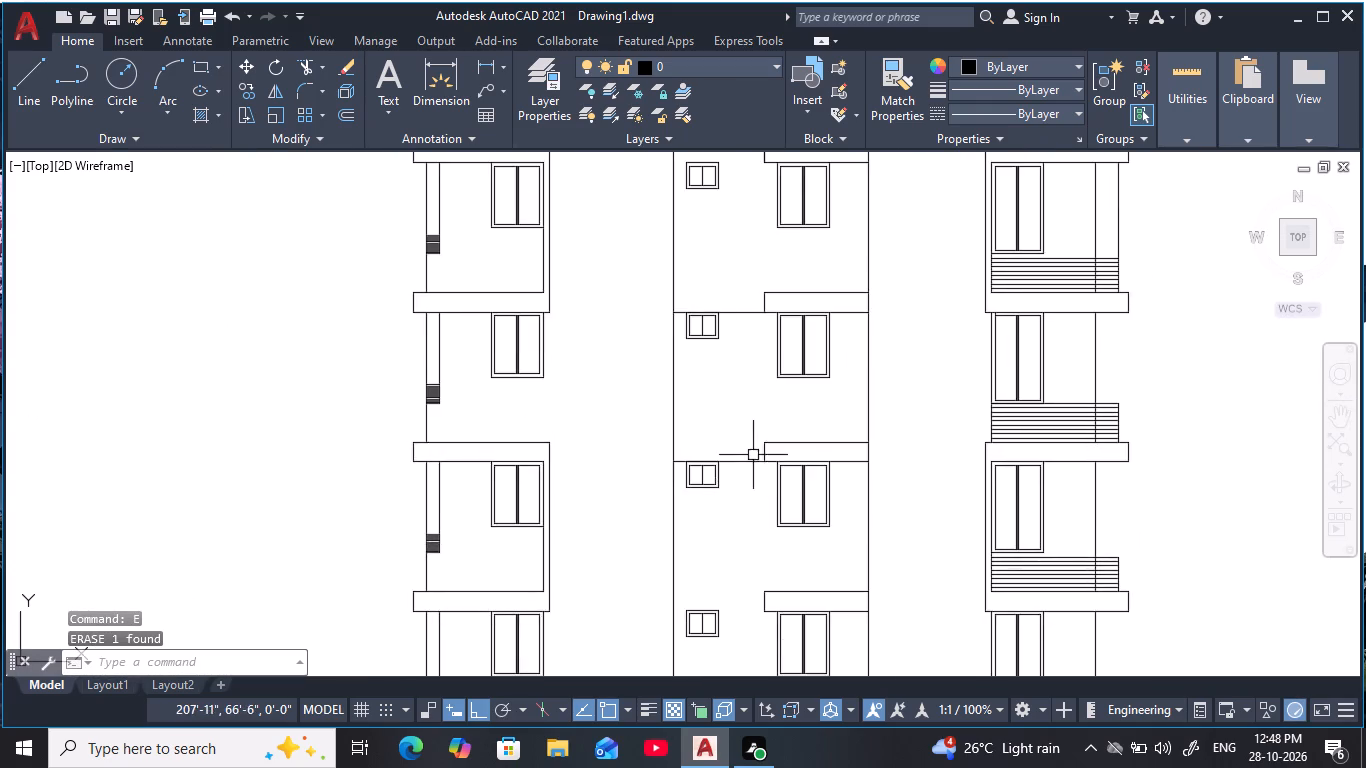
{"action": "scroll", "coordinate": [742, 466], "scroll_direction": "up", "scroll_amount": 2}
{"action": "left_click", "coordinate": [753, 506]}
{"action": "left_click", "coordinate": [677, 385]}
{"action": "key", "text": "Escape"}
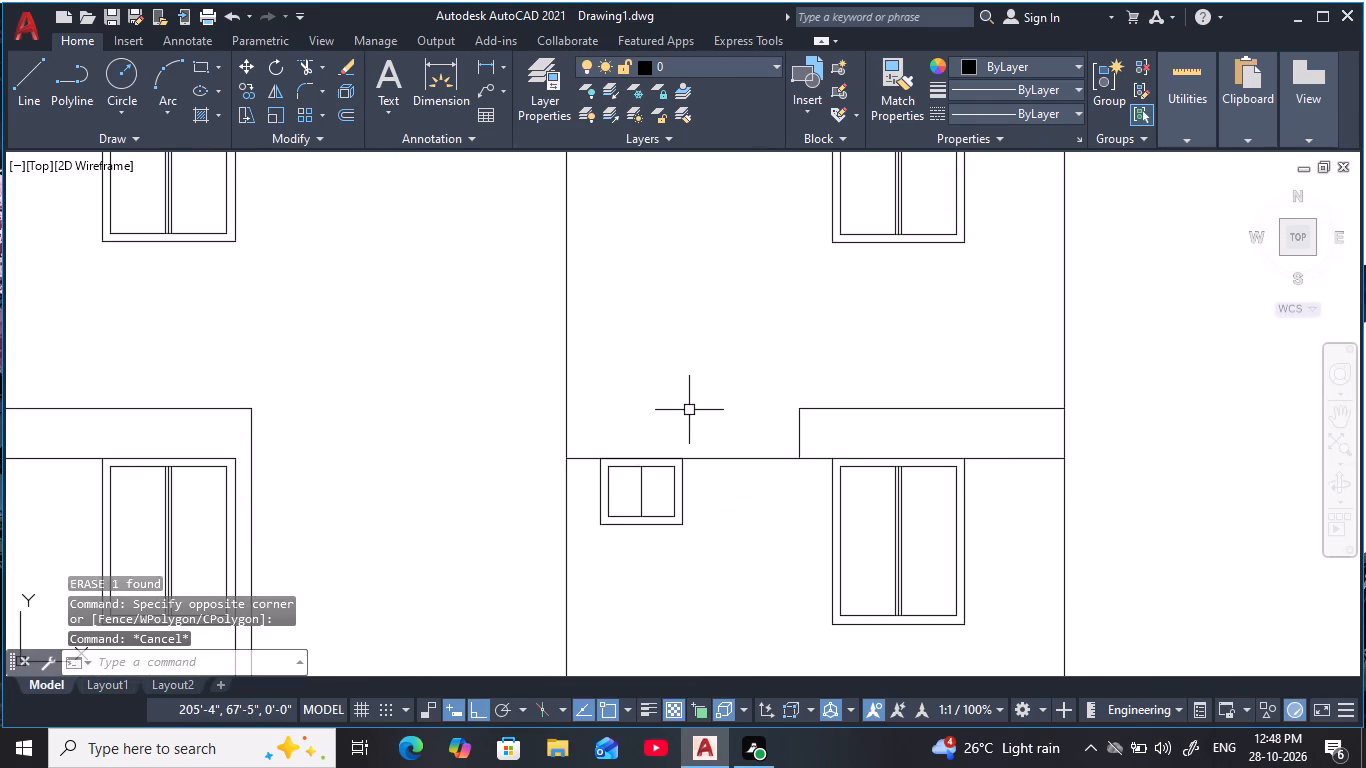
{"action": "key", "text": "Escape"}
{"action": "key", "text": "Escape"}
{"action": "left_click", "coordinate": [747, 486]}
{"action": "left_click", "coordinate": [710, 406]}
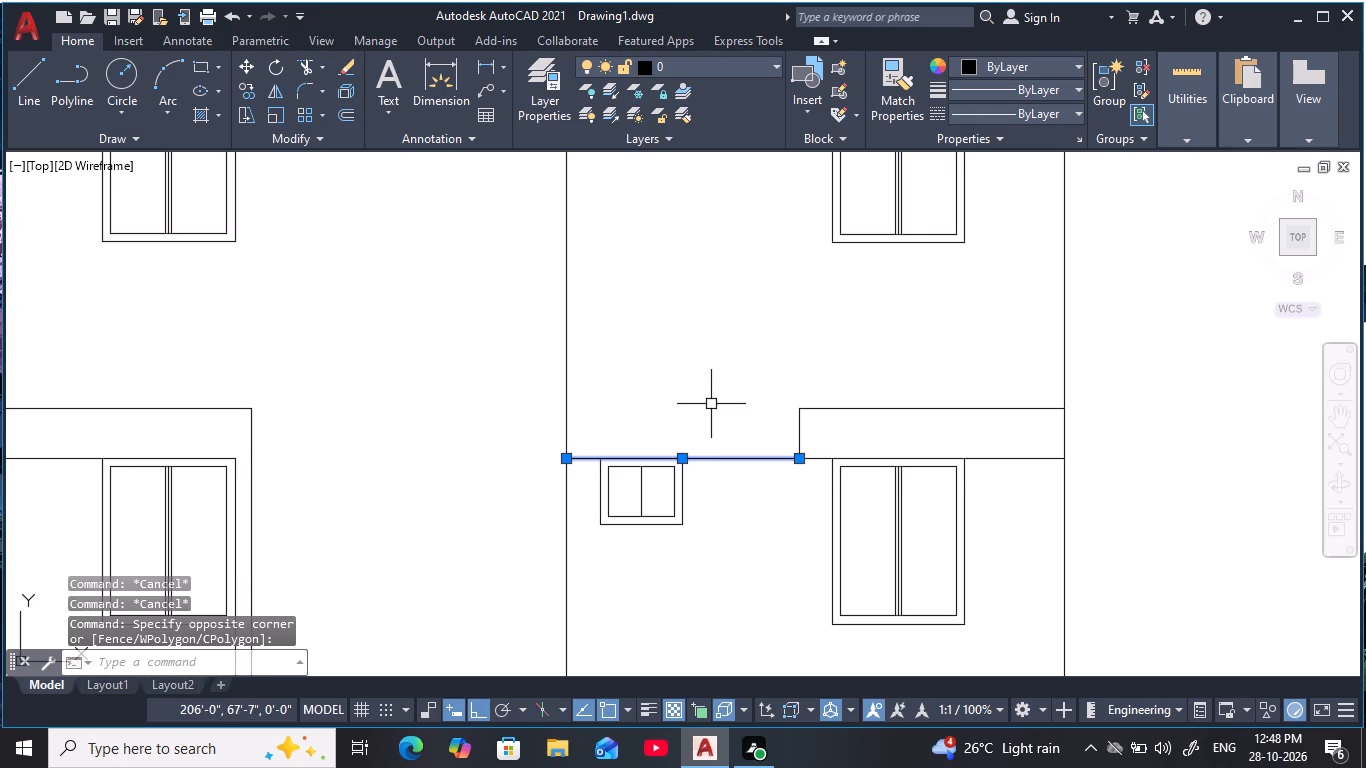
{"action": "type", "text": "e"}
{"action": "key", "text": "space"}
{"action": "middle_click_drag", "start_coordinate": [720, 394], "coordinate": [738, 738]}
{"action": "left_click", "coordinate": [782, 498]}
{"action": "left_click", "coordinate": [731, 356]}
{"action": "key", "text": "space"}
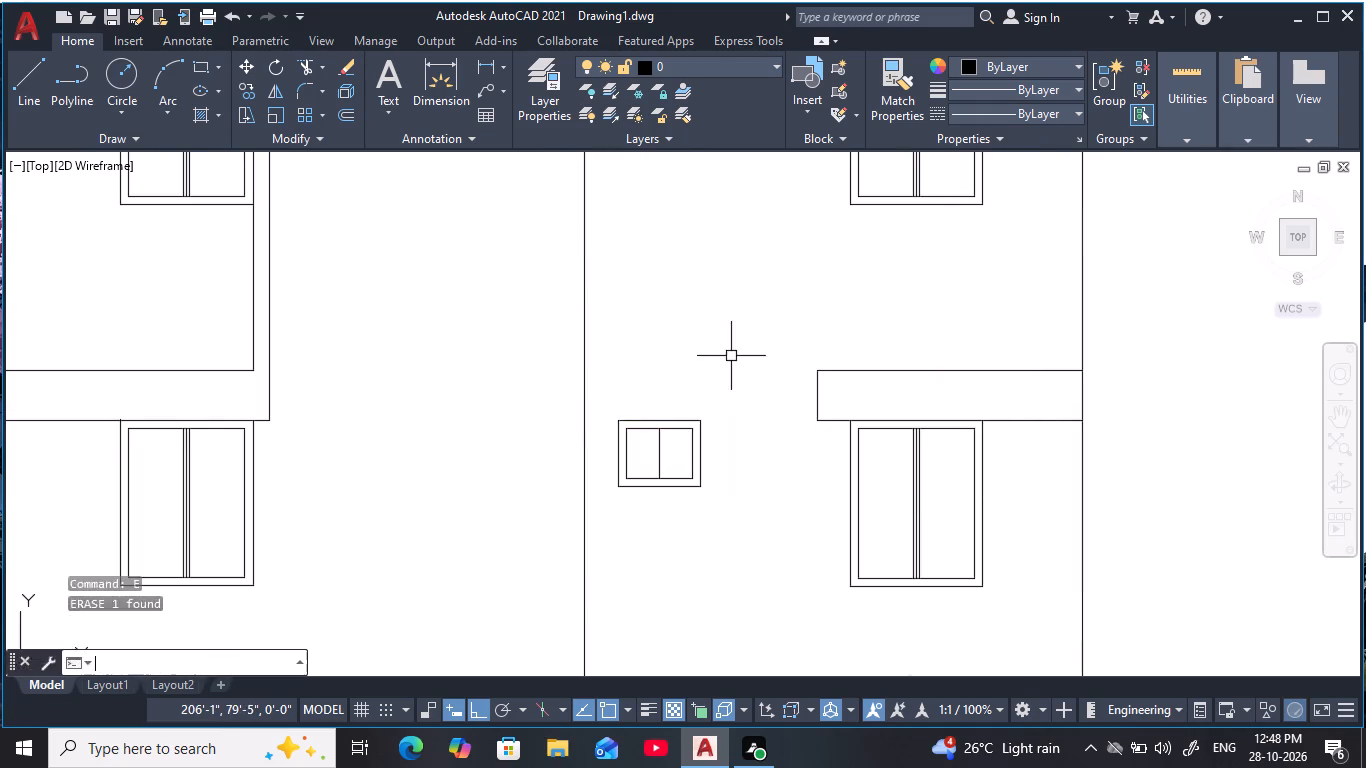
Review the whole elevation with the small windows placed on each floor of the middle bay.
{"action": "middle_click_drag", "start_coordinate": [738, 370], "coordinate": [753, 767]}
{"action": "scroll", "coordinate": [791, 506], "scroll_direction": "down", "scroll_amount": 3}
{"action": "middle_click_drag", "start_coordinate": [793, 521], "coordinate": [751, 350]}
{"action": "scroll", "coordinate": [760, 440], "scroll_direction": "down", "scroll_amount": 1}
{"action": "middle_click", "coordinate": [758, 457]}
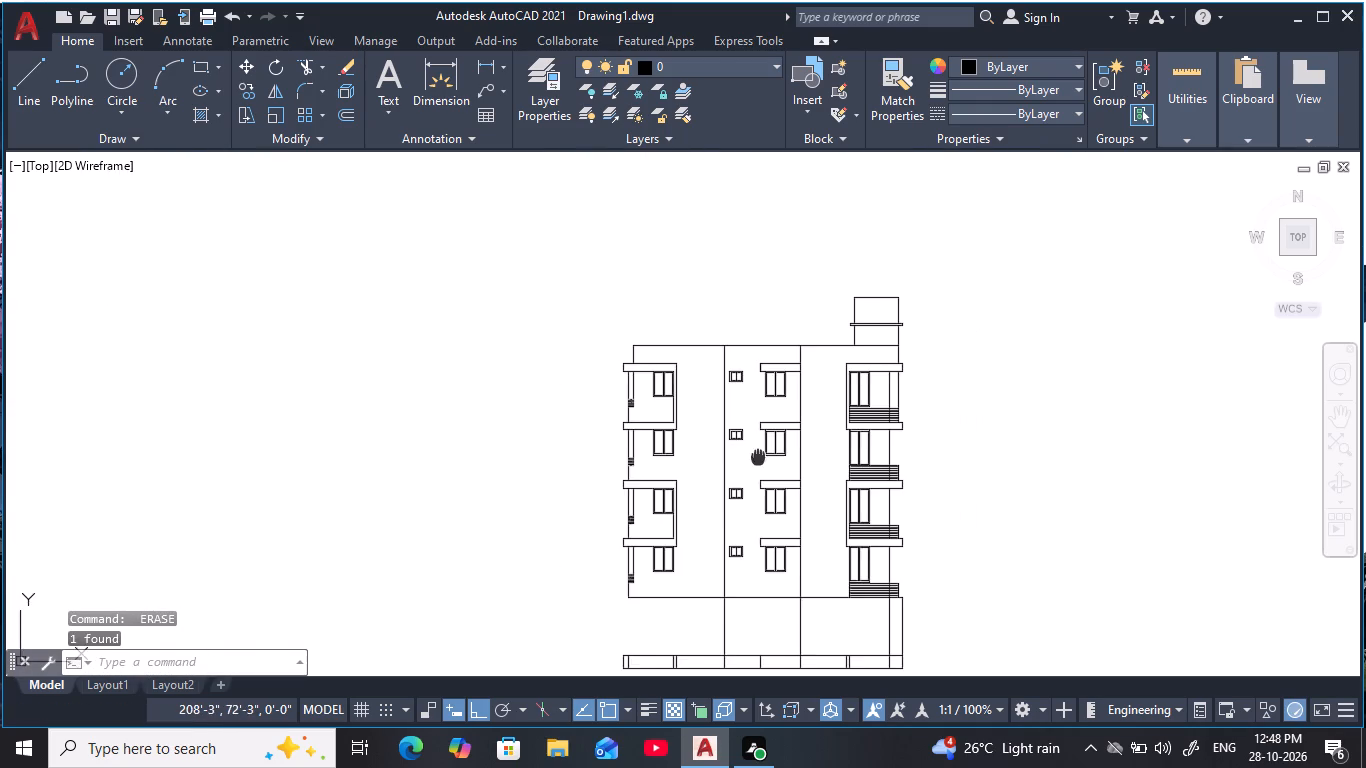
{"action": "key", "text": "Escape"}
{"action": "key", "text": "Escape"}
{"action": "key", "text": "Escape"}
{"action": "middle_click_drag", "start_coordinate": [763, 510], "coordinate": [749, 520]}
{"action": "scroll", "coordinate": [761, 510], "scroll_direction": "up", "scroll_amount": 1}
{"action": "key", "text": "Escape"}
{"action": "key", "text": "Escape"}
{"action": "key", "text": "Escape"}
{"action": "key", "text": "Escape"}
{"action": "key", "text": "Escape"}
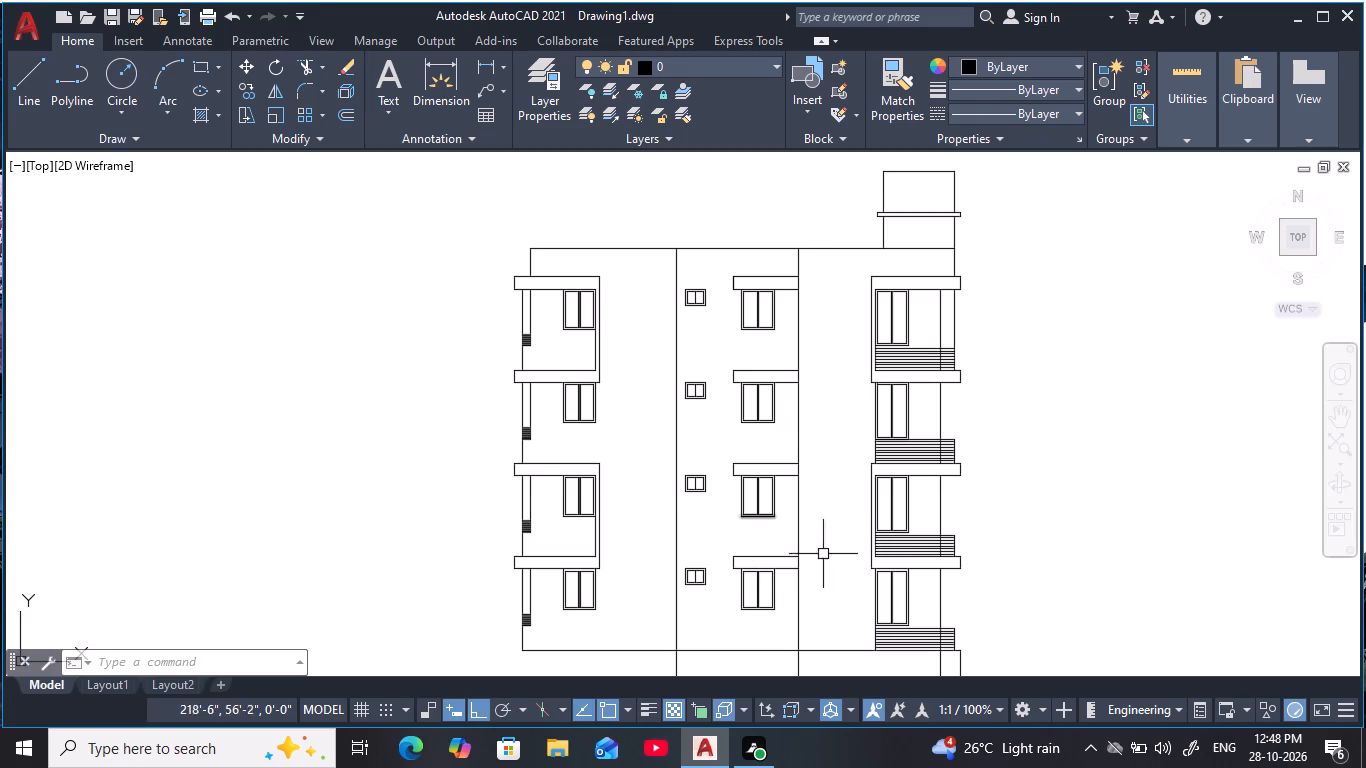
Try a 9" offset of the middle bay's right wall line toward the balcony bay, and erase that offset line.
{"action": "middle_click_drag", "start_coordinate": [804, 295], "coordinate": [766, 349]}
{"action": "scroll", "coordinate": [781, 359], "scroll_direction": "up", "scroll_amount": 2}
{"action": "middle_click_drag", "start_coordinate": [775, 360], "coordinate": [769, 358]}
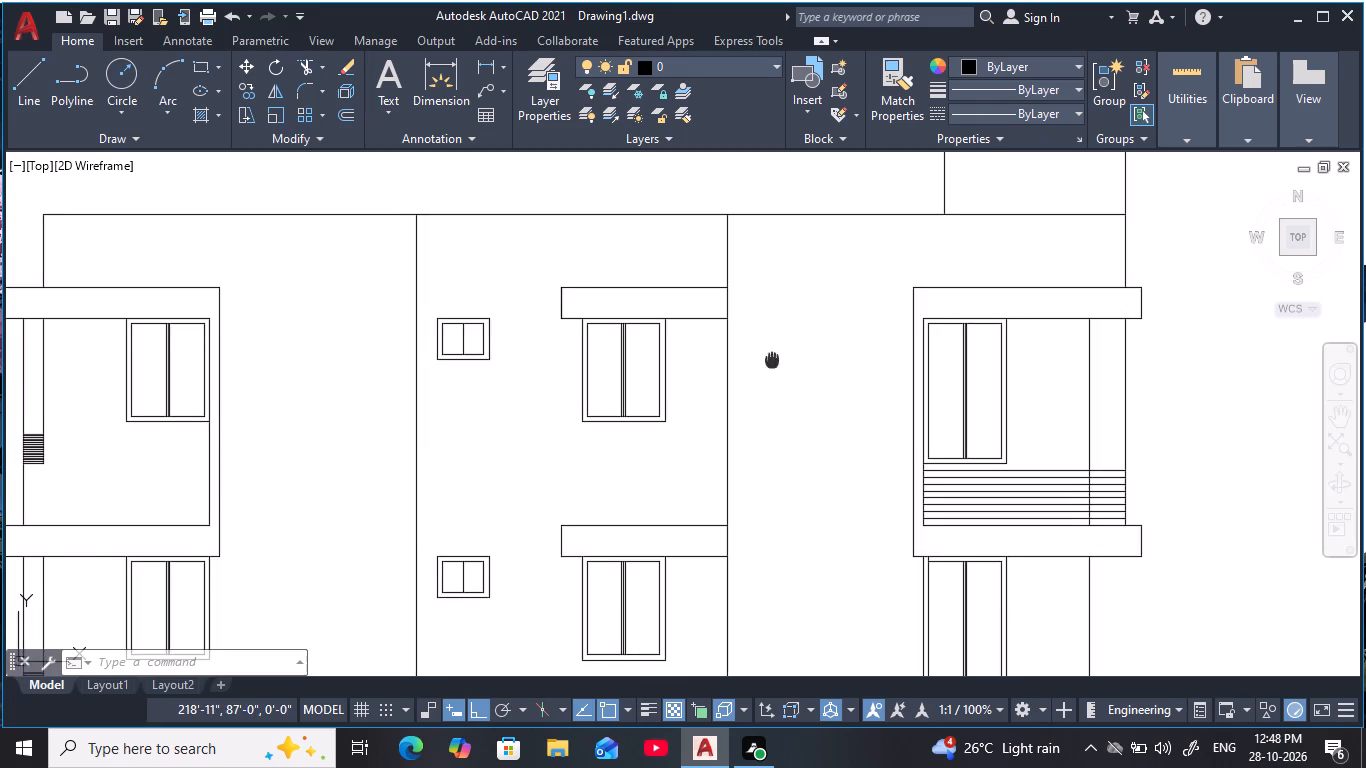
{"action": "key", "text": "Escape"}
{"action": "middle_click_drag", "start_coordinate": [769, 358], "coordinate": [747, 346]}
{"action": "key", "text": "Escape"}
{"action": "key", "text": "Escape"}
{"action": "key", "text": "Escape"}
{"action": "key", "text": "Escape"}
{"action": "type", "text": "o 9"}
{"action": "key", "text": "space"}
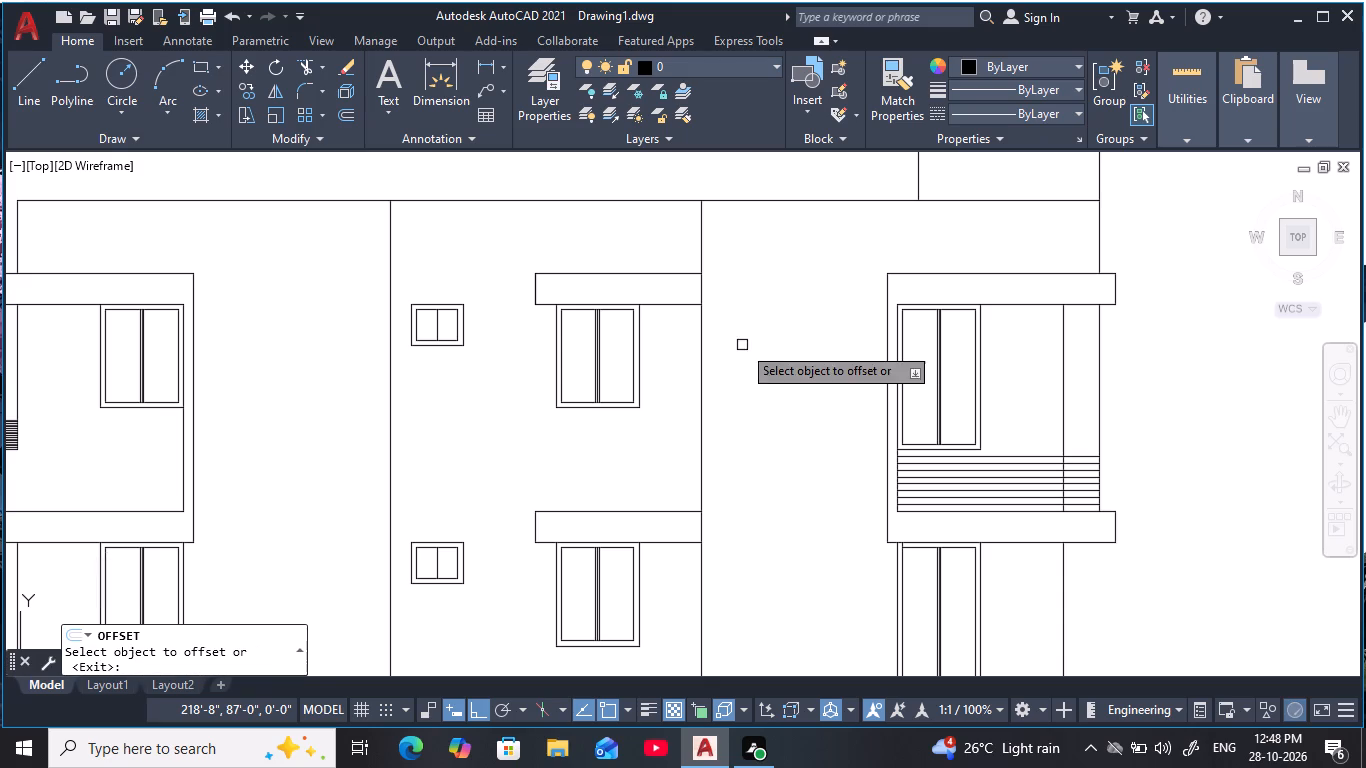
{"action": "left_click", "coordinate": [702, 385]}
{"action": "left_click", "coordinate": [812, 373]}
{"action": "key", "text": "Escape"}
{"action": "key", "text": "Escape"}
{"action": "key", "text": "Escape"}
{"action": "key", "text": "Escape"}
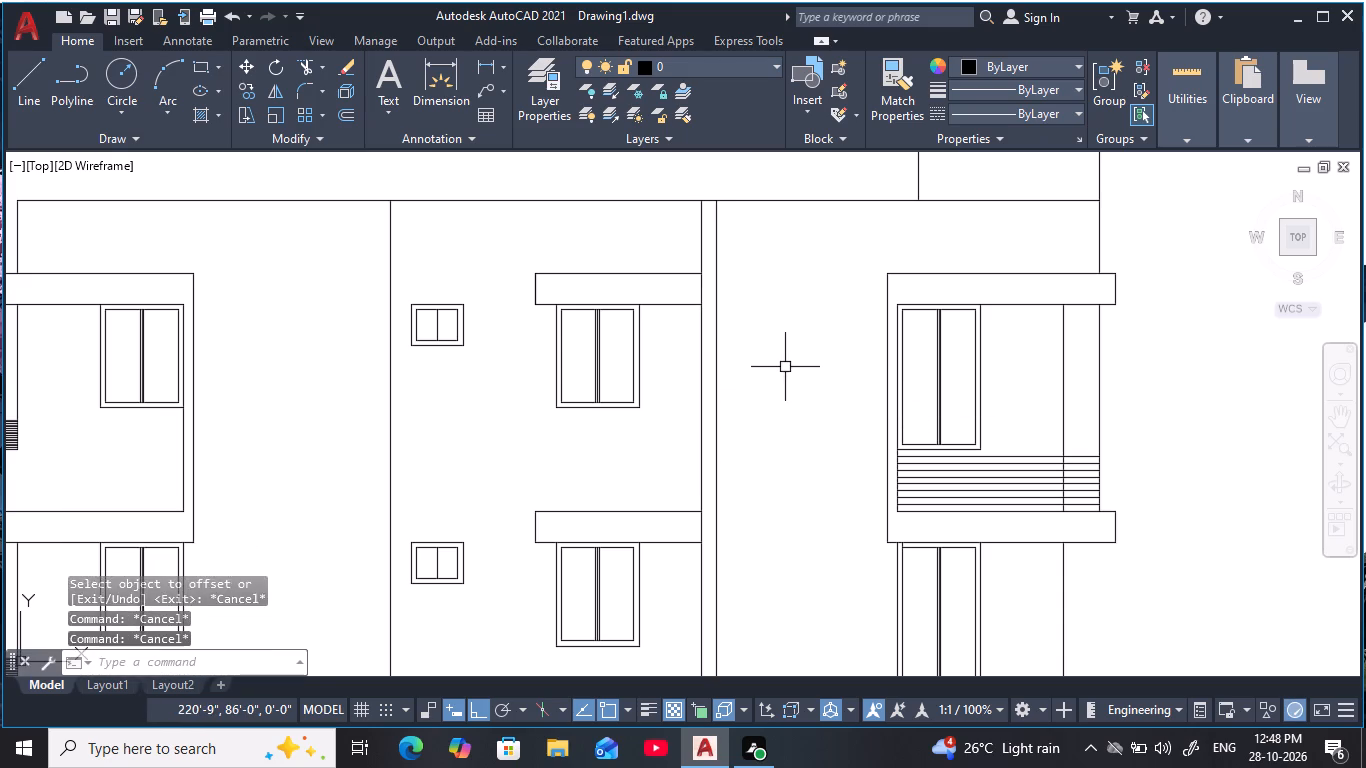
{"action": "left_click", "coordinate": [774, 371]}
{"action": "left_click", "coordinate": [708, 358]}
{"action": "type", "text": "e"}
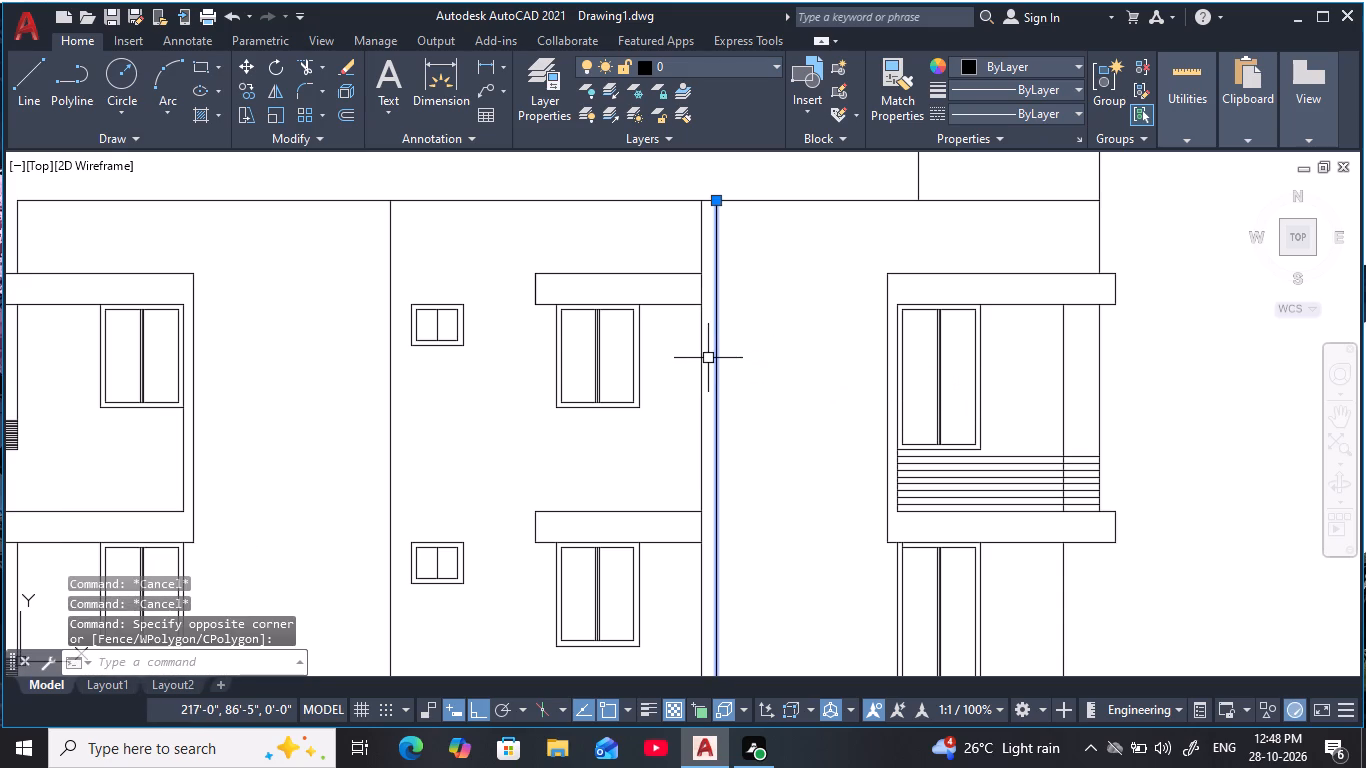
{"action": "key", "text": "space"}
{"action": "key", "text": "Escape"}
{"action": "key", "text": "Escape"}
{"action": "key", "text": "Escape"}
Offset the middle bay's right wall line 1' toward the balcony bay.
{"action": "key", "text": "o"}
{"action": "key", "text": "space"}
{"action": "type", "text": "1'"}
{"action": "key", "text": "space"}
{"action": "left_click", "coordinate": [702, 390]}
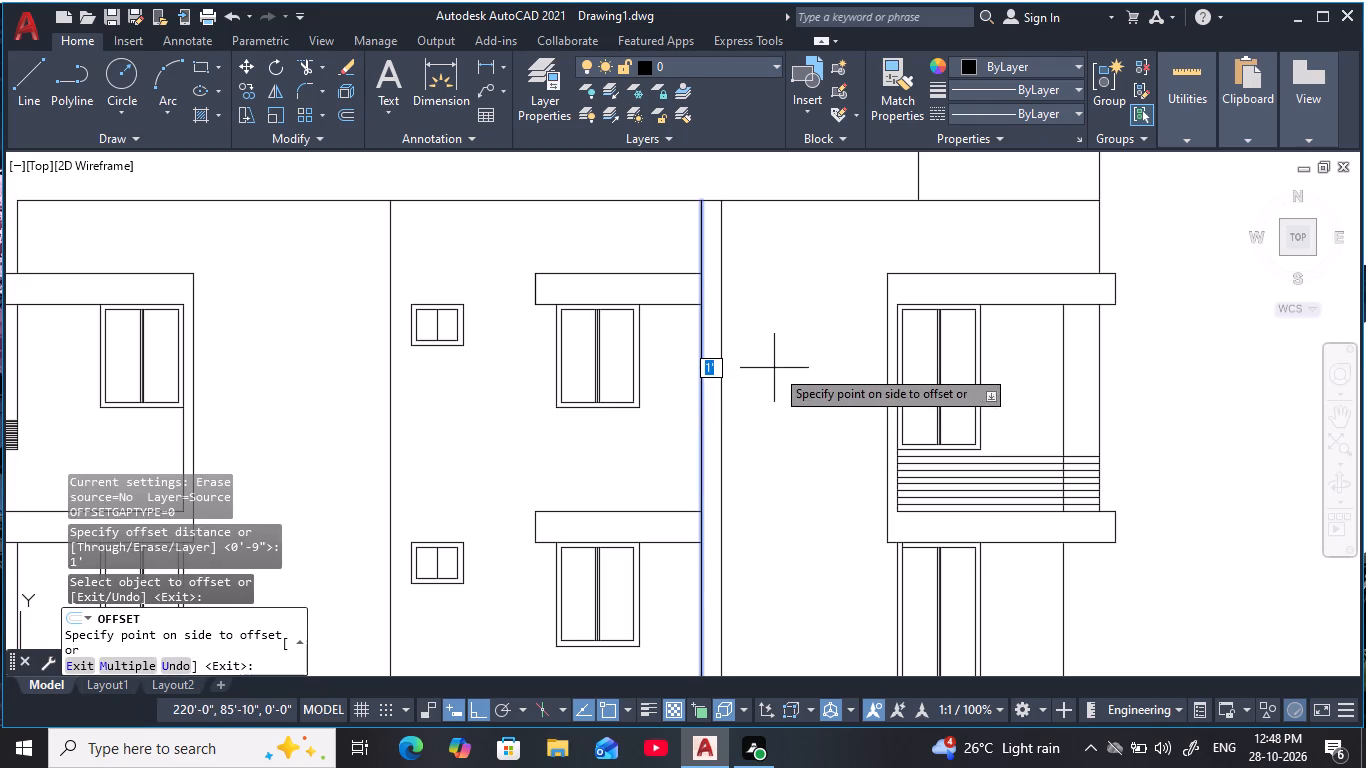
{"action": "left_click", "coordinate": [791, 364]}
{"action": "key", "text": "Escape"}
{"action": "key", "text": "Escape"}
{"action": "key", "text": "Escape"}
{"action": "key", "text": "Escape"}
{"action": "key", "text": "Escape"}
{"action": "key", "text": "Escape"}
Draw a horizontal guide line from the lower-right corner of the middle bay's top slab across to the balcony window.
{"action": "scroll", "coordinate": [492, 321], "scroll_direction": "up", "scroll_amount": 1}
{"action": "middle_click_drag", "start_coordinate": [492, 321], "coordinate": [497, 335]}
{"action": "key", "text": "Escape"}
{"action": "key", "text": "Escape"}
{"action": "type", "text": "l"}
{"action": "key", "text": "space"}
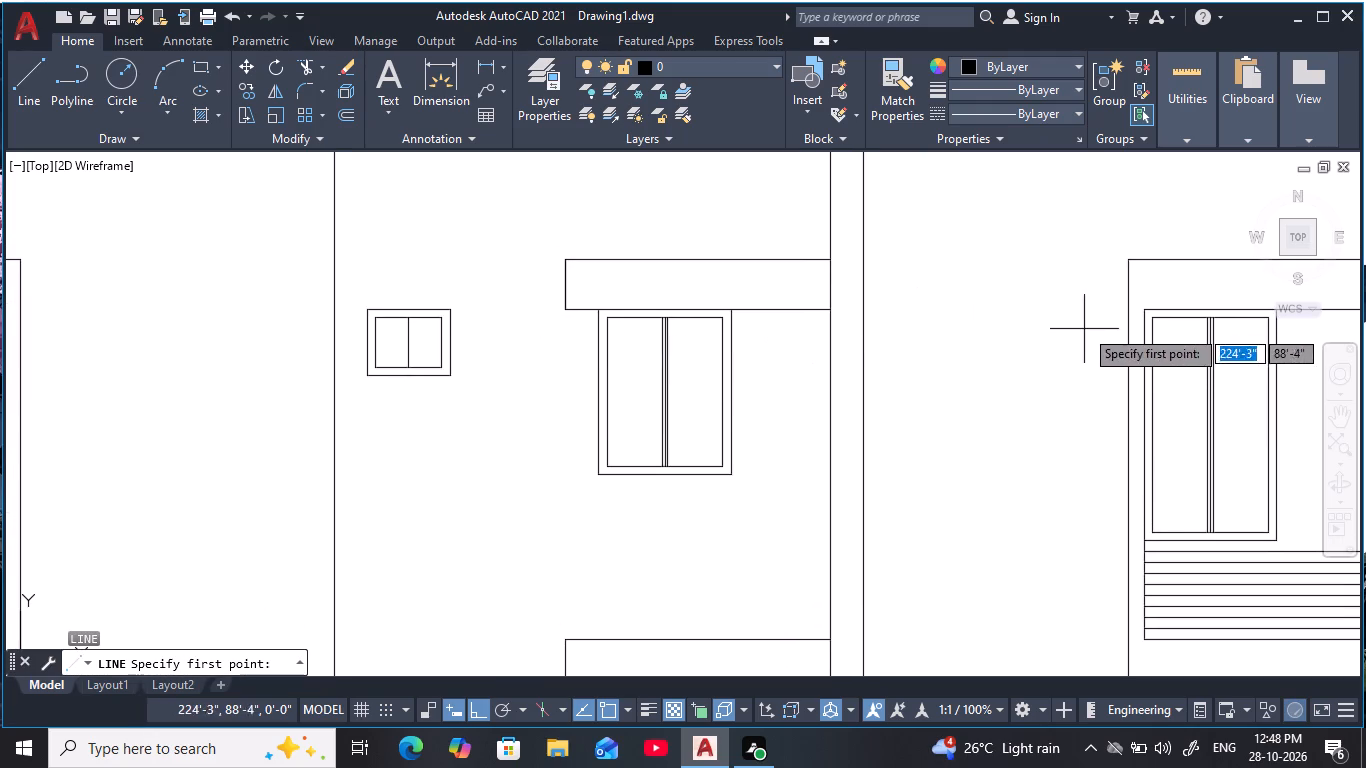
{"action": "left_click", "coordinate": [830, 310]}
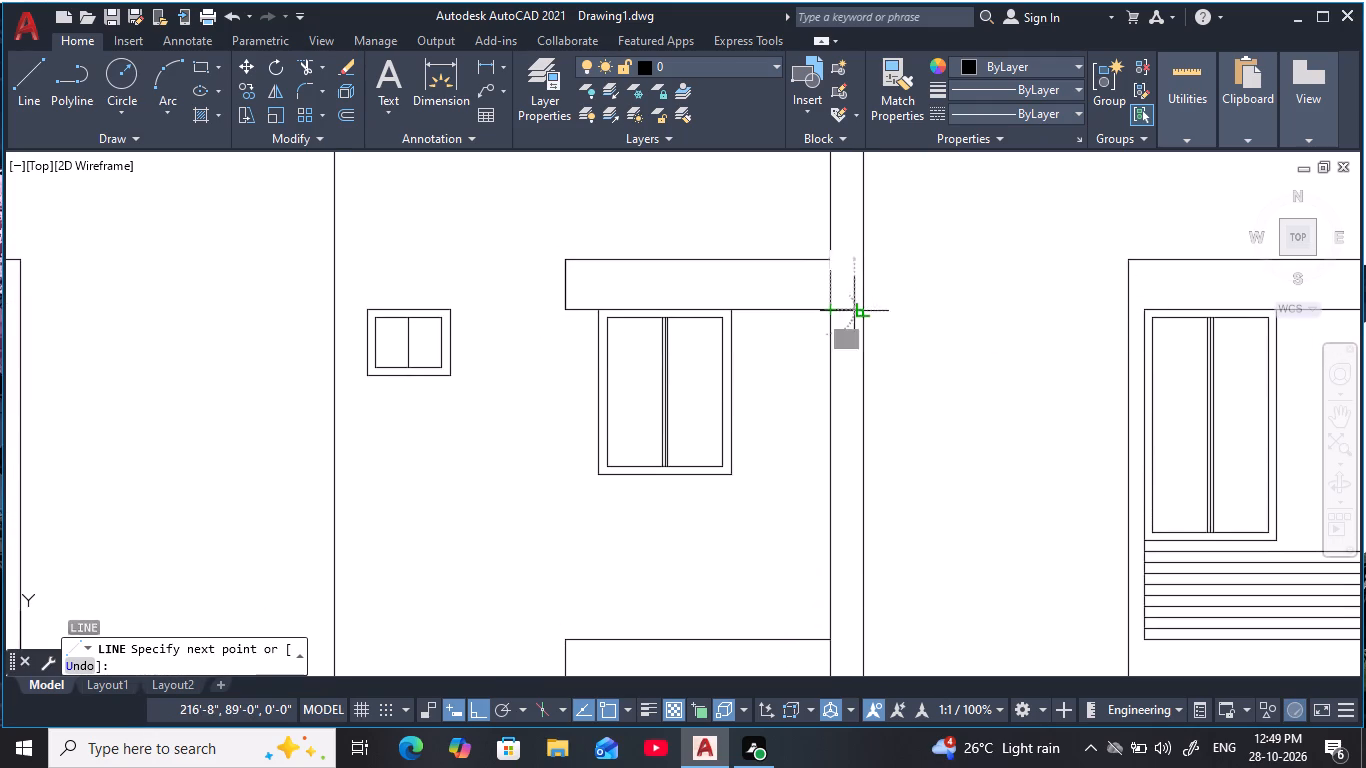
{"action": "left_click", "coordinate": [1155, 312]}
{"action": "key", "text": "Escape"}
{"action": "key", "text": "Escape"}
{"action": "key", "text": "Escape"}
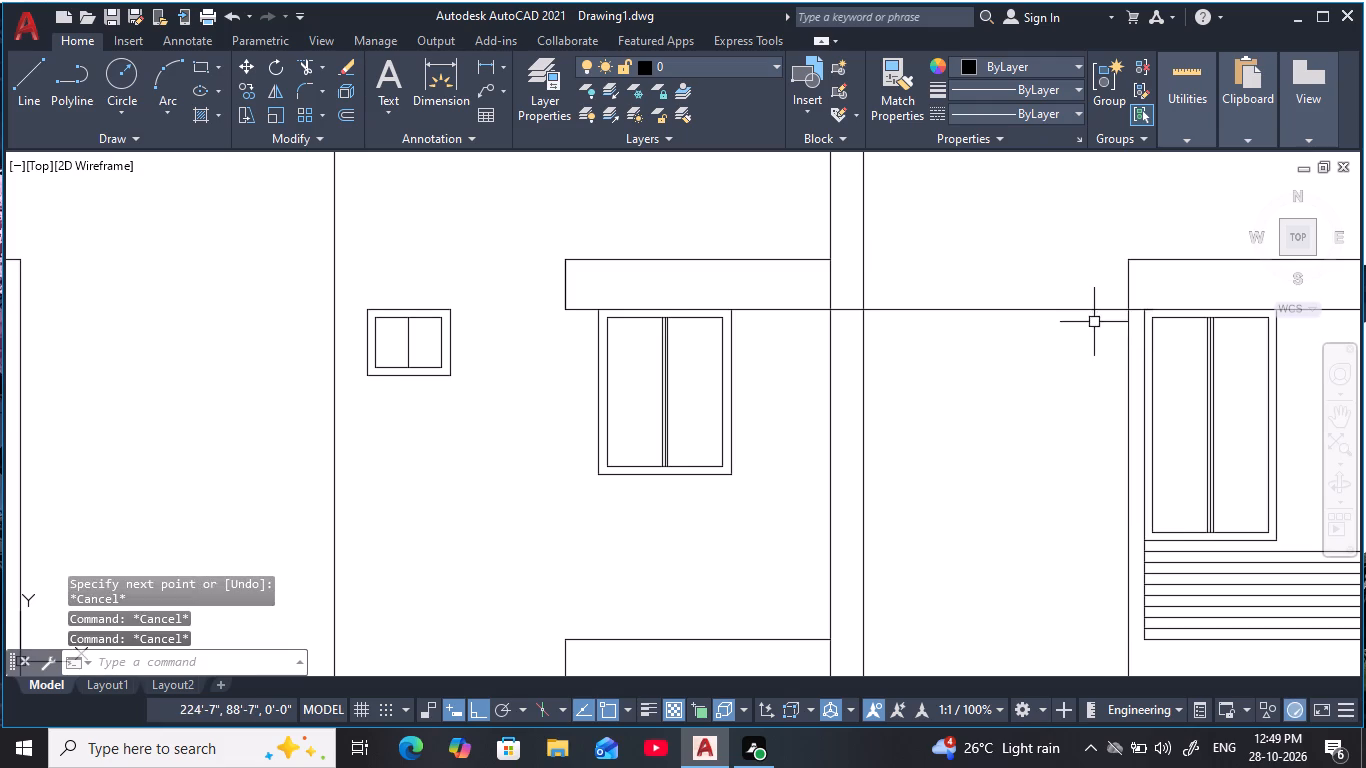
{"action": "middle_click", "coordinate": [1096, 322]}
{"action": "key", "text": "Escape"}
{"action": "key", "text": "Escape"}
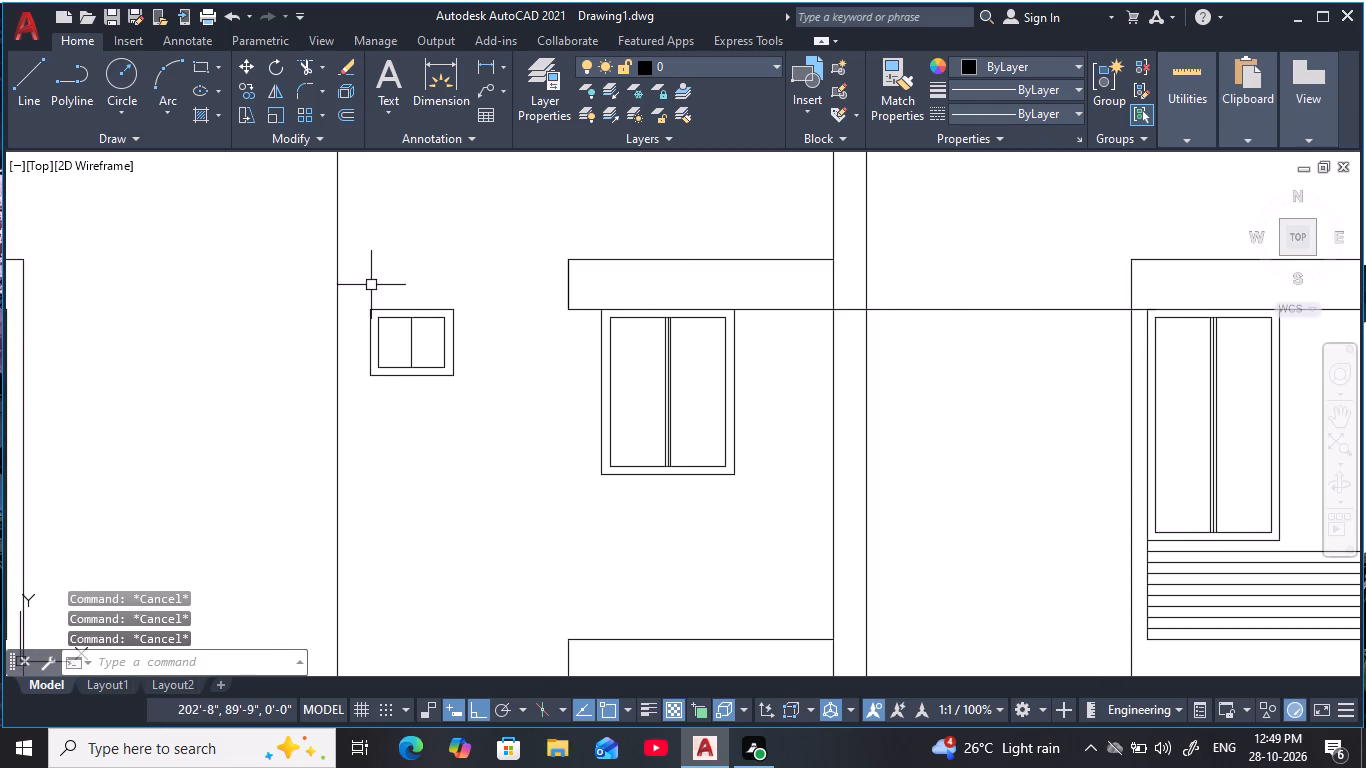
Copy the top small window by its upper-left corner to the intersection of the 1' offset line and the horizontal guide line.
{"action": "left_click", "coordinate": [360, 291]}
{"action": "left_click", "coordinate": [490, 422]}
{"action": "key", "text": "c"}
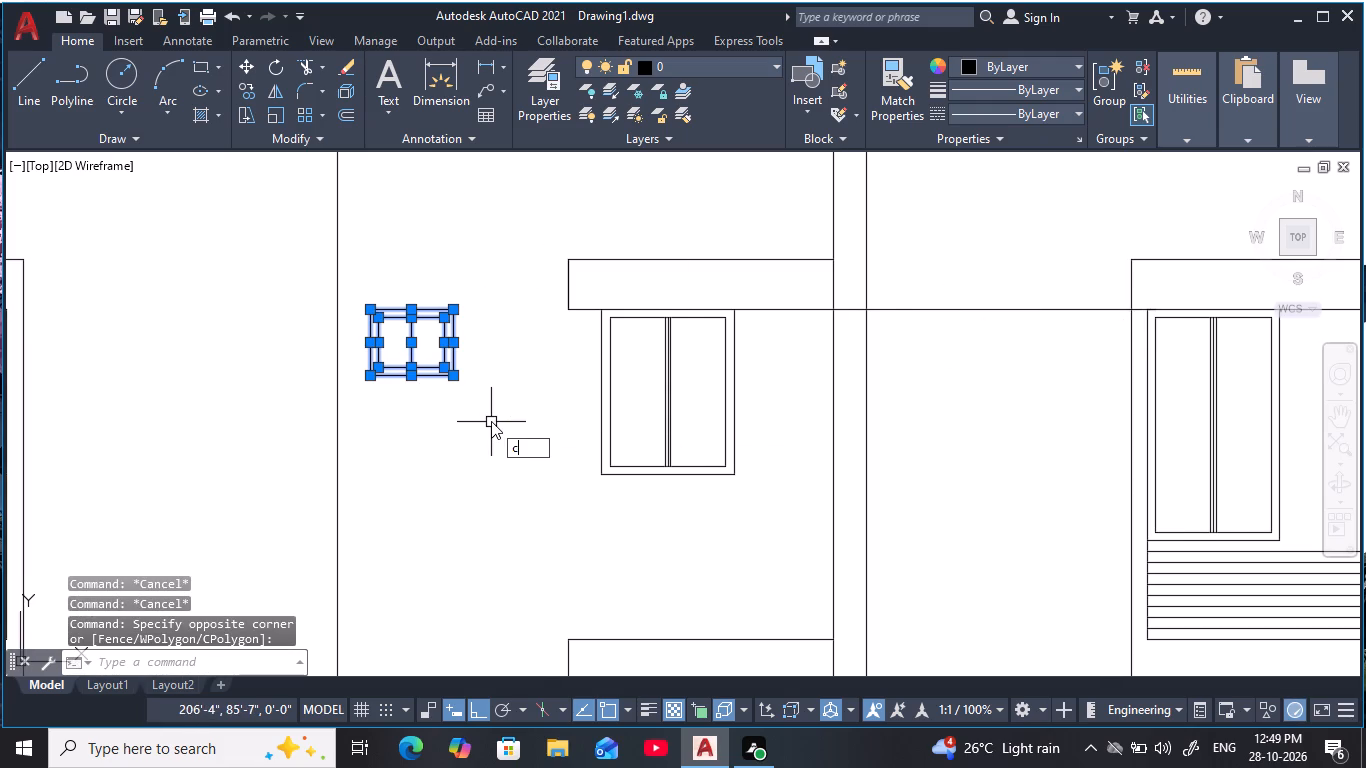
{"action": "type", "text": "o"}
{"action": "key", "text": "space"}
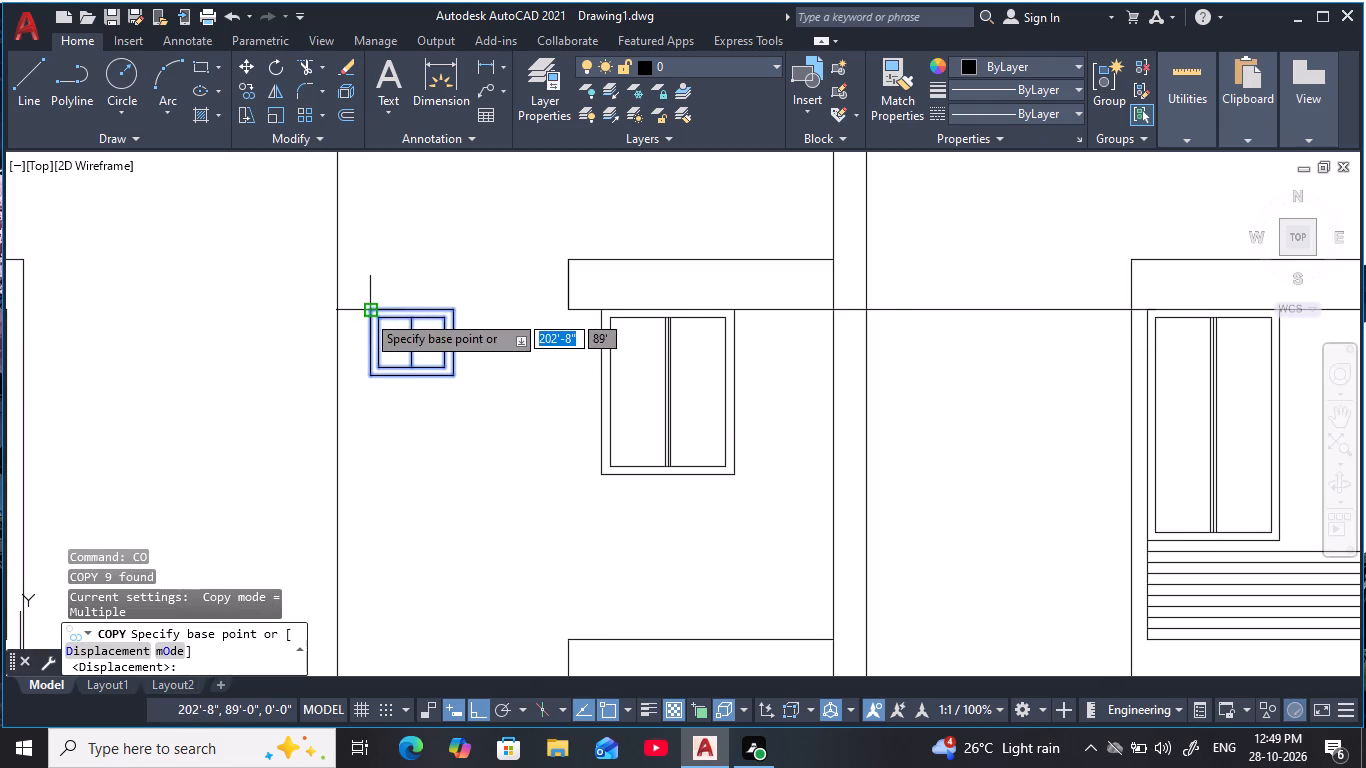
{"action": "left_click", "coordinate": [366, 313]}
{"action": "left_click", "coordinate": [863, 312]}
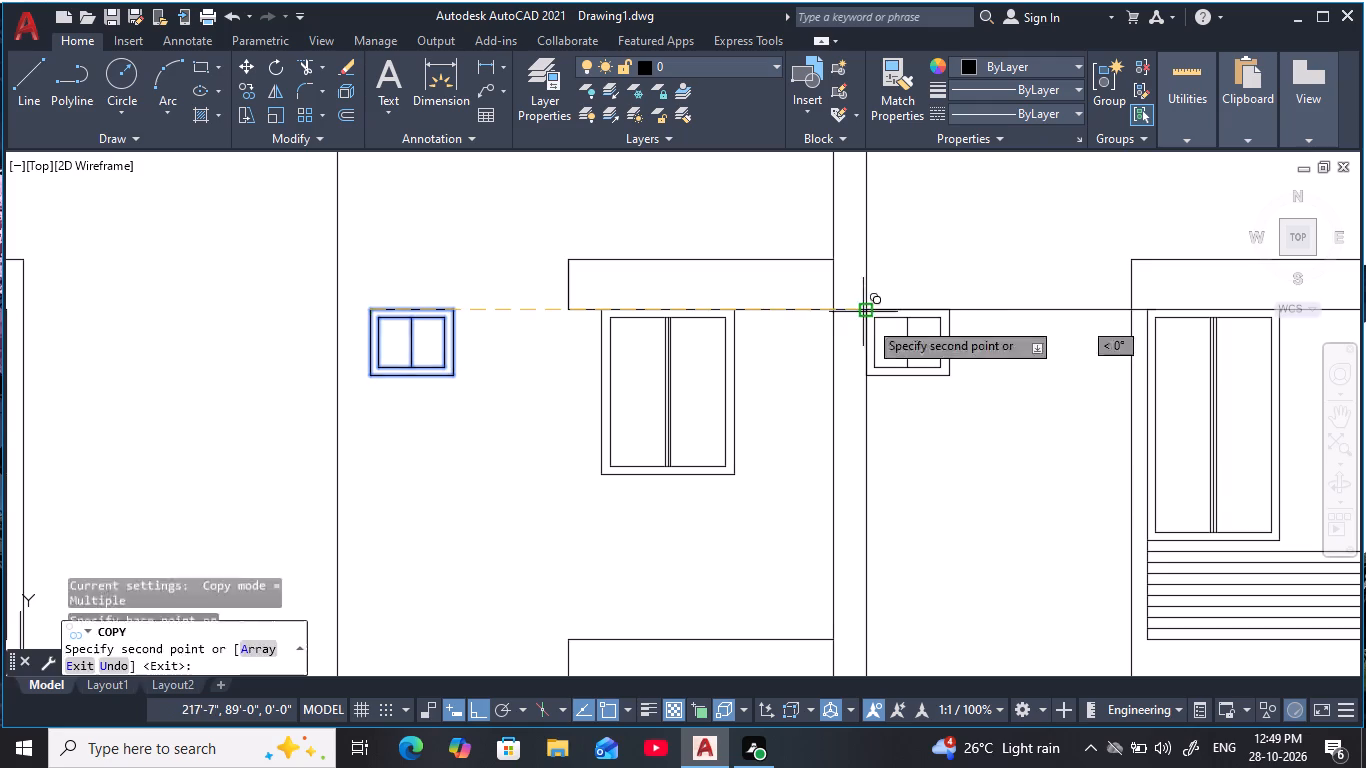
{"action": "key", "text": "Escape"}
{"action": "key", "text": "Escape"}
{"action": "key", "text": "Escape"}
Erase the horizontal guide line running above the new small window to the balcony window.
{"action": "middle_click", "coordinate": [944, 413]}
{"action": "key", "text": "Escape"}
{"action": "left_click", "coordinate": [1041, 335]}
{"action": "left_click", "coordinate": [996, 257]}
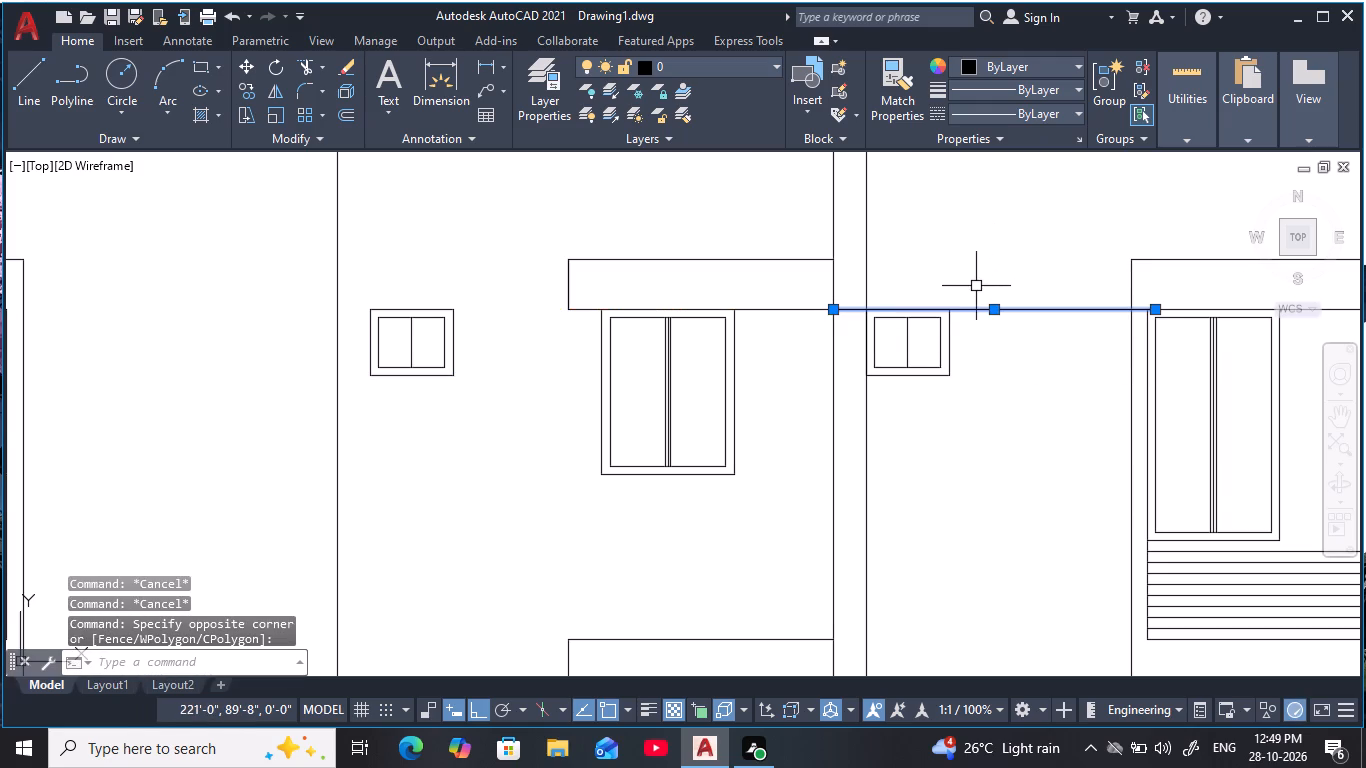
{"action": "type", "text": "e"}
{"action": "key", "text": "space"}
{"action": "left_click", "coordinate": [898, 287]}
{"action": "key", "text": "Escape"}
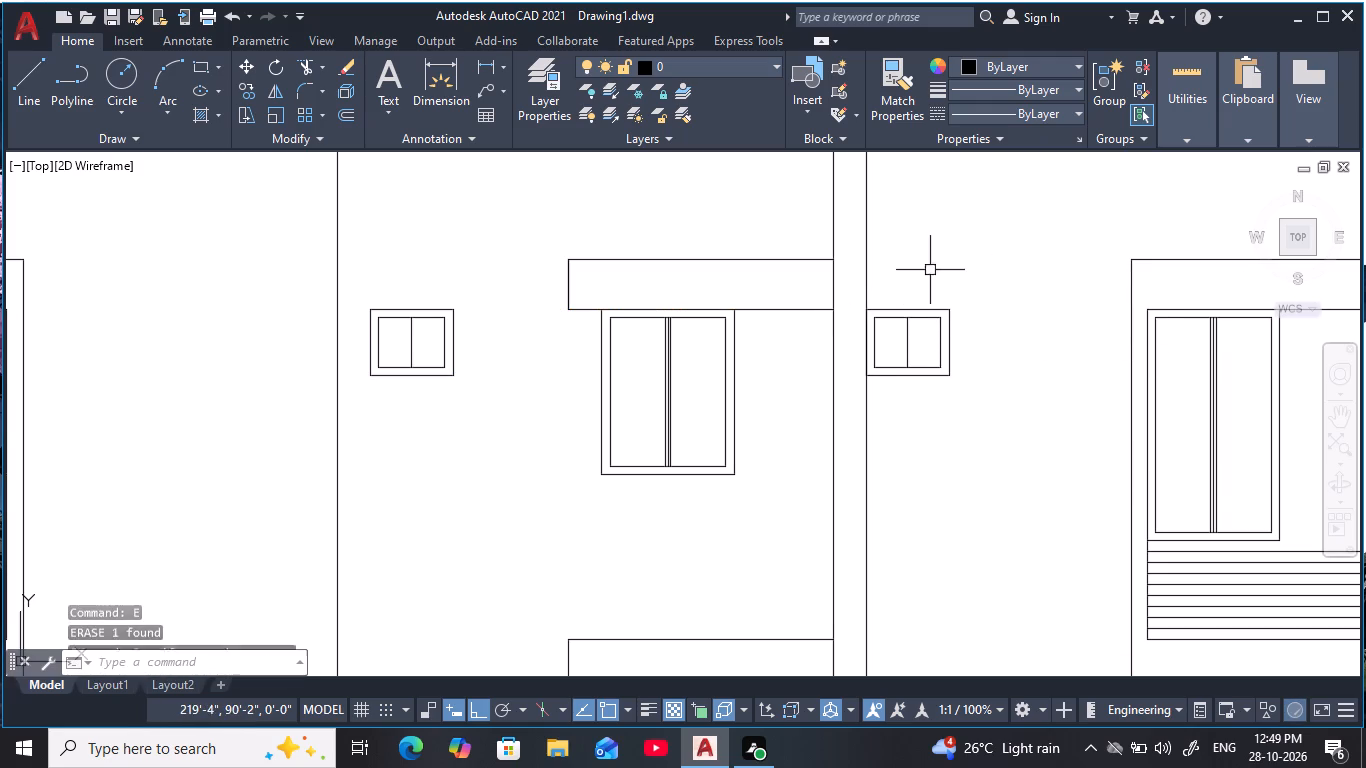
{"action": "key", "text": "Escape"}
{"action": "key", "text": "Escape"}
Erase the vertical 1' offset line along the new small window's left edge.
{"action": "middle_click", "coordinate": [986, 329]}
{"action": "key", "text": "Escape"}
{"action": "key", "text": "Escape"}
{"action": "left_click", "coordinate": [928, 249]}
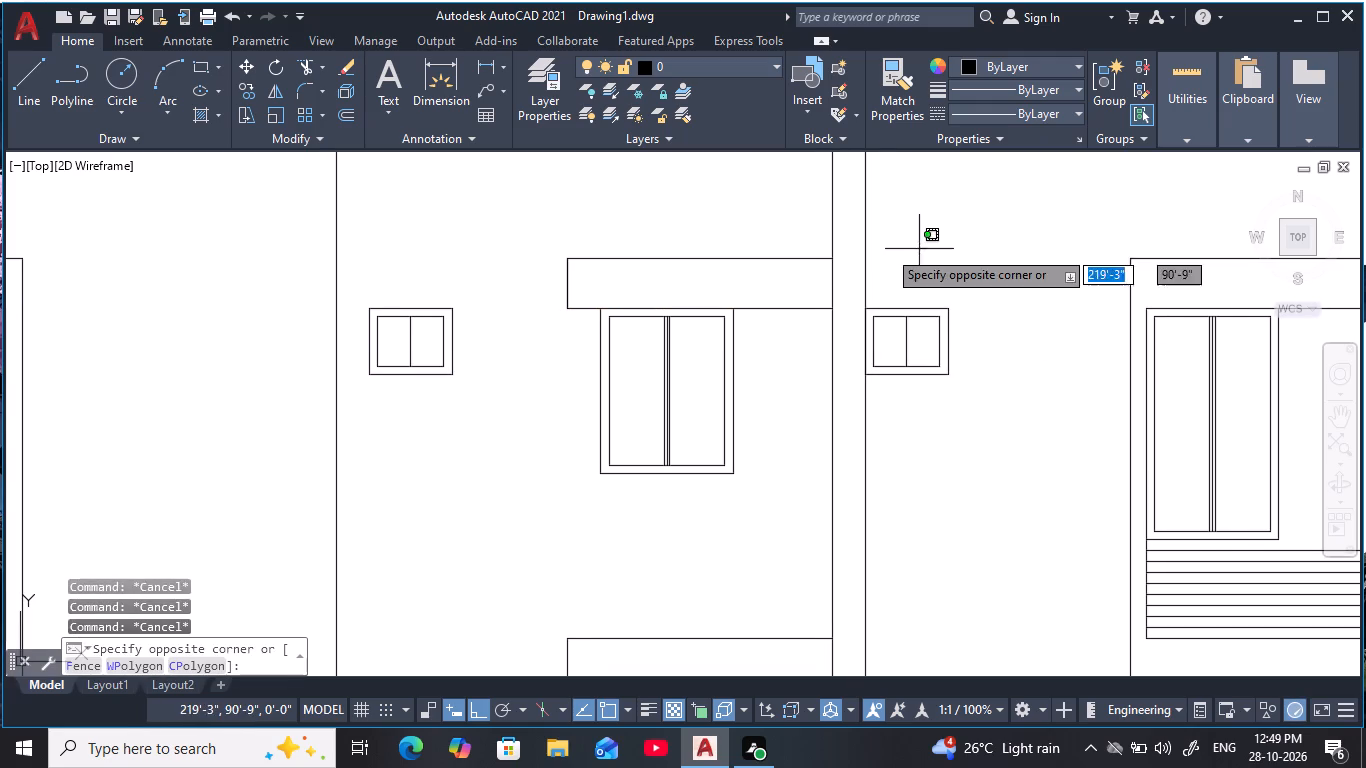
{"action": "left_click", "coordinate": [850, 262]}
{"action": "type", "text": "e"}
{"action": "key", "text": "space"}
{"action": "key", "text": "Escape"}
Draw a horizontal line from the lower-left corner of the balcony bay's second slab from the top to the middle bay's right wall line.
{"action": "scroll", "coordinate": [972, 339], "scroll_direction": "down", "scroll_amount": 2}
{"action": "middle_click_drag", "start_coordinate": [979, 347], "coordinate": [787, 295]}
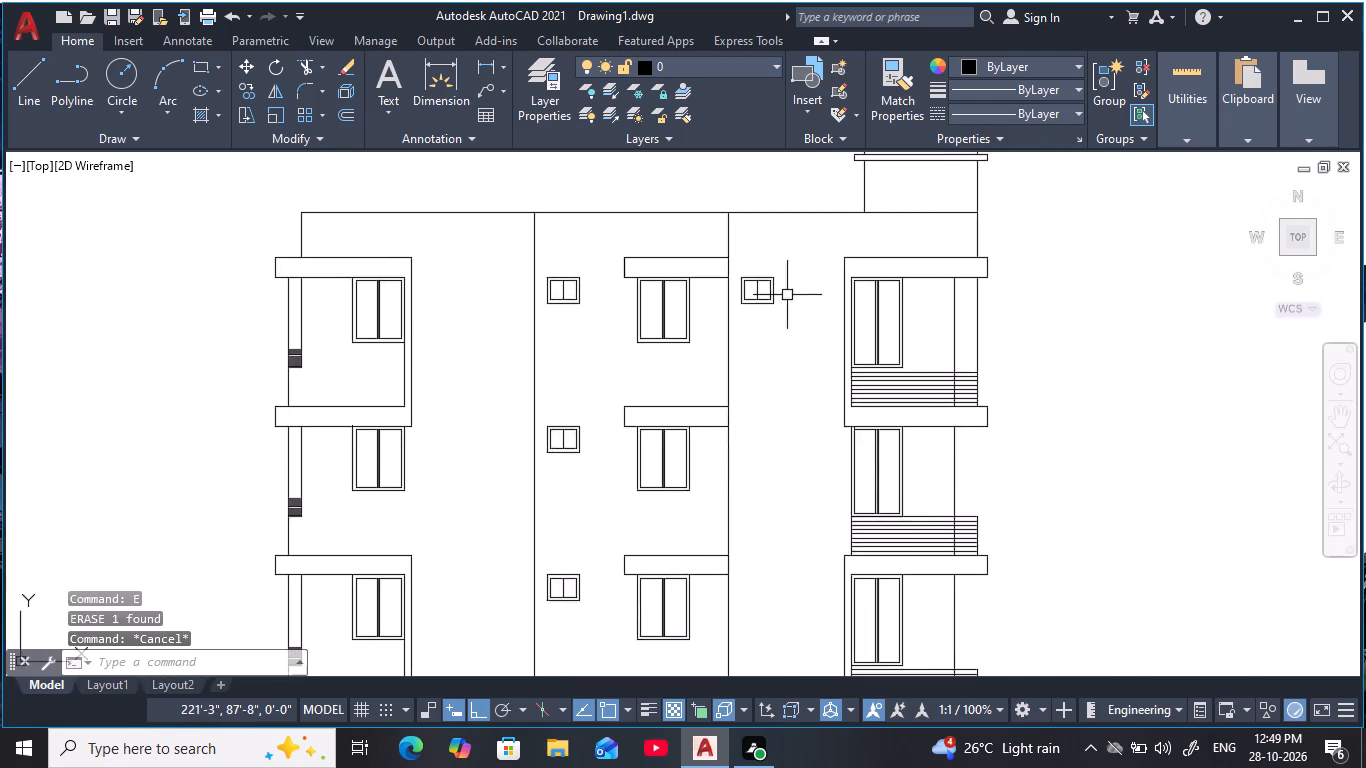
{"action": "key", "text": "Escape"}
{"action": "key", "text": "Escape"}
{"action": "middle_click", "coordinate": [833, 383]}
{"action": "key", "text": "Escape"}
{"action": "scroll", "coordinate": [822, 418], "scroll_direction": "up", "scroll_amount": 1}
{"action": "middle_click_drag", "start_coordinate": [821, 419], "coordinate": [786, 390]}
{"action": "key", "text": "Escape"}
{"action": "key", "text": "l"}
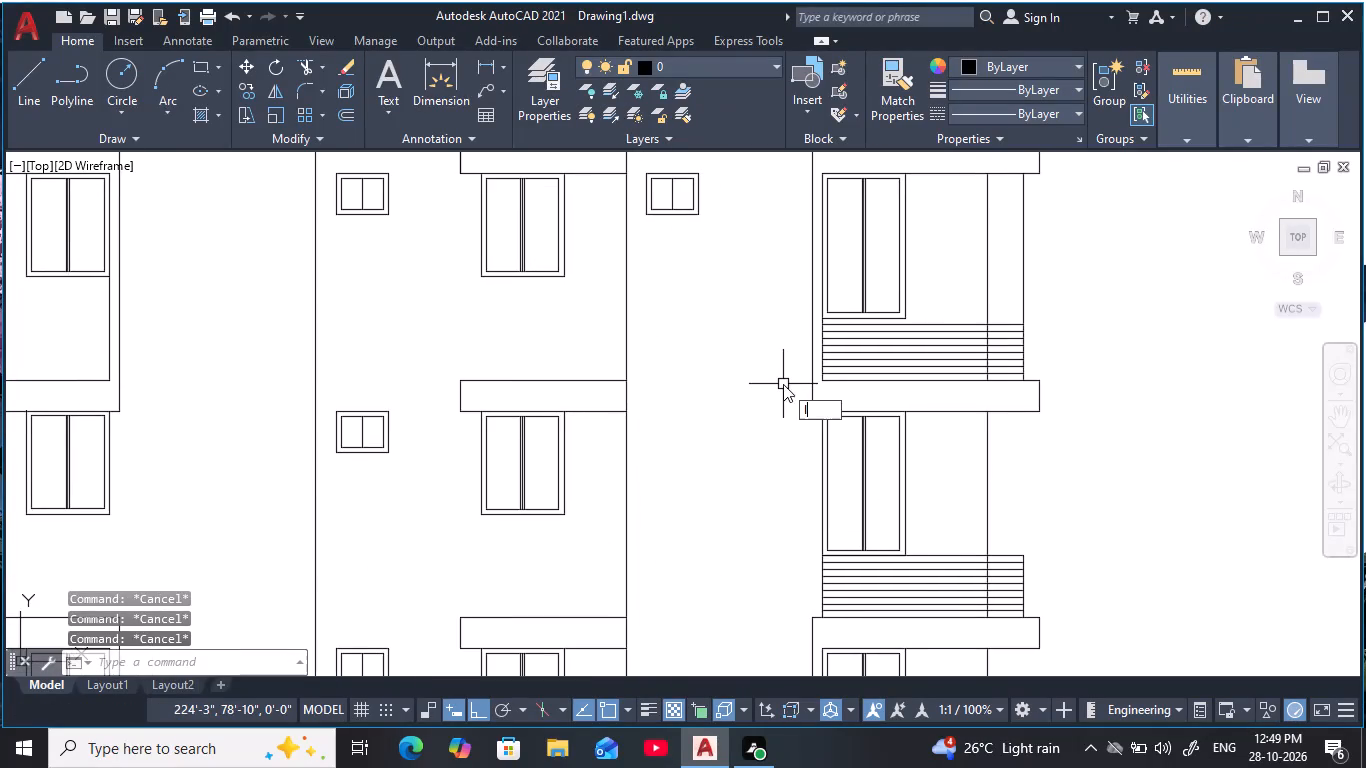
{"action": "key", "text": "space"}
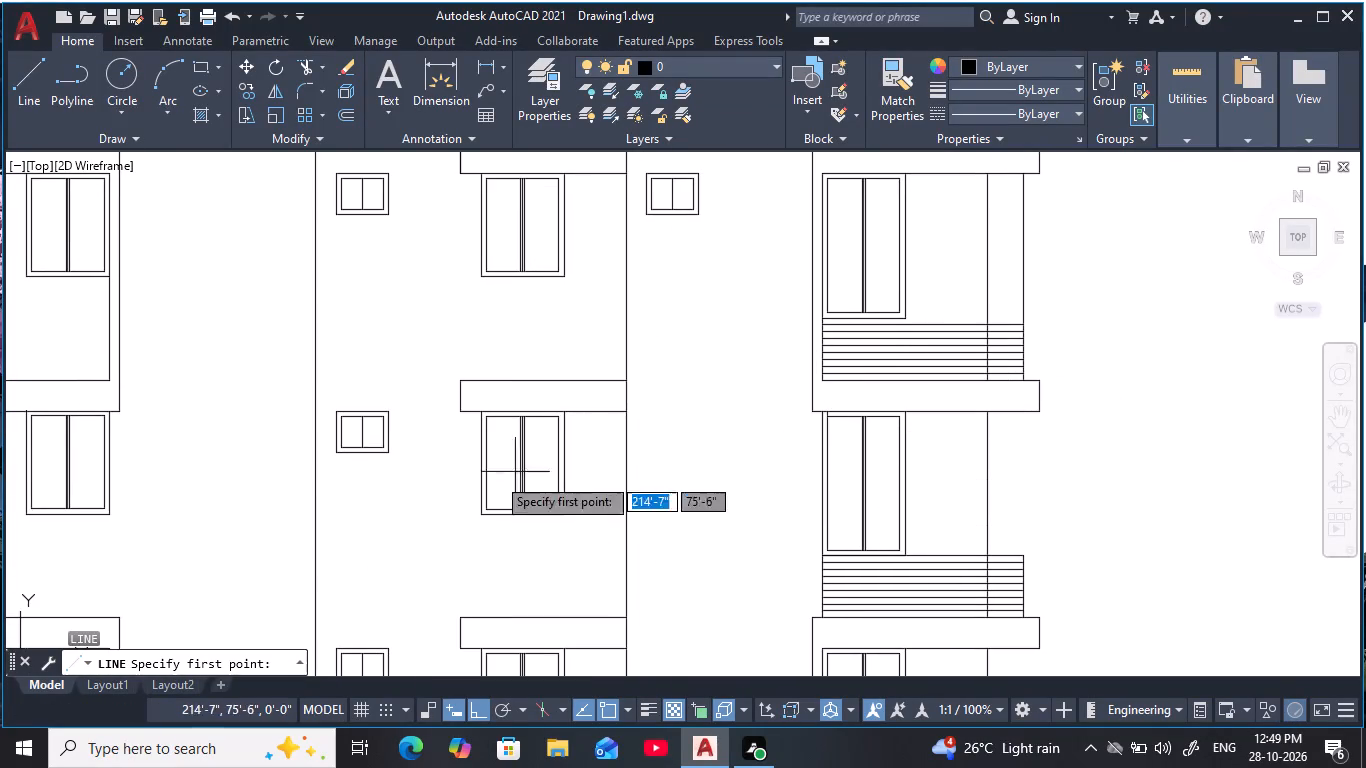
{"action": "left_click", "coordinate": [808, 411]}
{"action": "left_click", "coordinate": [628, 411]}
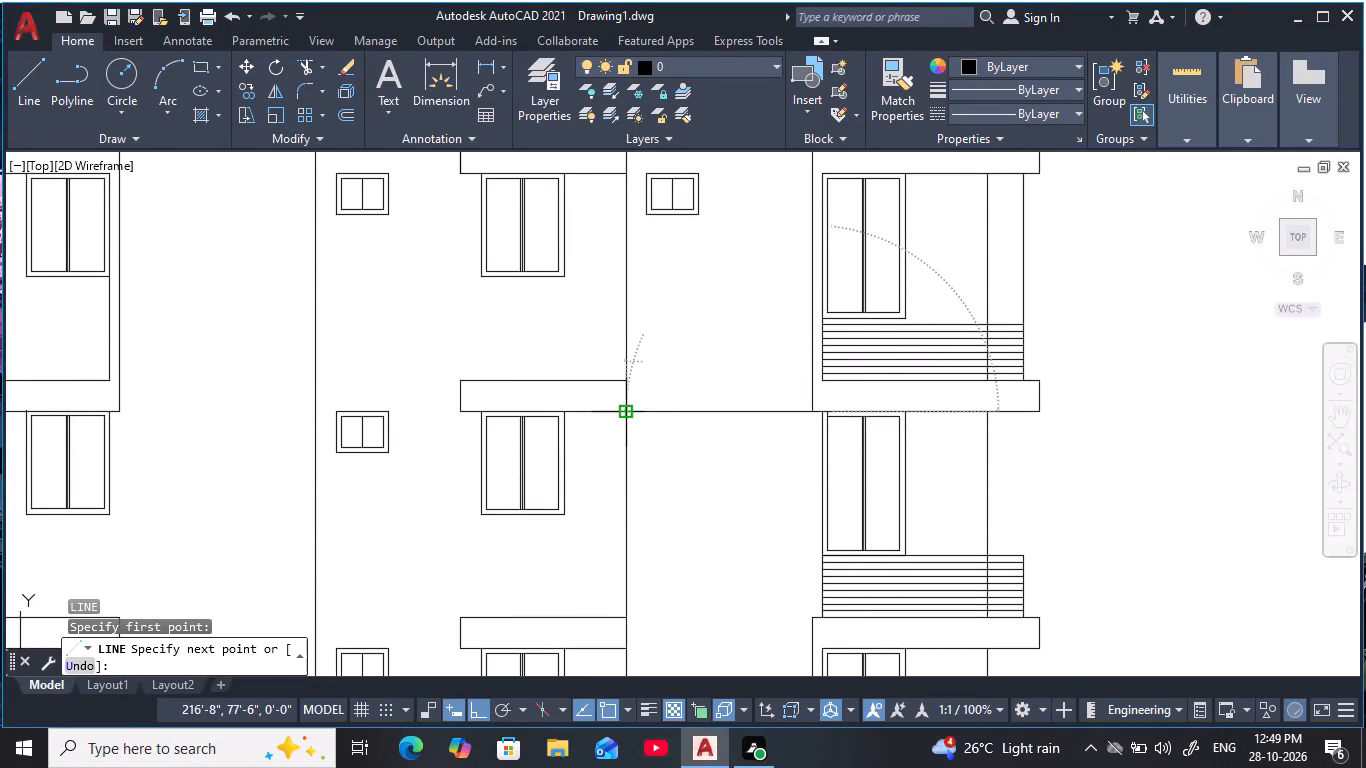
{"action": "middle_click_drag", "start_coordinate": [746, 450], "coordinate": [756, 353]}
{"action": "key", "text": "Escape"}
{"action": "key", "text": "Escape"}
{"action": "key", "text": "Escape"}
Draw a 9'-6" horizontal line from the lower-right corner of the middle bay's third slab from the top to the balcony window.
{"action": "middle_click_drag", "start_coordinate": [798, 456], "coordinate": [763, 396]}
{"action": "key", "text": "Escape"}
{"action": "key", "text": "Escape"}
{"action": "key", "text": "space"}
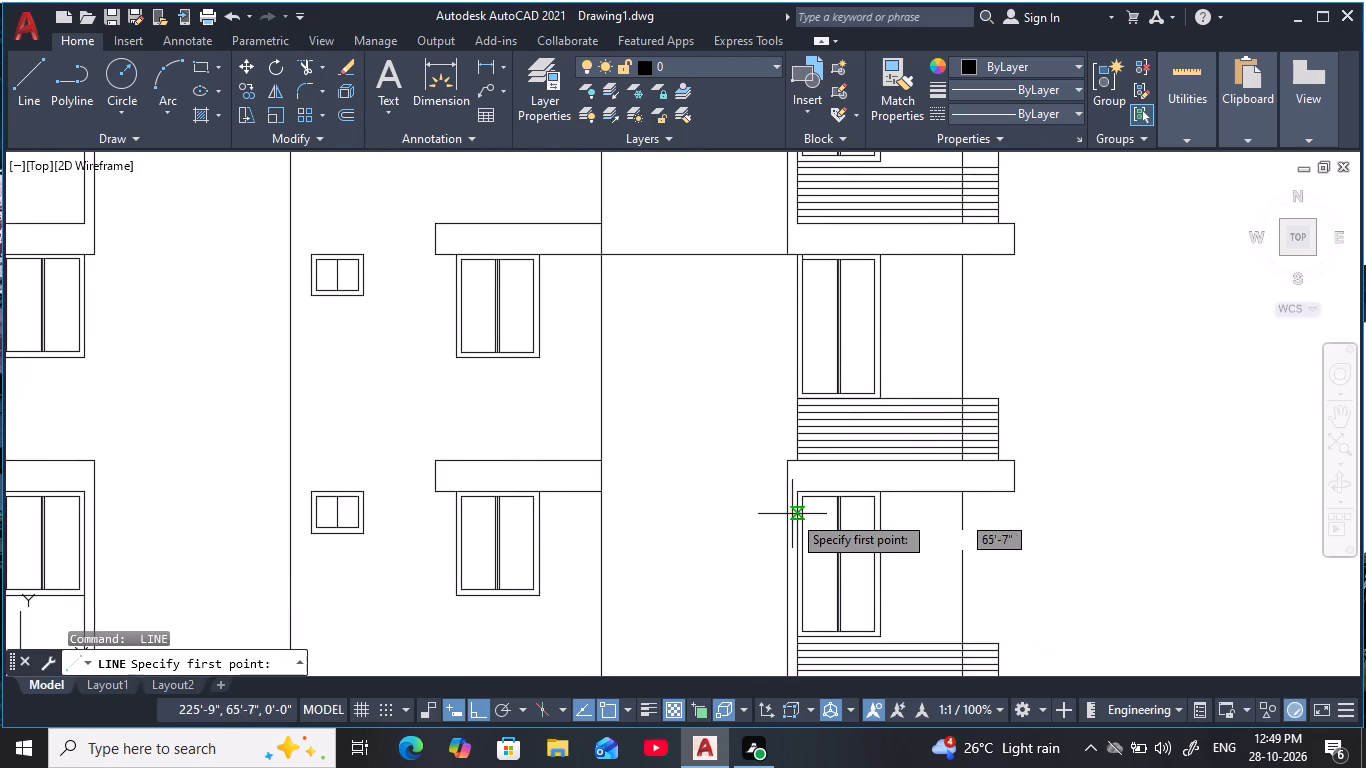
{"action": "left_click", "coordinate": [597, 494]}
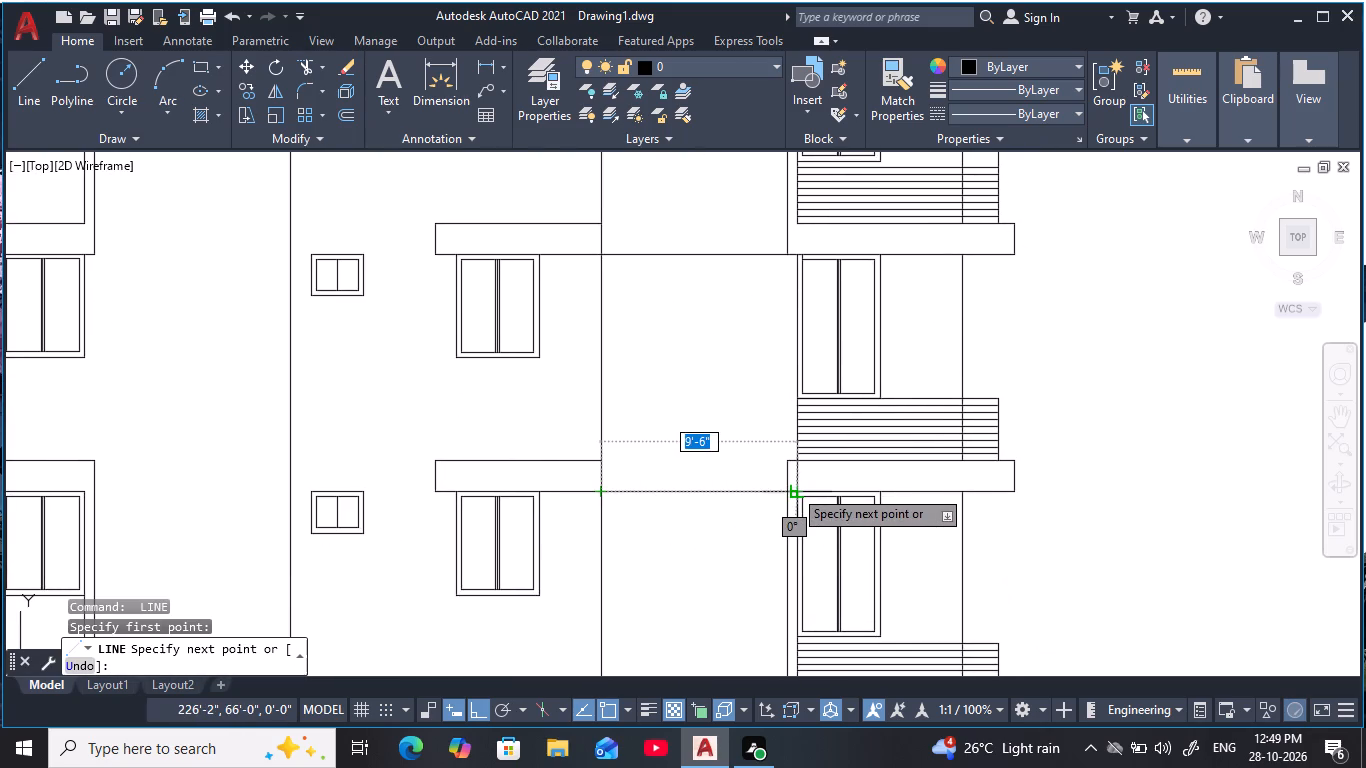
{"action": "left_click", "coordinate": [794, 488]}
{"action": "key", "text": "Escape"}
Draw a line from the lower-right corner of the middle bay's fourth slab from the top across to the balcony bay.
{"action": "middle_click_drag", "start_coordinate": [761, 526], "coordinate": [793, 333]}
{"action": "key", "text": "Escape"}
{"action": "key", "text": "space"}
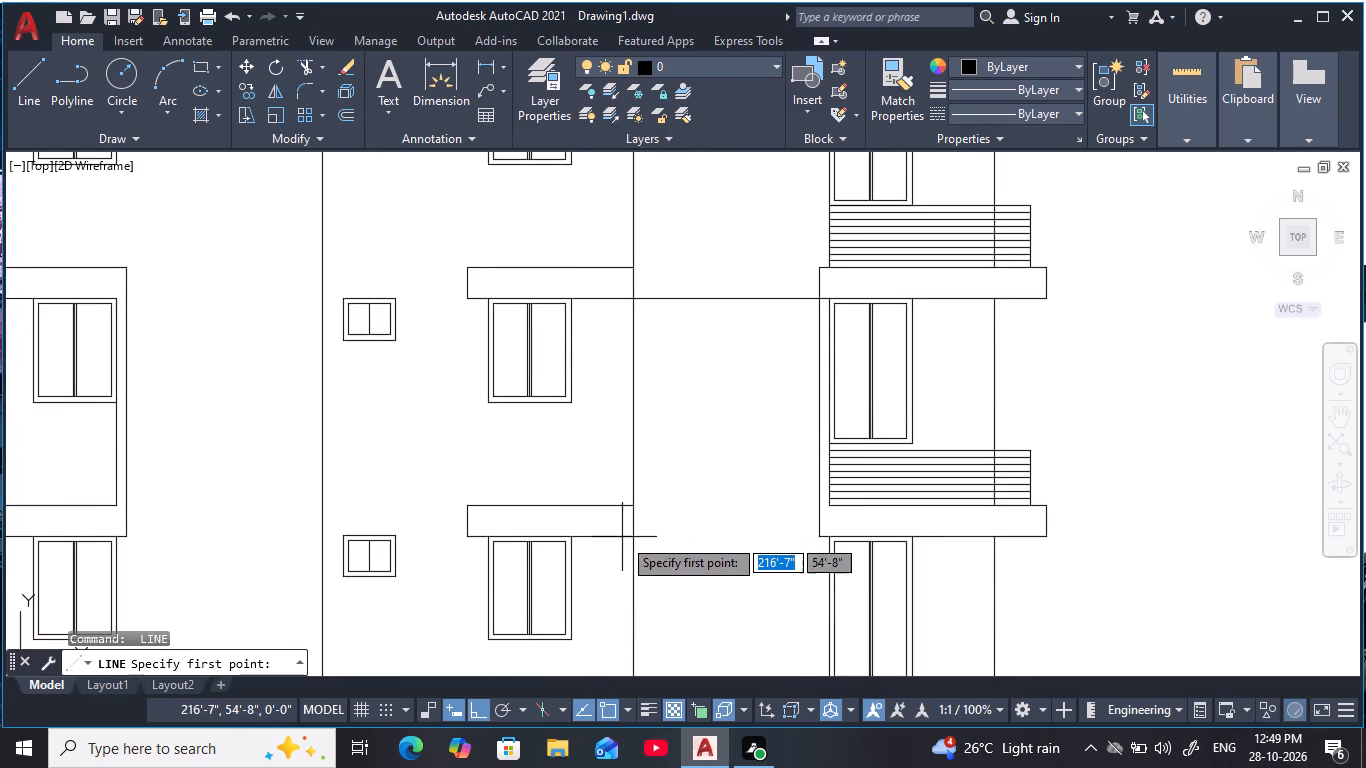
{"action": "left_click", "coordinate": [637, 539]}
{"action": "left_click", "coordinate": [833, 533]}
{"action": "key", "text": "Escape"}
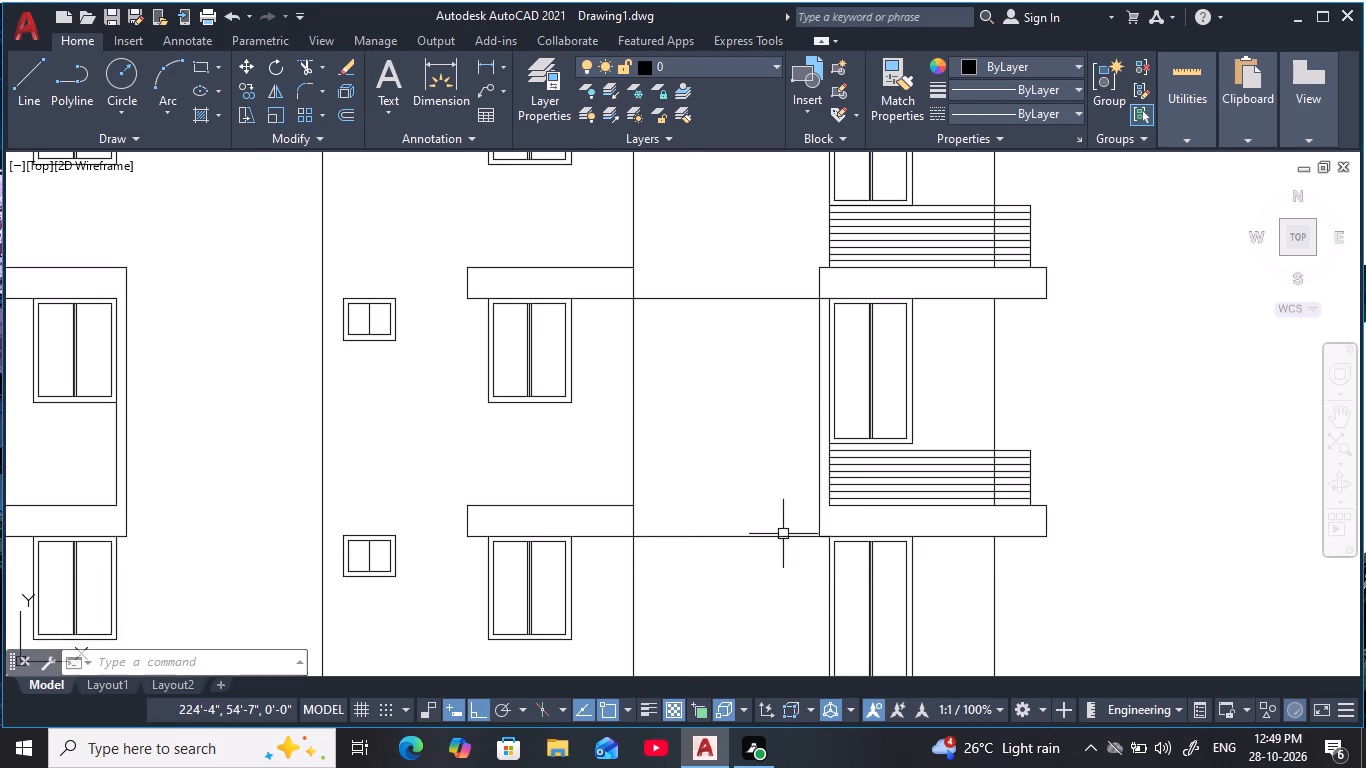
Copy the top-floor small two-pane window beside the balconies 11'-6" straight down from its upper-right corner onto the guide line below.
{"action": "scroll", "coordinate": [776, 523], "scroll_direction": "down", "scroll_amount": 1}
{"action": "middle_click_drag", "start_coordinate": [774, 513], "coordinate": [785, 552]}
{"action": "scroll", "coordinate": [782, 515], "scroll_direction": "down", "scroll_amount": 1}
{"action": "middle_click_drag", "start_coordinate": [782, 515], "coordinate": [778, 548]}
{"action": "key", "text": "Escape"}
{"action": "scroll", "coordinate": [761, 411], "scroll_direction": "up", "scroll_amount": 2}
{"action": "key", "text": "Escape"}
{"action": "key", "text": "Escape"}
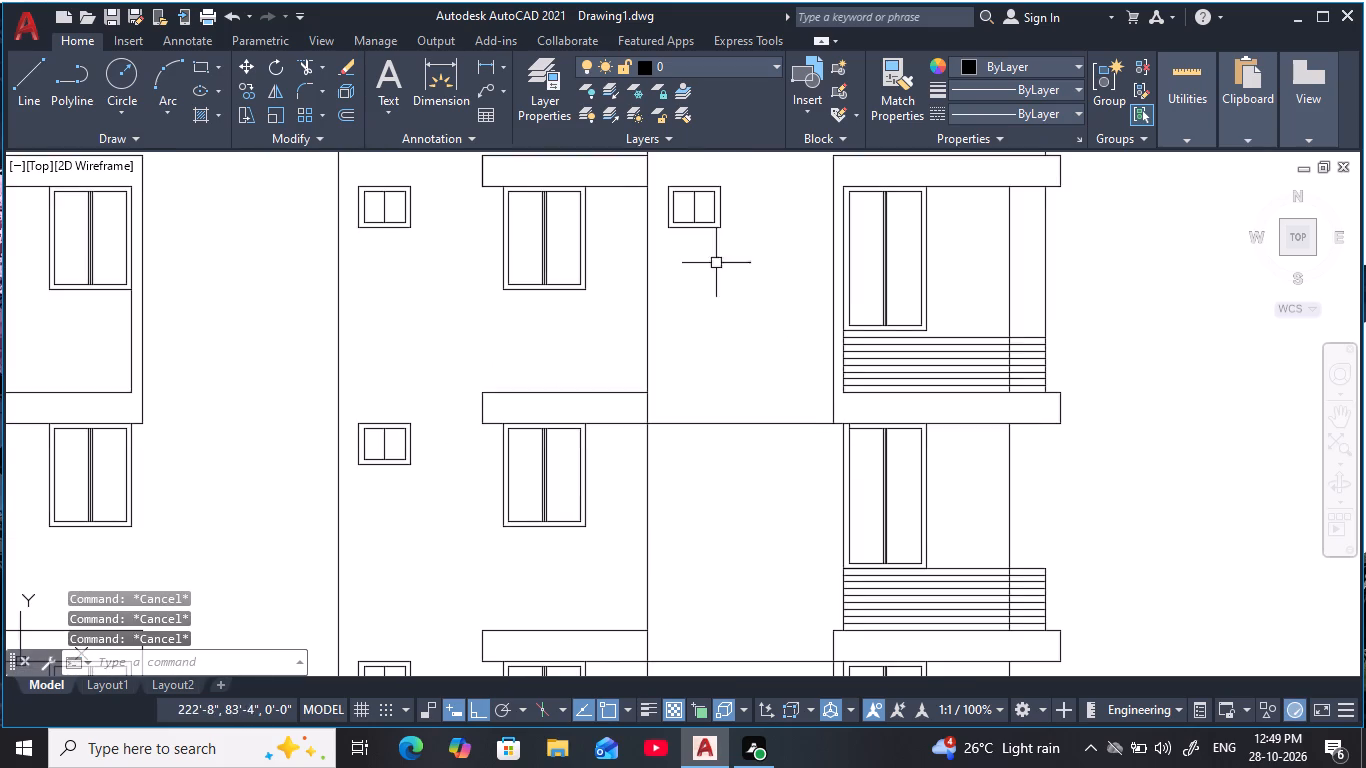
{"action": "middle_click_drag", "start_coordinate": [698, 243], "coordinate": [739, 401]}
{"action": "key", "text": "Escape"}
{"action": "scroll", "coordinate": [734, 347], "scroll_direction": "up", "scroll_amount": 3}
{"action": "left_click", "coordinate": [621, 317]}
{"action": "left_click", "coordinate": [939, 543]}
{"action": "middle_click_drag", "start_coordinate": [916, 530], "coordinate": [915, 529]}
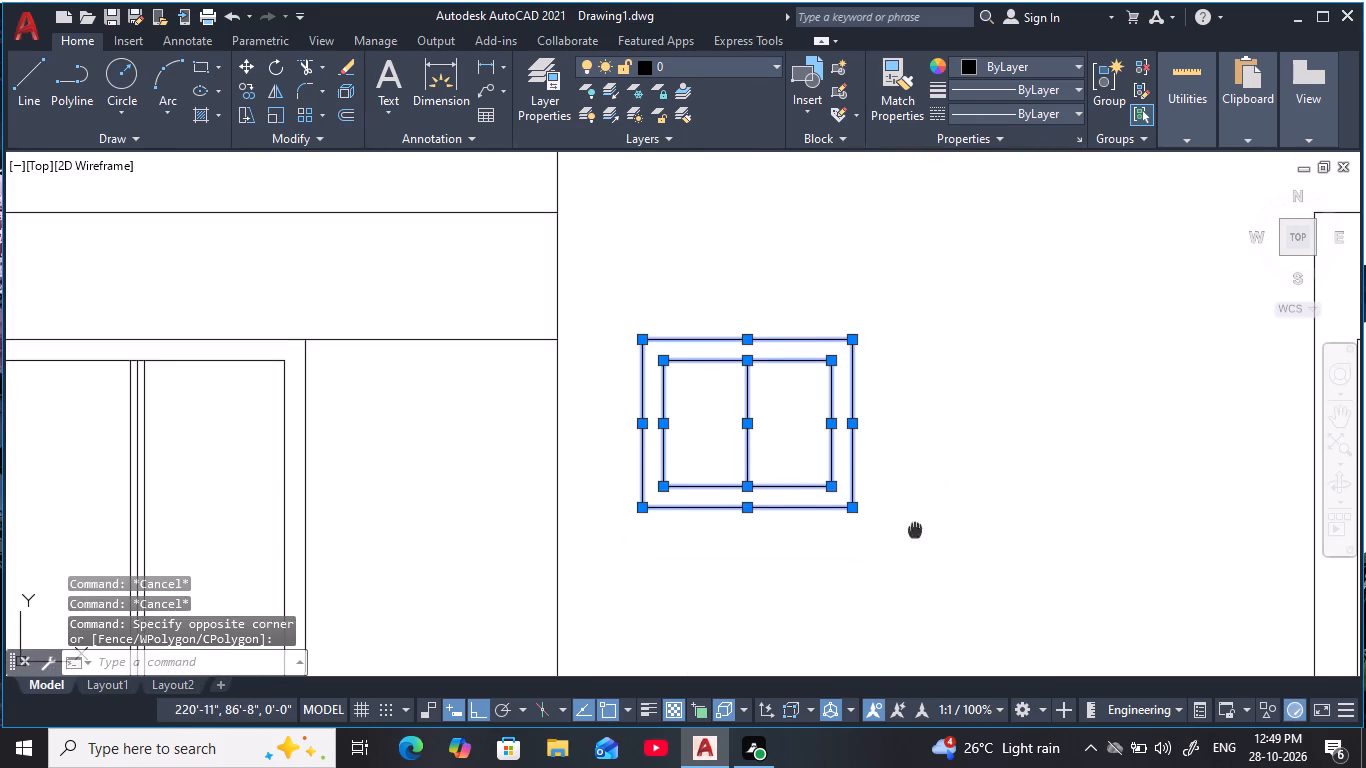
{"action": "middle_click_drag", "start_coordinate": [915, 529], "coordinate": [878, 407]}
{"action": "key", "text": "c"}
{"action": "key", "text": "o"}
{"action": "key", "text": "space"}
{"action": "middle_click", "coordinate": [853, 412]}
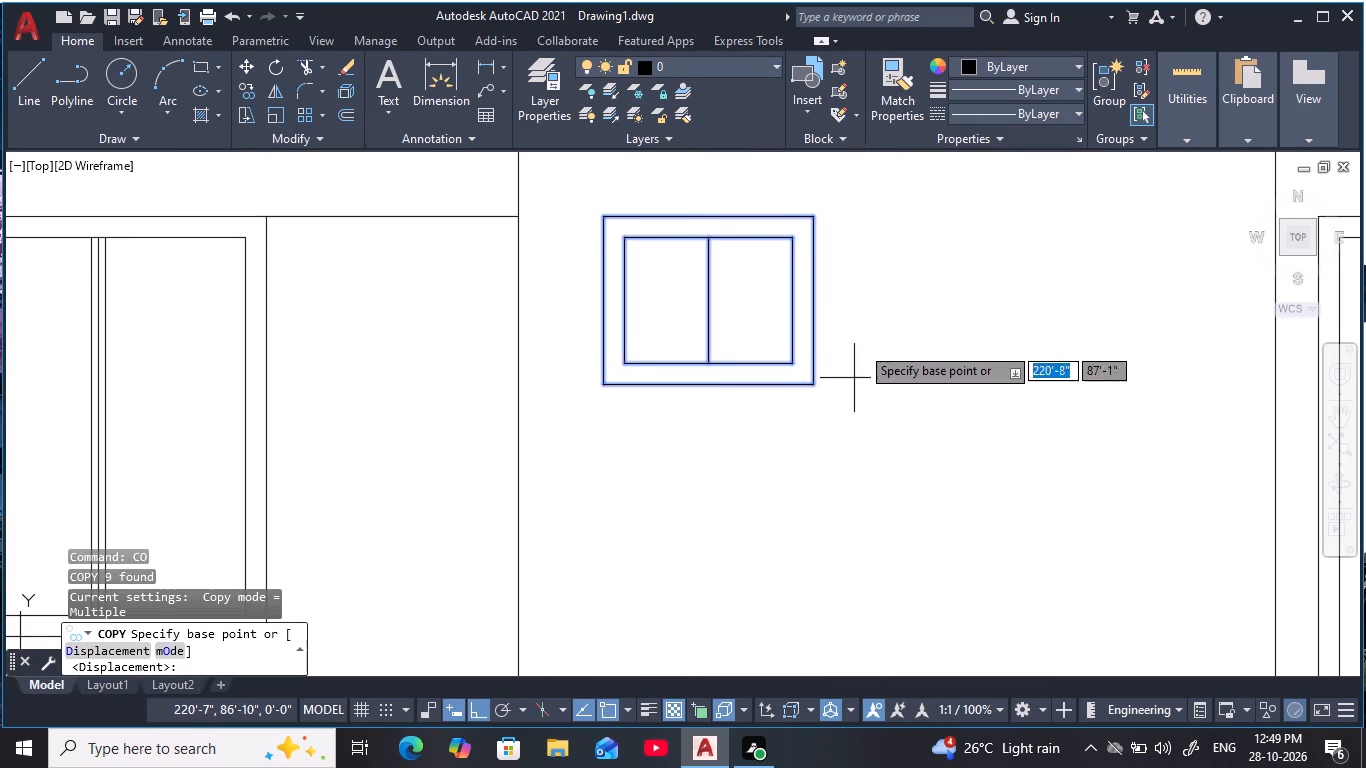
{"action": "left_click", "coordinate": [813, 216]}
{"action": "middle_click_drag", "start_coordinate": [855, 524], "coordinate": [924, 117]}
{"action": "scroll", "coordinate": [924, 116], "scroll_direction": "down", "scroll_amount": 1}
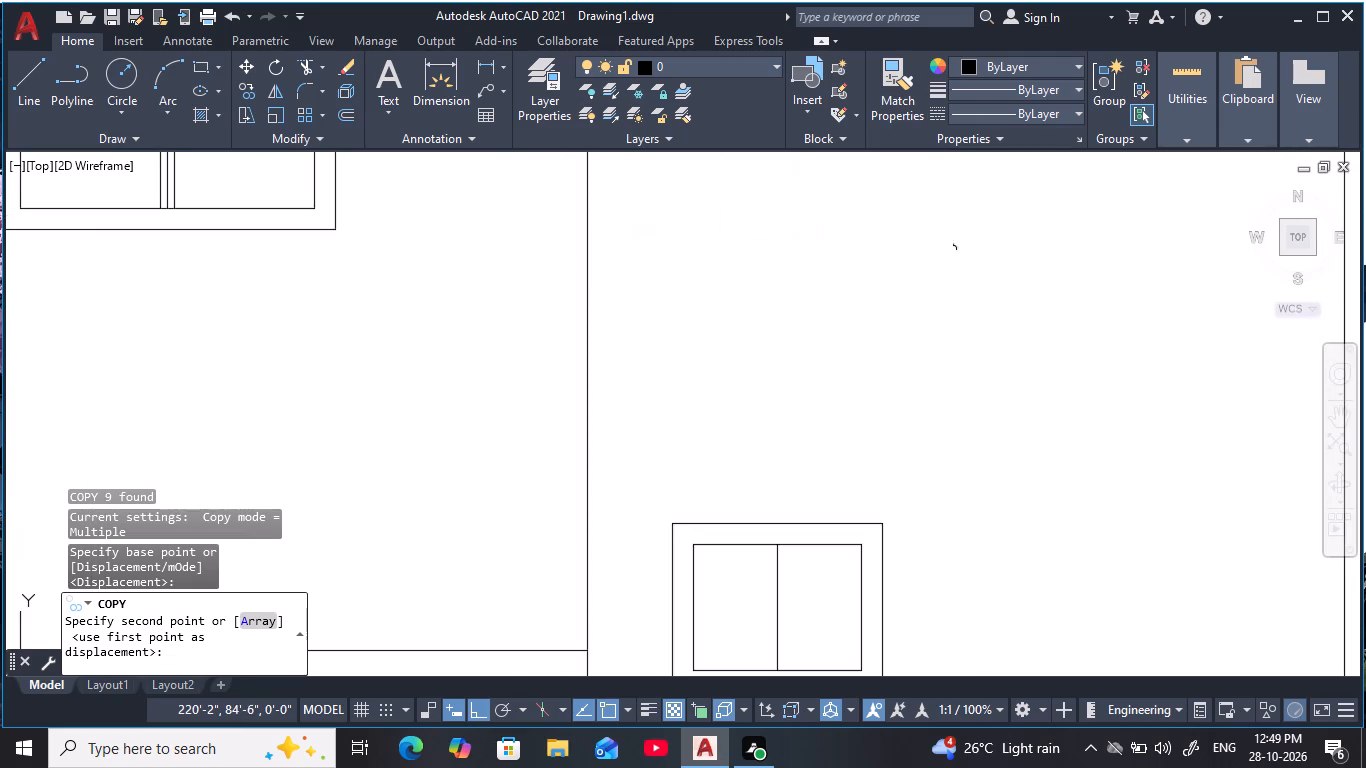
{"action": "middle_click_drag", "start_coordinate": [907, 498], "coordinate": [982, 11]}
{"action": "scroll", "coordinate": [960, 130], "scroll_direction": "down", "scroll_amount": 1}
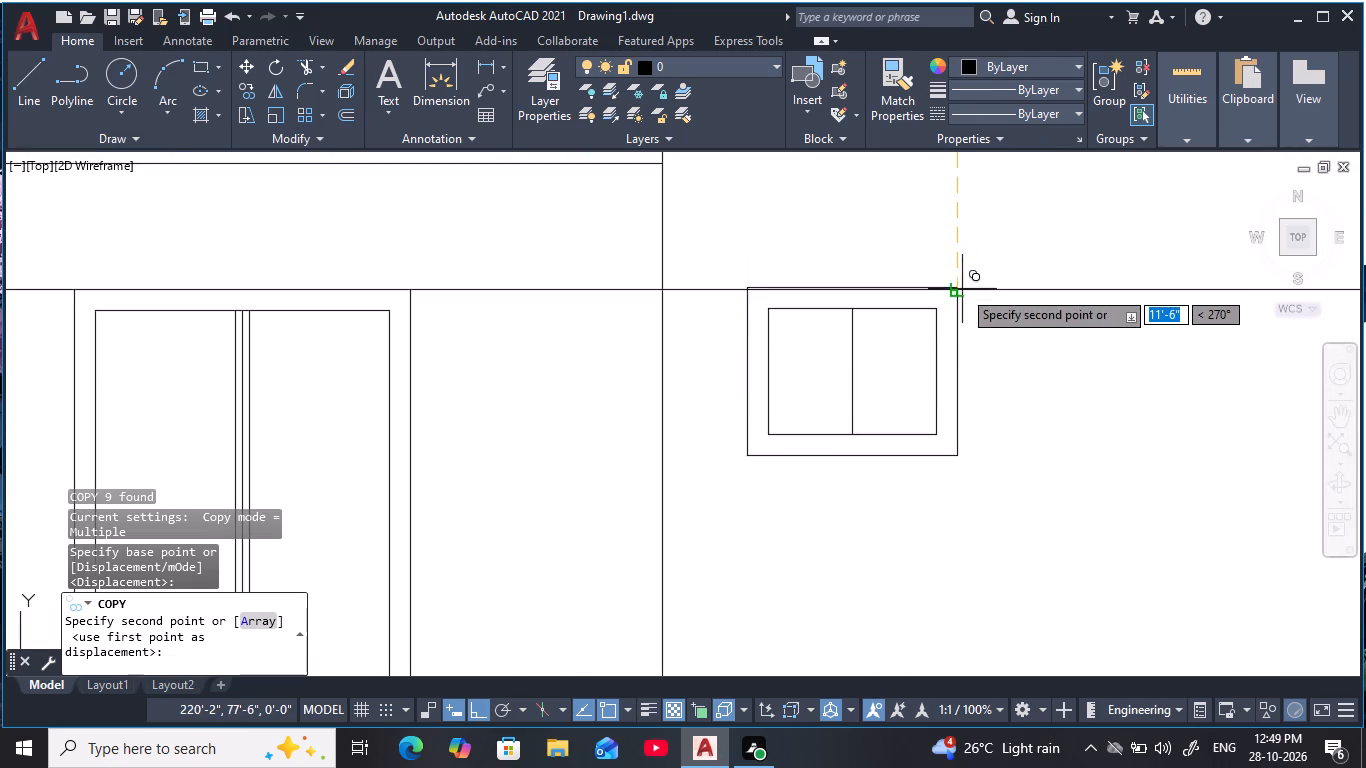
{"action": "left_click", "coordinate": [963, 289]}
Place two more copies of the small window straight below, on the guide lines of the two lowest balcony floors.
{"action": "middle_click_drag", "start_coordinate": [987, 422], "coordinate": [1036, 40]}
{"action": "middle_click_drag", "start_coordinate": [1029, 436], "coordinate": [1075, 85]}
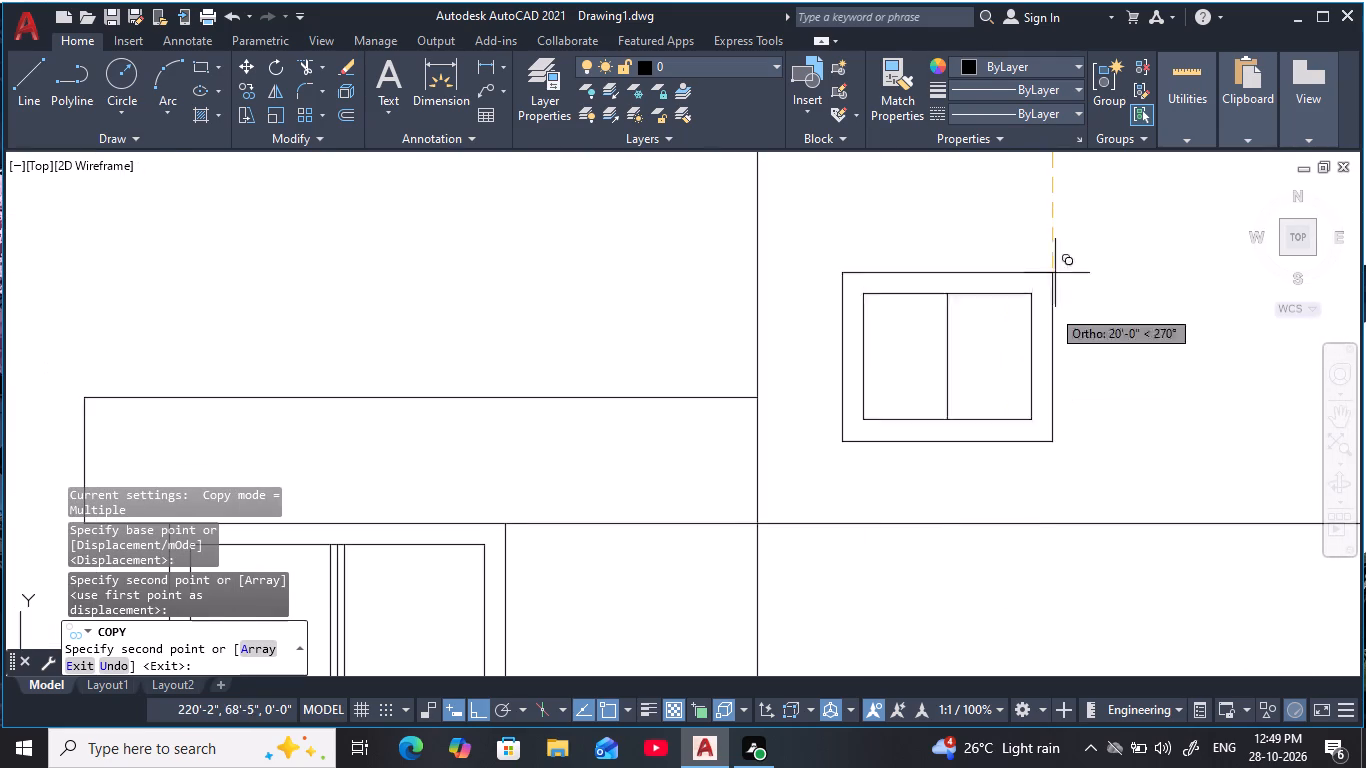
{"action": "middle_click_drag", "start_coordinate": [1037, 378], "coordinate": [991, 218]}
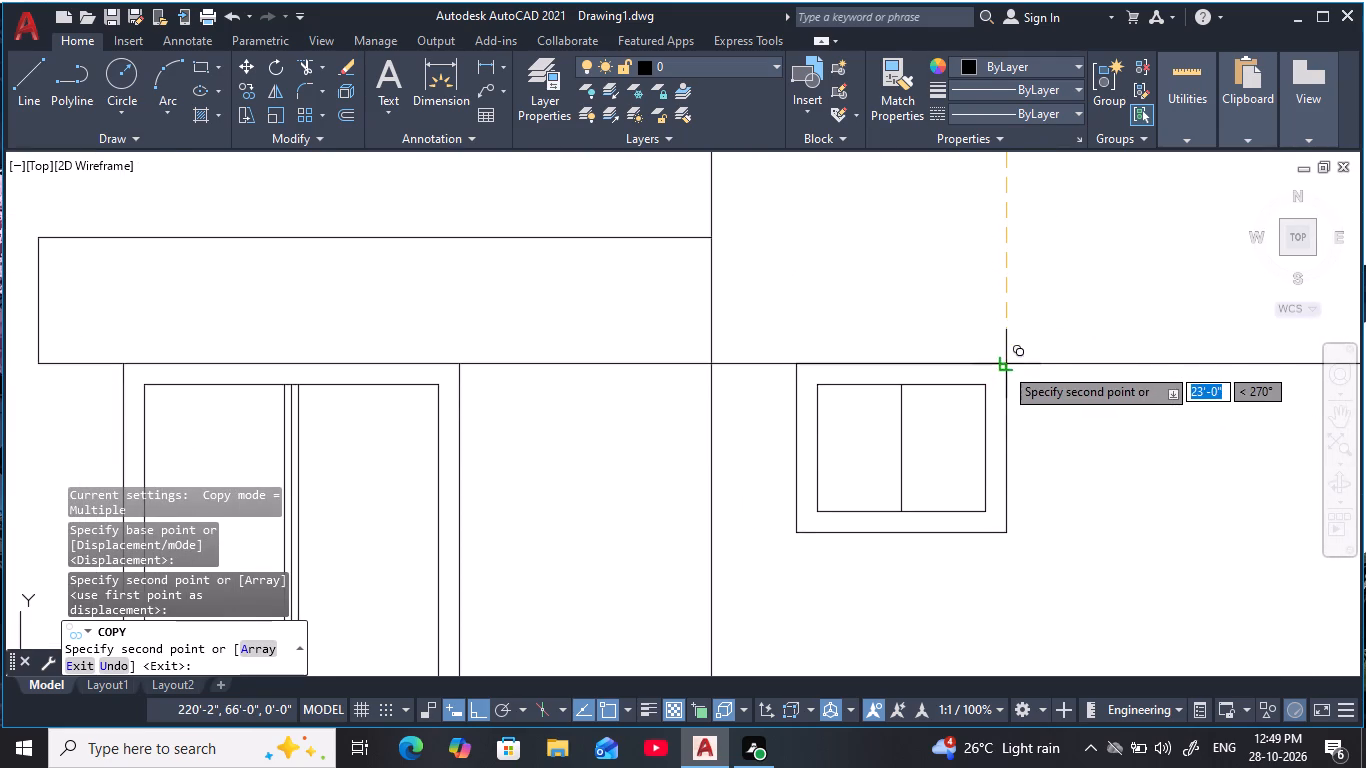
{"action": "left_click", "coordinate": [1005, 366]}
{"action": "middle_click_drag", "start_coordinate": [1021, 455], "coordinate": [1062, 92]}
{"action": "scroll", "coordinate": [1029, 415], "scroll_direction": "down", "scroll_amount": 1}
{"action": "middle_click_drag", "start_coordinate": [1025, 417], "coordinate": [936, 100]}
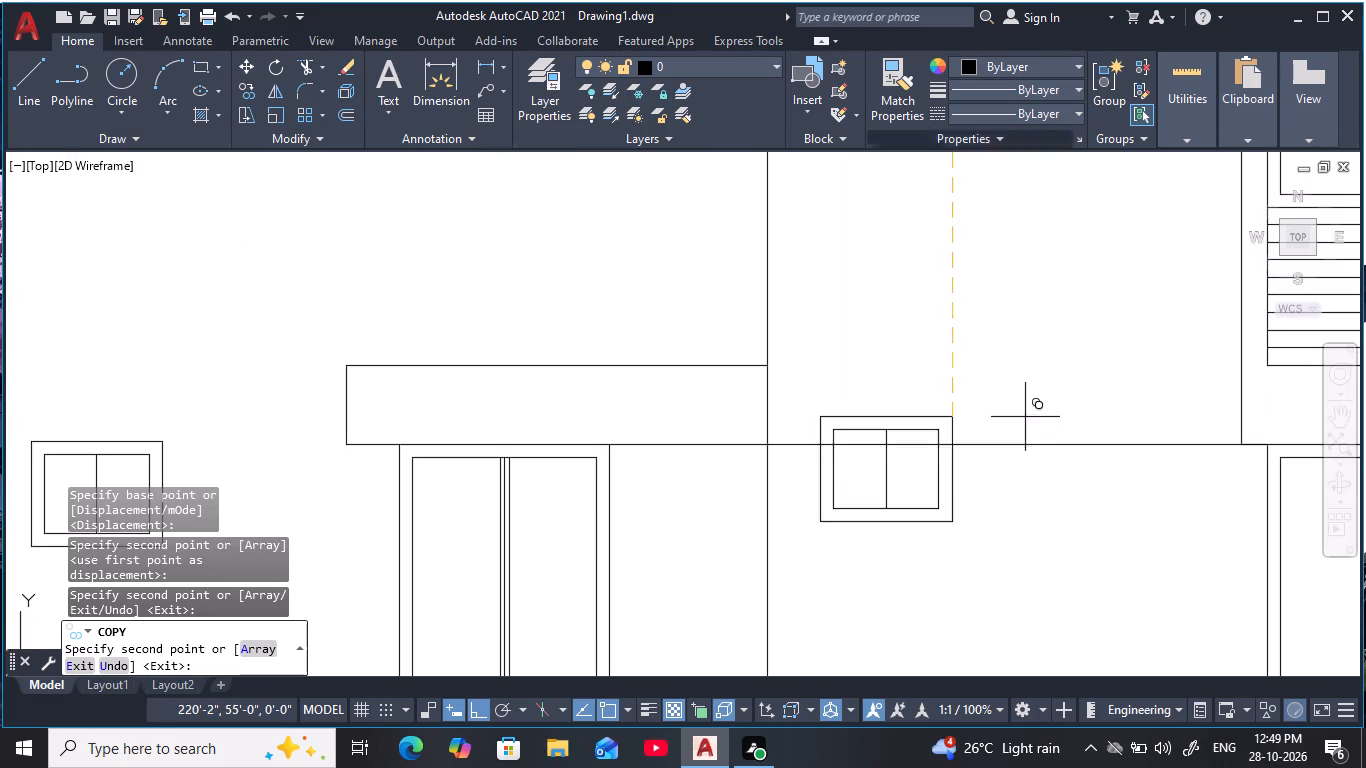
{"action": "left_click", "coordinate": [950, 445]}
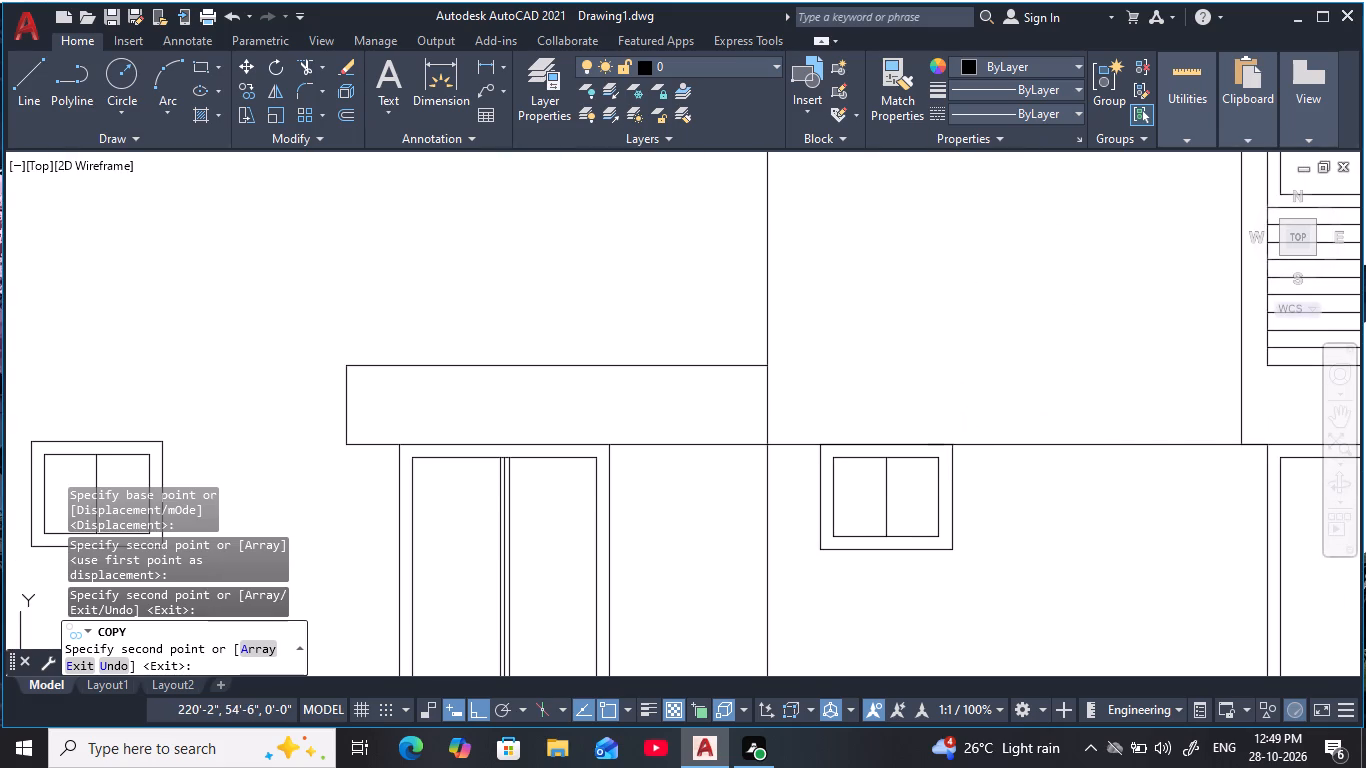
{"action": "key", "text": "Escape"}
{"action": "key", "text": "Escape"}
Erase the three horizontal guide lines between the middle bay's slabs and the balcony bay.
{"action": "scroll", "coordinate": [997, 312], "scroll_direction": "down", "scroll_amount": 2}
{"action": "middle_click_drag", "start_coordinate": [993, 318], "coordinate": [903, 473]}
{"action": "key", "text": "Escape"}
{"action": "key", "text": "Escape"}
{"action": "left_click", "coordinate": [967, 539]}
{"action": "left_click", "coordinate": [918, 462]}
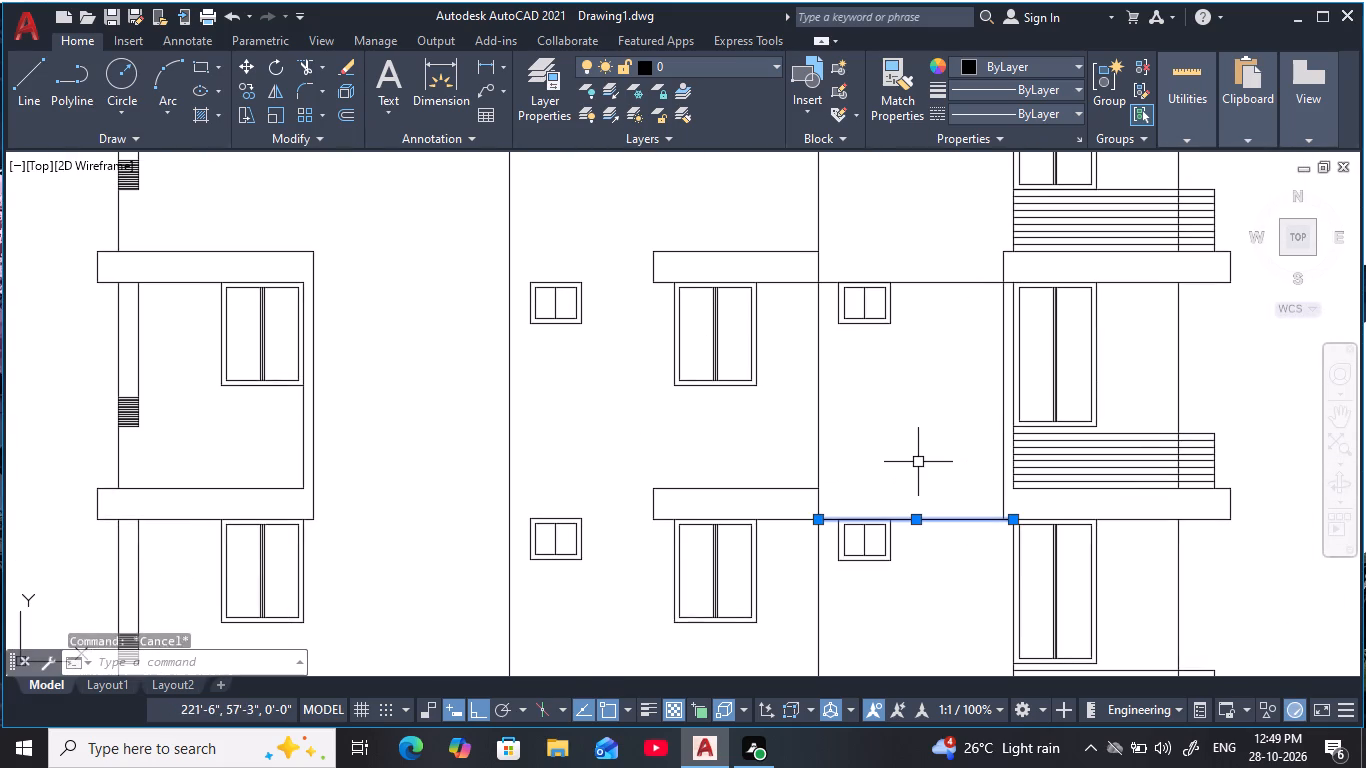
{"action": "type", "text": "e"}
{"action": "key", "text": "space"}
{"action": "middle_click_drag", "start_coordinate": [963, 347], "coordinate": [922, 506]}
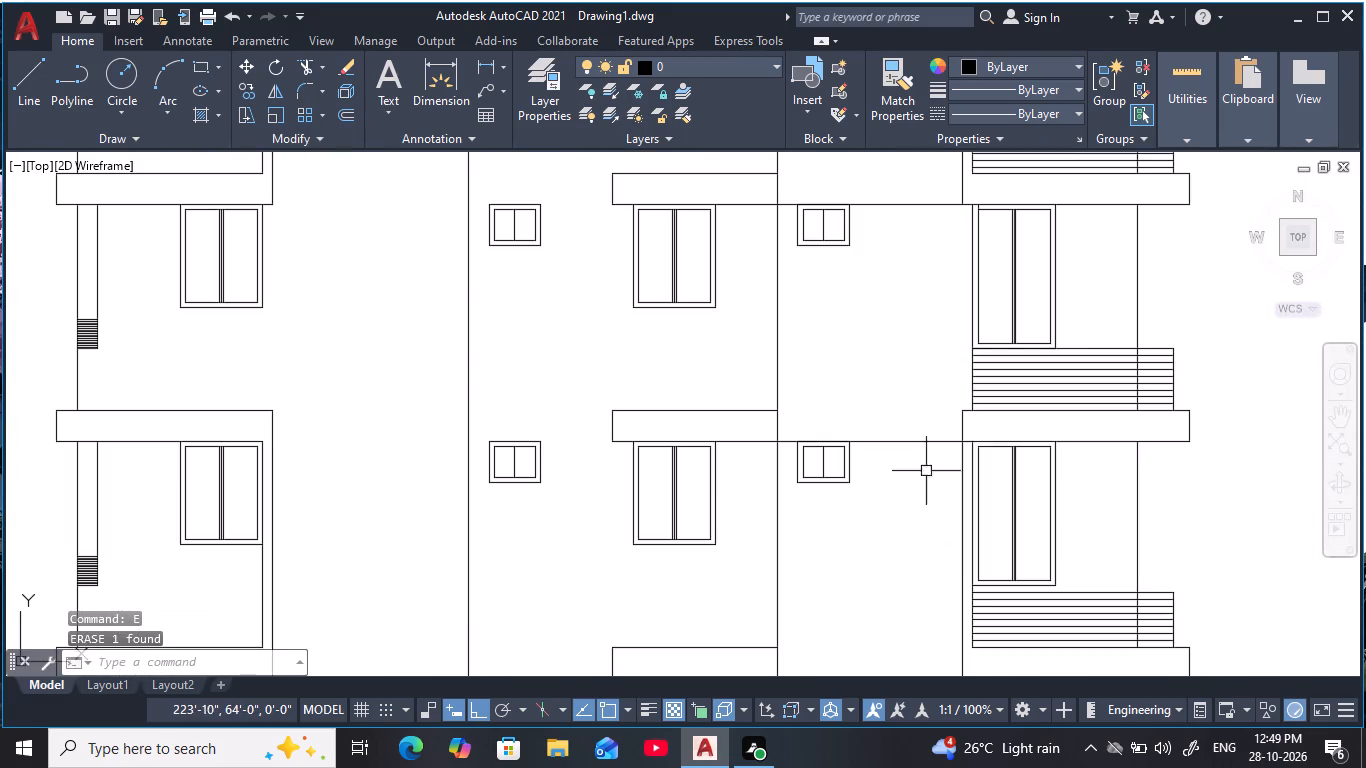
{"action": "left_click", "coordinate": [930, 455]}
{"action": "left_click", "coordinate": [886, 383]}
{"action": "key", "text": "space"}
{"action": "middle_click_drag", "start_coordinate": [884, 378], "coordinate": [876, 517]}
{"action": "left_click", "coordinate": [898, 388]}
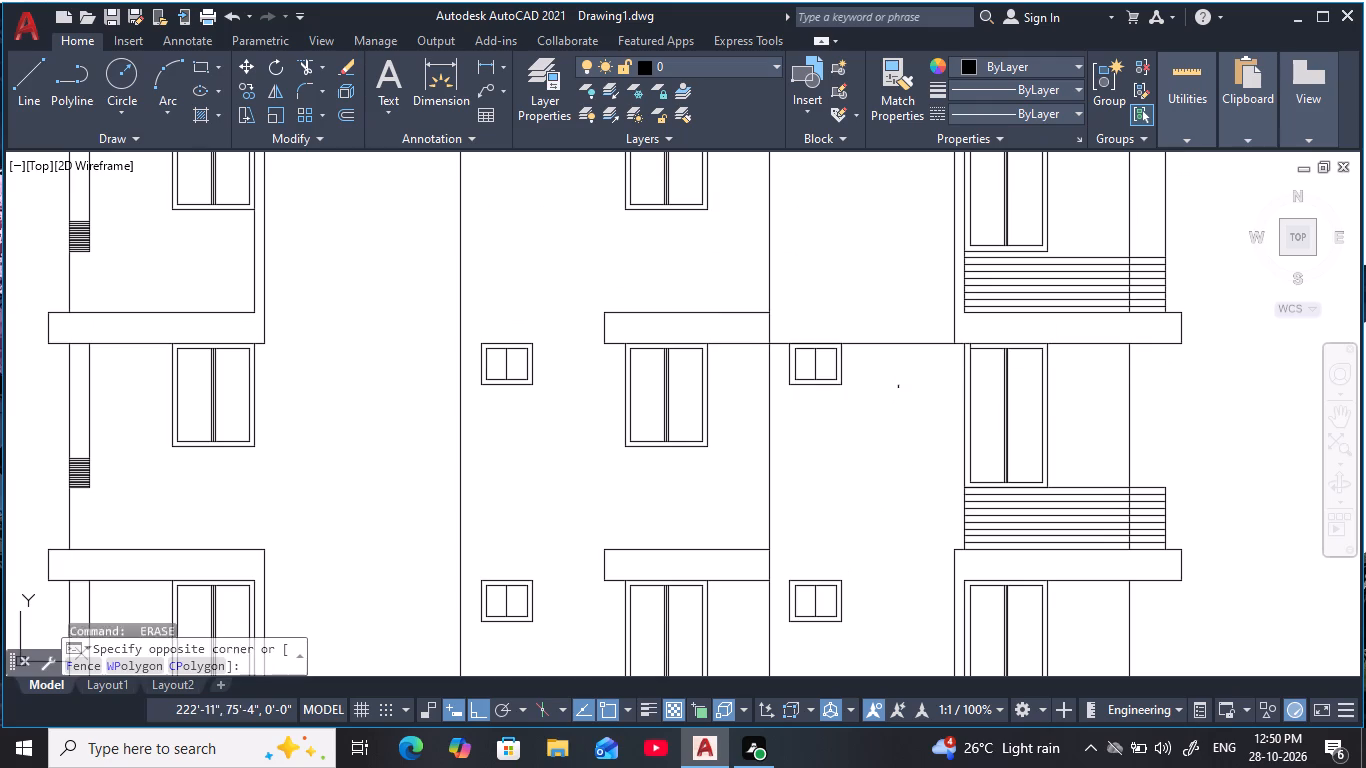
{"action": "left_click", "coordinate": [869, 276]}
{"action": "key", "text": "space"}
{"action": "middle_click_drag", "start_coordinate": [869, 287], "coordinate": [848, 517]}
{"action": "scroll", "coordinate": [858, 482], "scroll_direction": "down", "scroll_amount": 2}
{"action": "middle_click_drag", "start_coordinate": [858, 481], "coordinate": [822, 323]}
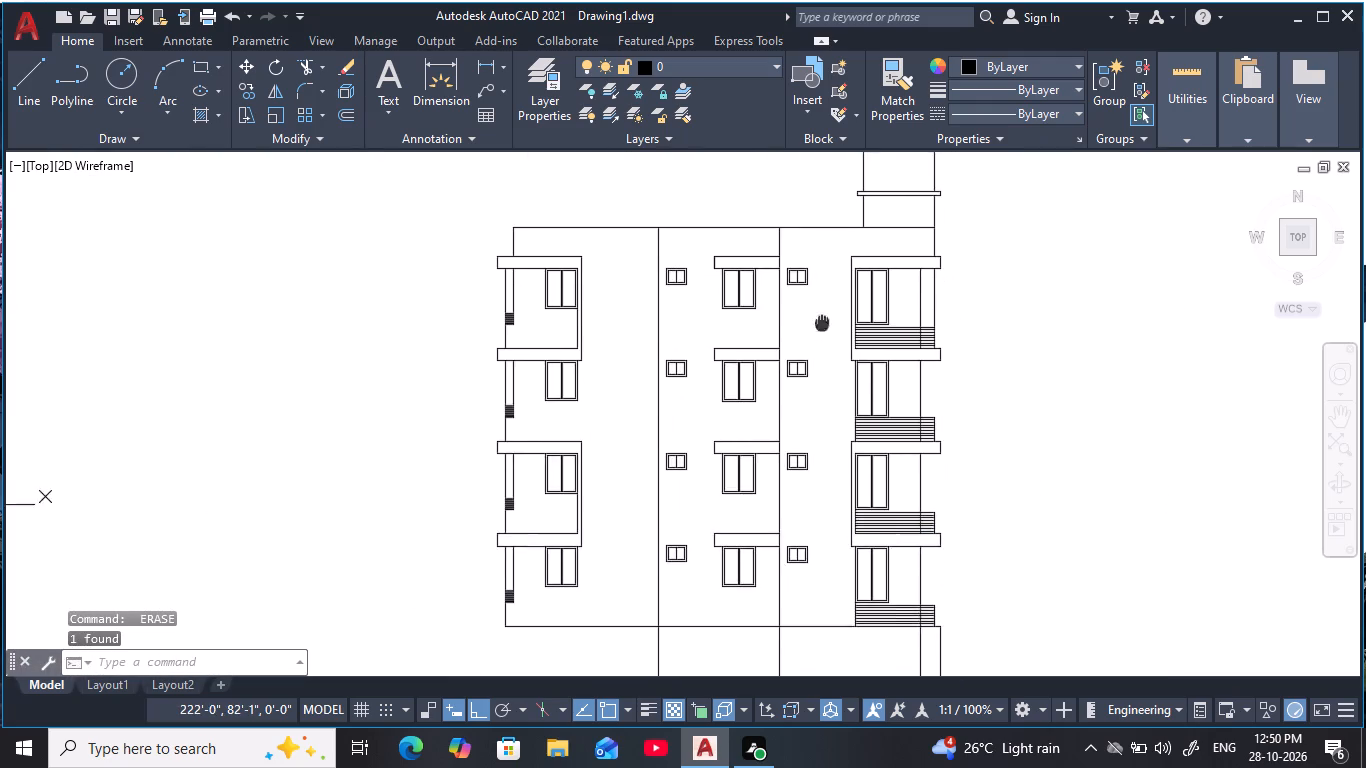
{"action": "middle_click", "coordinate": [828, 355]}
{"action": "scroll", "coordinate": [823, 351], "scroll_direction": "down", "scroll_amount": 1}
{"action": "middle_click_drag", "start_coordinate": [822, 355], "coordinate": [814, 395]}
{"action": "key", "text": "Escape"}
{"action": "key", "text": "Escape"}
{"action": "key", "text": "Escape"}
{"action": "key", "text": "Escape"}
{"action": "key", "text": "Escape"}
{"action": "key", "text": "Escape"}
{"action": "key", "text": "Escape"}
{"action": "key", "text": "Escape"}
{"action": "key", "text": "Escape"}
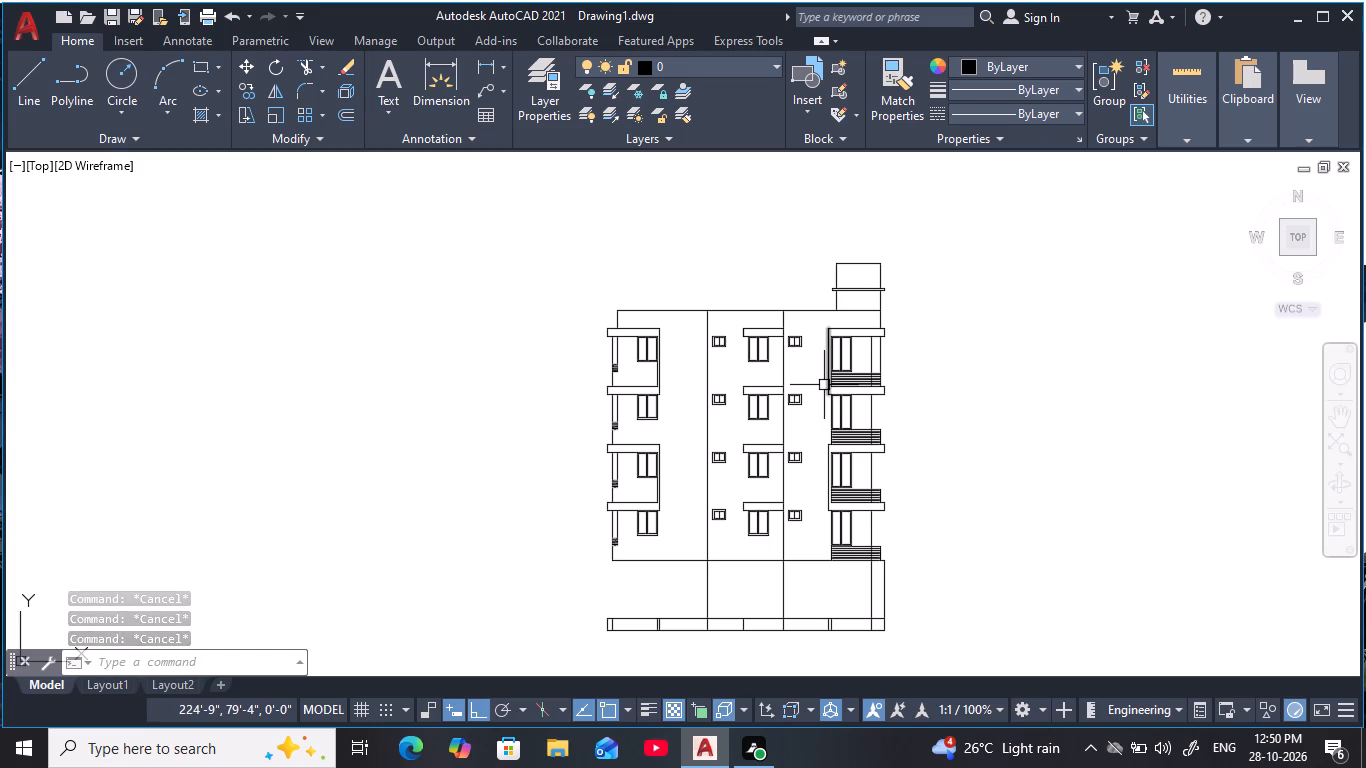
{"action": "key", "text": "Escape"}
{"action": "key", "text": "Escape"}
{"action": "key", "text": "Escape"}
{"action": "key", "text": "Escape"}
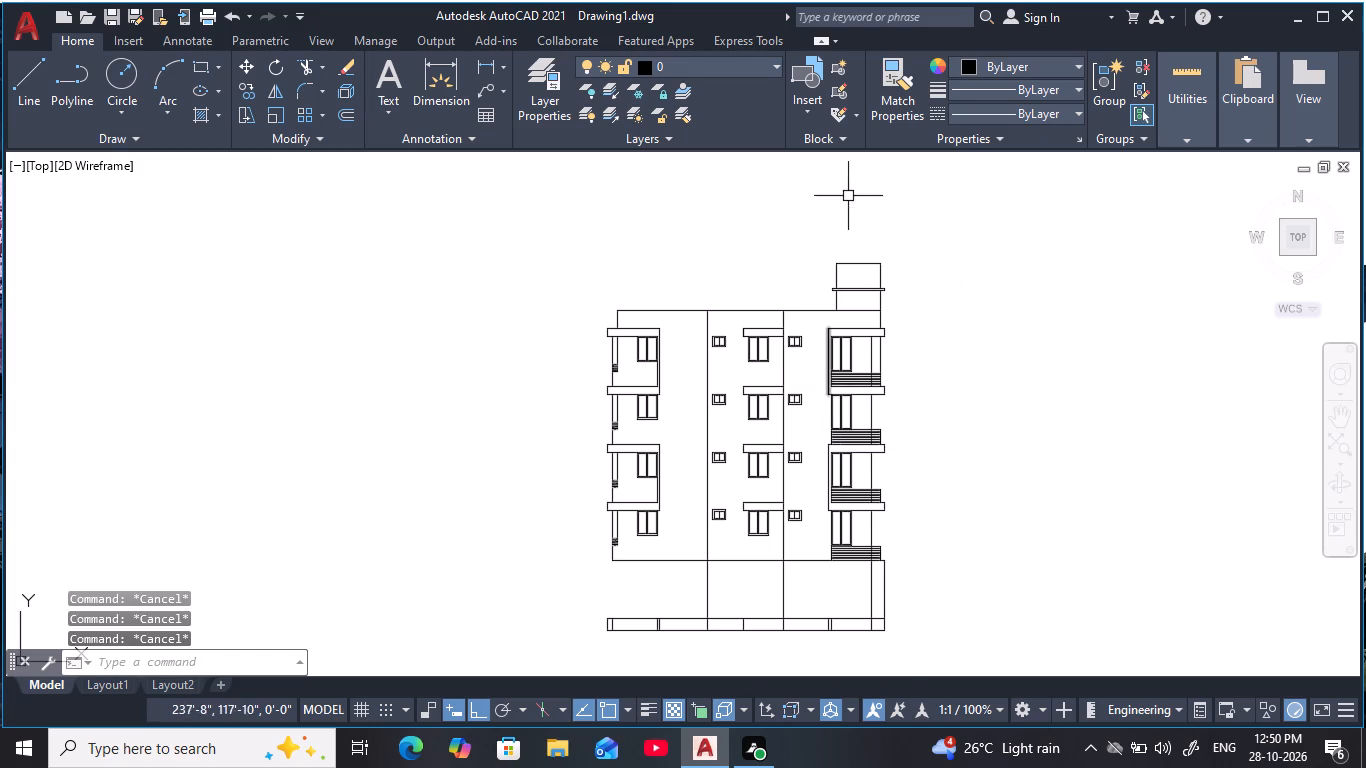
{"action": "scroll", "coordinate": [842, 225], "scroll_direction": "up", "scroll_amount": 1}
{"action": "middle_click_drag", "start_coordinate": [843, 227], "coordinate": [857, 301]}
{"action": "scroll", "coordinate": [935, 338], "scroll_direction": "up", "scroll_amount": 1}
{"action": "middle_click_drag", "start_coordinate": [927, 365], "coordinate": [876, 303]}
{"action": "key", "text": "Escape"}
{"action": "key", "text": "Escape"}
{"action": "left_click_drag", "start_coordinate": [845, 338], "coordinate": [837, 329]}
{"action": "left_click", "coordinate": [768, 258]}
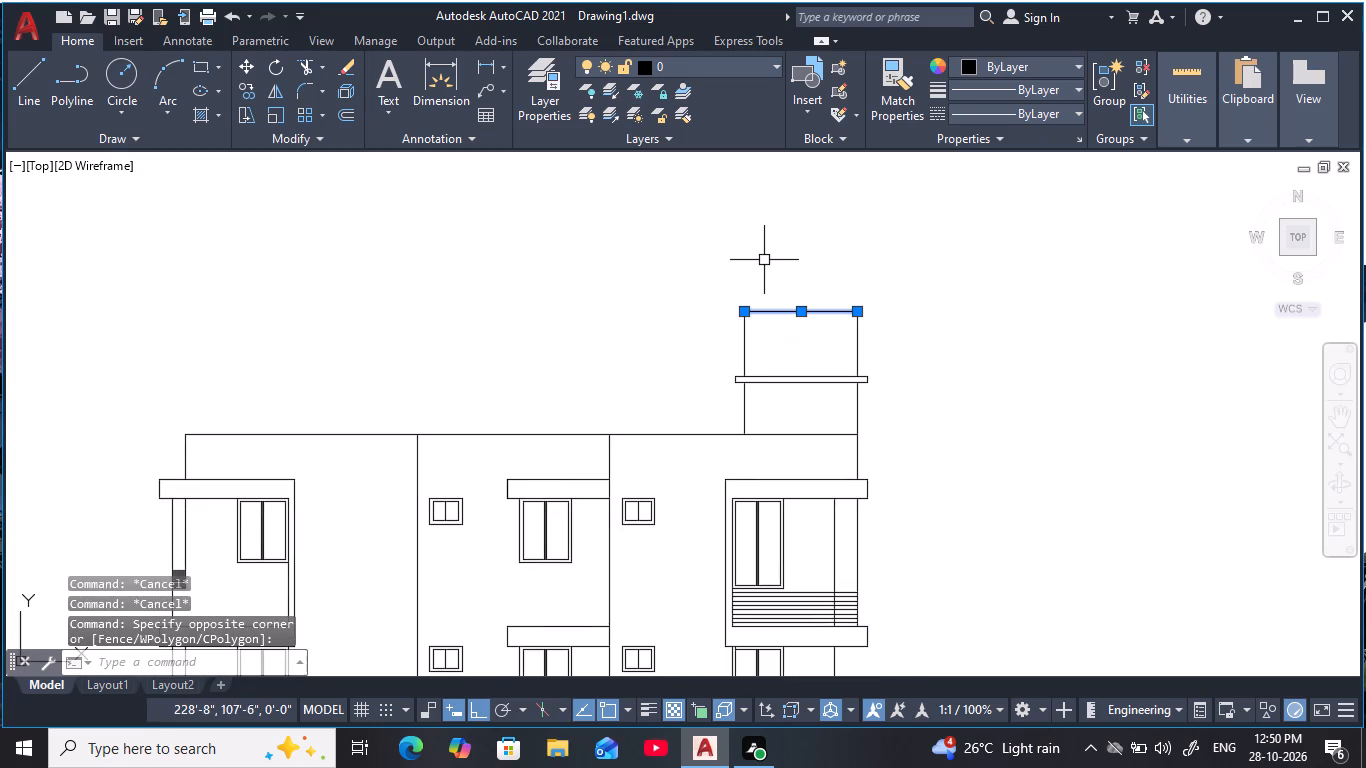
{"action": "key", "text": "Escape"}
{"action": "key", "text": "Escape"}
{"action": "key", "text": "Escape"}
Offset the top line of the rooftop block 1' downward.
{"action": "type", "text": "o"}
{"action": "key", "text": "space"}
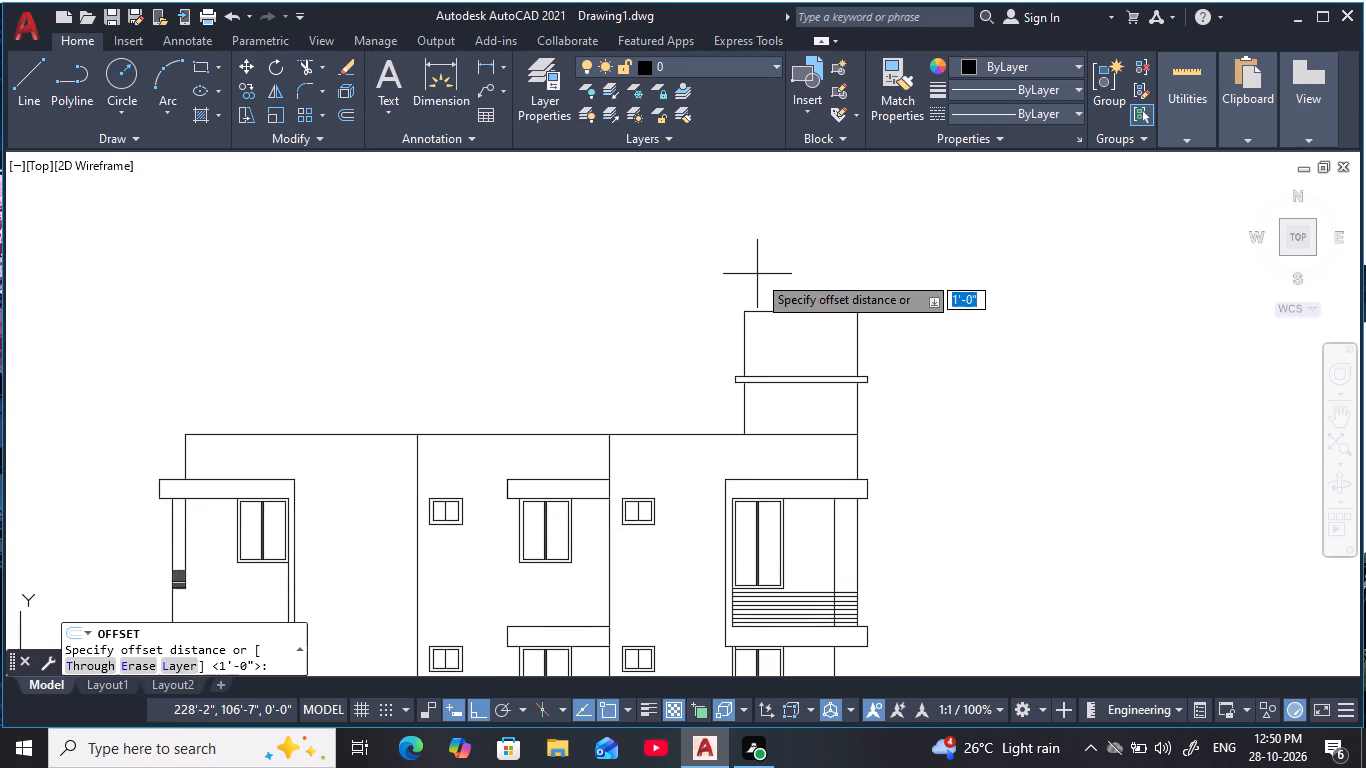
{"action": "key", "text": "1"}
{"action": "type", "text": "'"}
{"action": "key", "text": "space"}
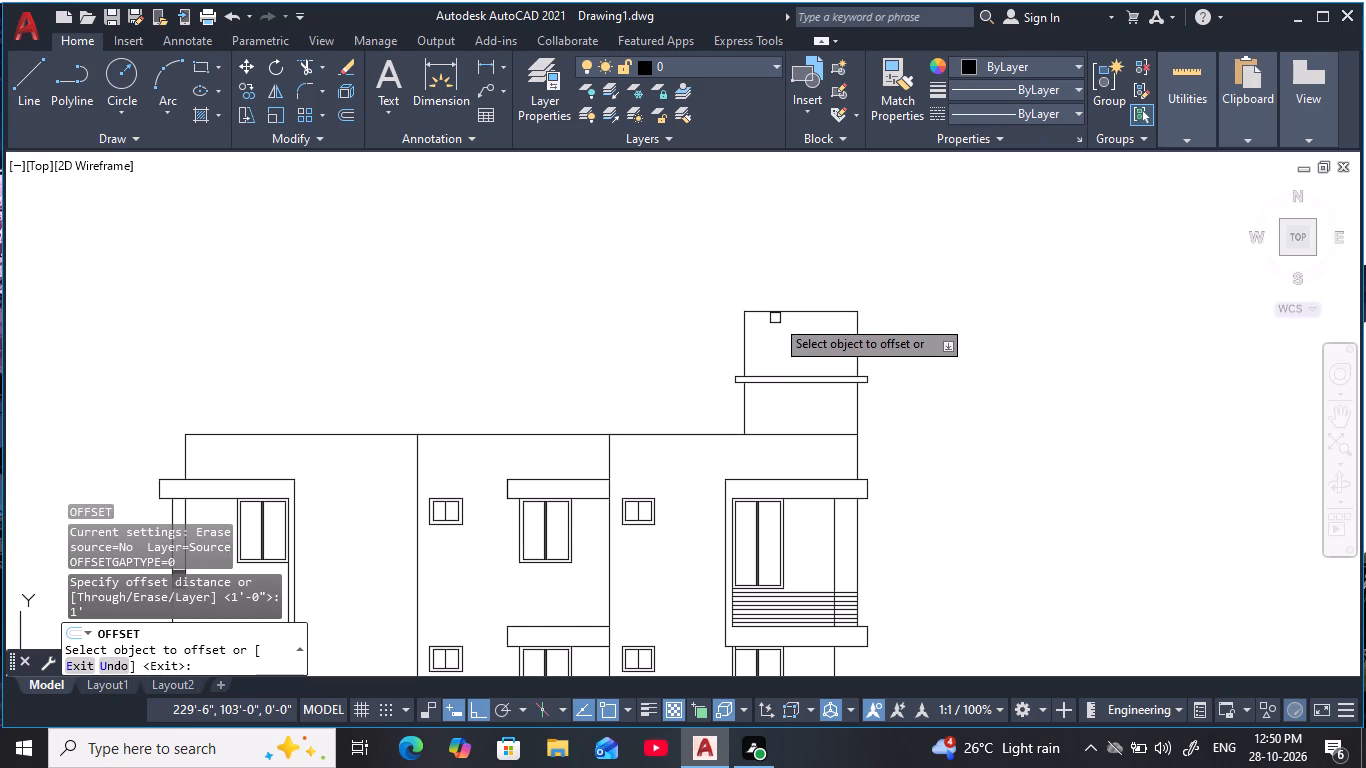
{"action": "left_click", "coordinate": [776, 314]}
{"action": "left_click", "coordinate": [797, 384]}
{"action": "key", "text": "Escape"}
{"action": "key", "text": "Escape"}
{"action": "key", "text": "Escape"}
{"action": "key", "text": "Escape"}
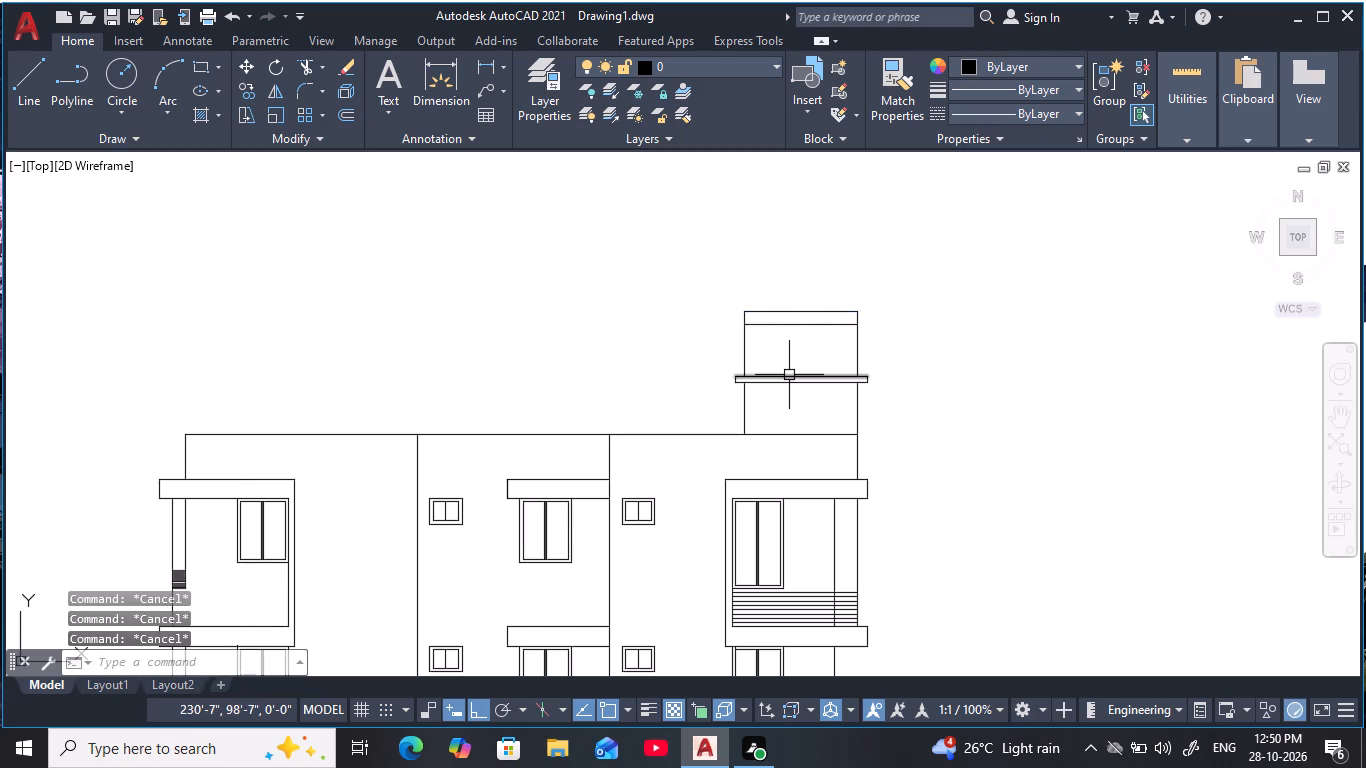
Trim away the rooftop block's old top line and both side stubs above the offset line.
{"action": "type", "text": "tr"}
{"action": "key", "text": "space"}
{"action": "scroll", "coordinate": [776, 315], "scroll_direction": "up", "scroll_amount": 4}
{"action": "left_click_drag", "start_coordinate": [764, 272], "coordinate": [593, 359]}
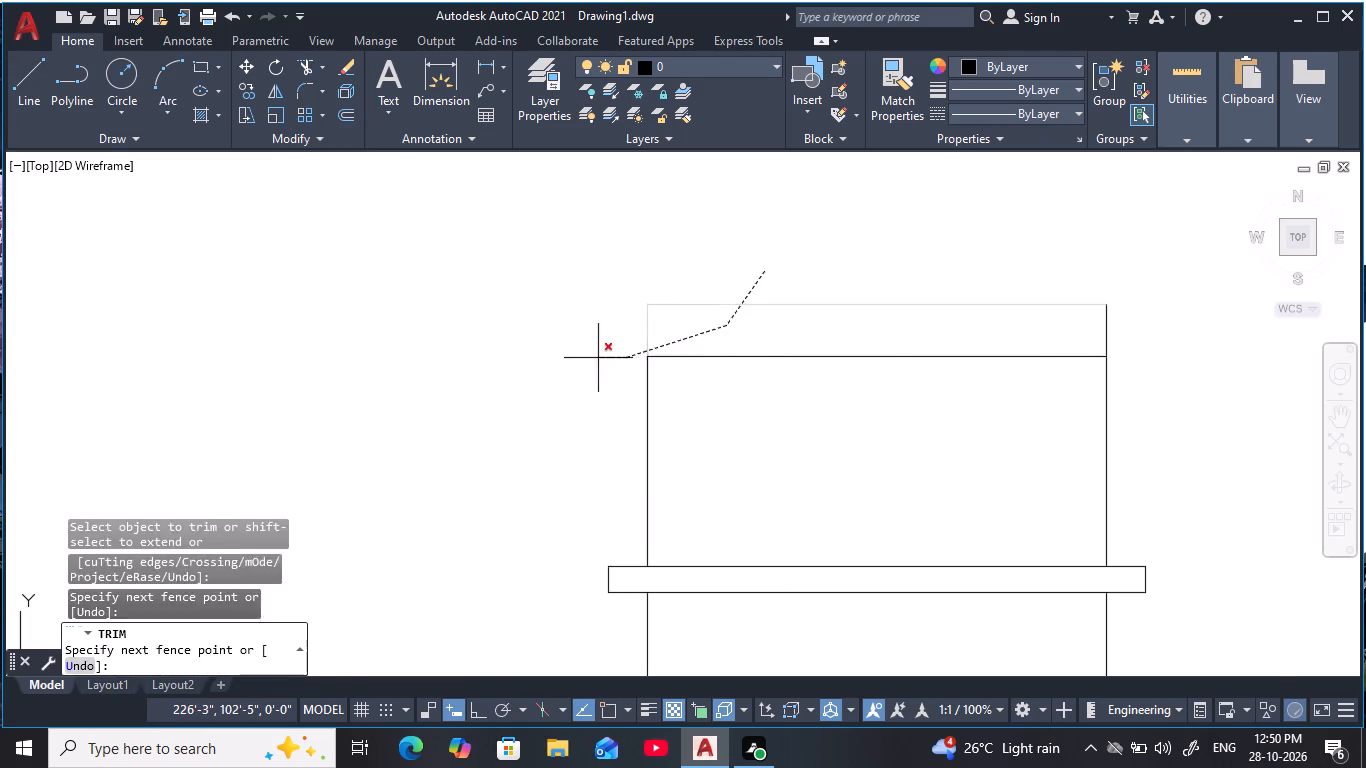
{"action": "left_click_drag", "start_coordinate": [593, 359], "coordinate": [592, 359]}
{"action": "left_click_drag", "start_coordinate": [1012, 290], "coordinate": [1181, 344]}
{"action": "scroll", "coordinate": [1180, 371], "scroll_direction": "down", "scroll_amount": 3}
{"action": "middle_click_drag", "start_coordinate": [1181, 373], "coordinate": [1064, 308]}
{"action": "key", "text": "Escape"}
{"action": "key", "text": "Escape"}
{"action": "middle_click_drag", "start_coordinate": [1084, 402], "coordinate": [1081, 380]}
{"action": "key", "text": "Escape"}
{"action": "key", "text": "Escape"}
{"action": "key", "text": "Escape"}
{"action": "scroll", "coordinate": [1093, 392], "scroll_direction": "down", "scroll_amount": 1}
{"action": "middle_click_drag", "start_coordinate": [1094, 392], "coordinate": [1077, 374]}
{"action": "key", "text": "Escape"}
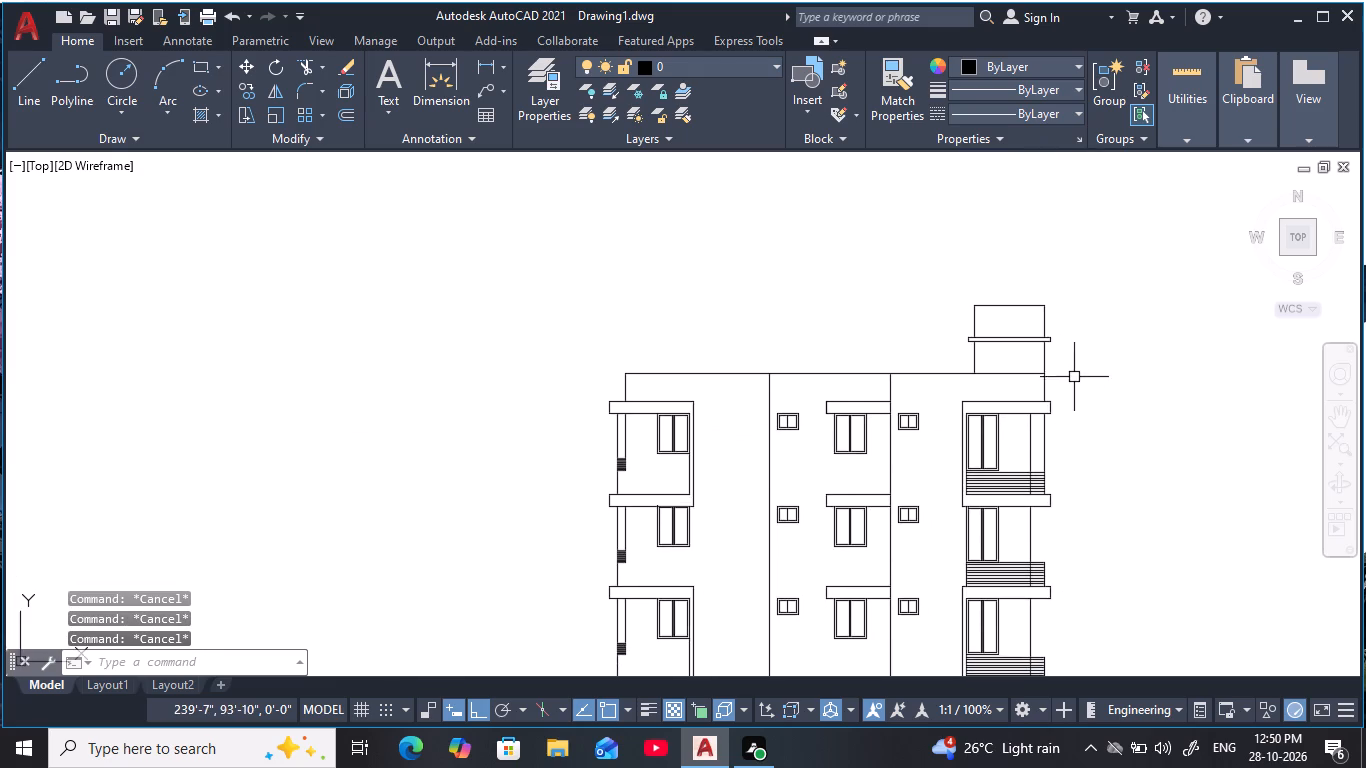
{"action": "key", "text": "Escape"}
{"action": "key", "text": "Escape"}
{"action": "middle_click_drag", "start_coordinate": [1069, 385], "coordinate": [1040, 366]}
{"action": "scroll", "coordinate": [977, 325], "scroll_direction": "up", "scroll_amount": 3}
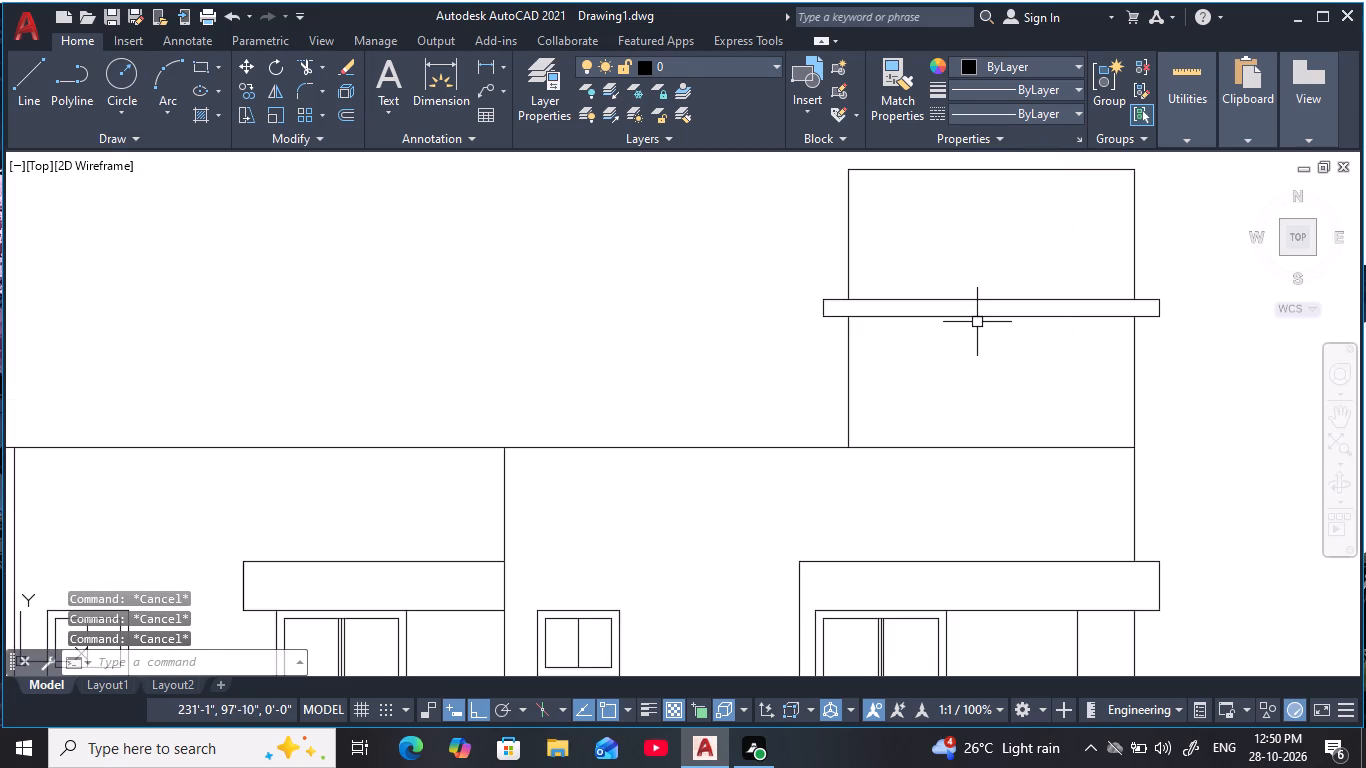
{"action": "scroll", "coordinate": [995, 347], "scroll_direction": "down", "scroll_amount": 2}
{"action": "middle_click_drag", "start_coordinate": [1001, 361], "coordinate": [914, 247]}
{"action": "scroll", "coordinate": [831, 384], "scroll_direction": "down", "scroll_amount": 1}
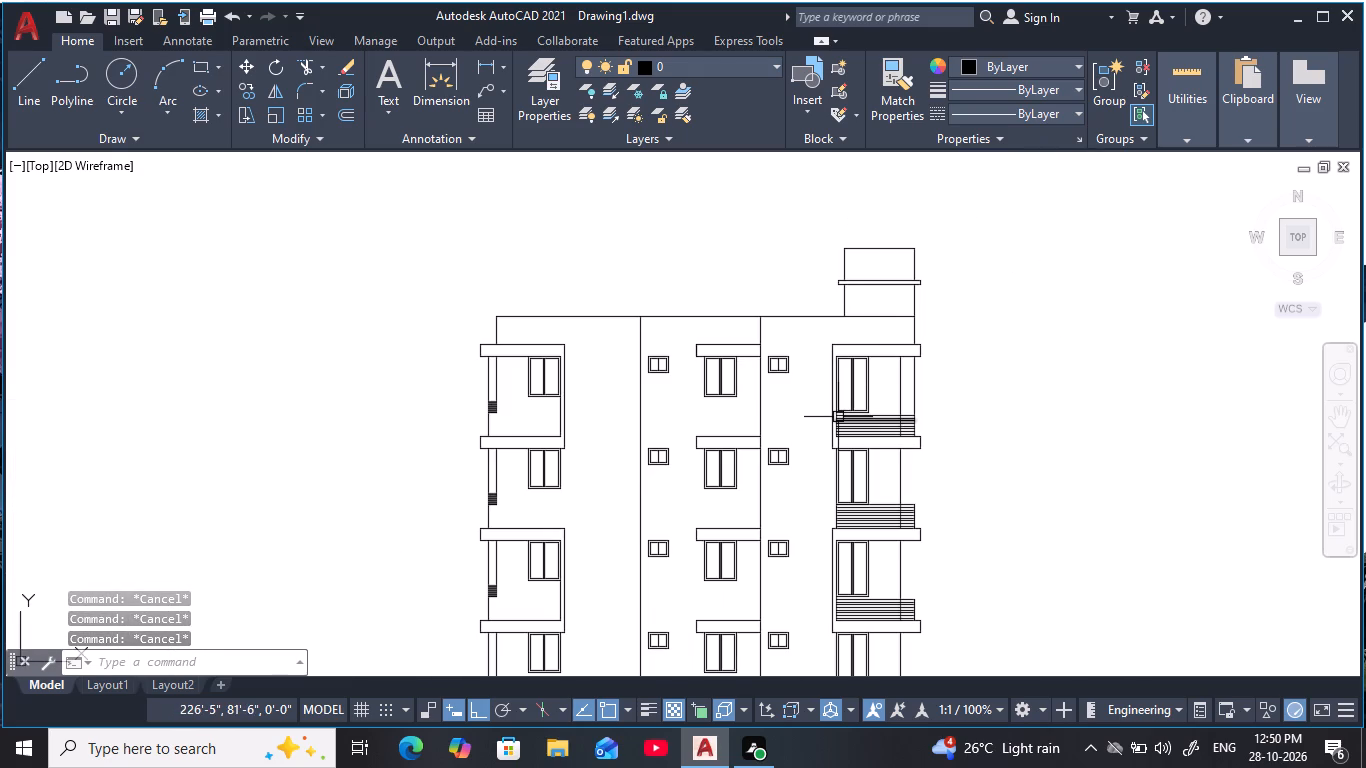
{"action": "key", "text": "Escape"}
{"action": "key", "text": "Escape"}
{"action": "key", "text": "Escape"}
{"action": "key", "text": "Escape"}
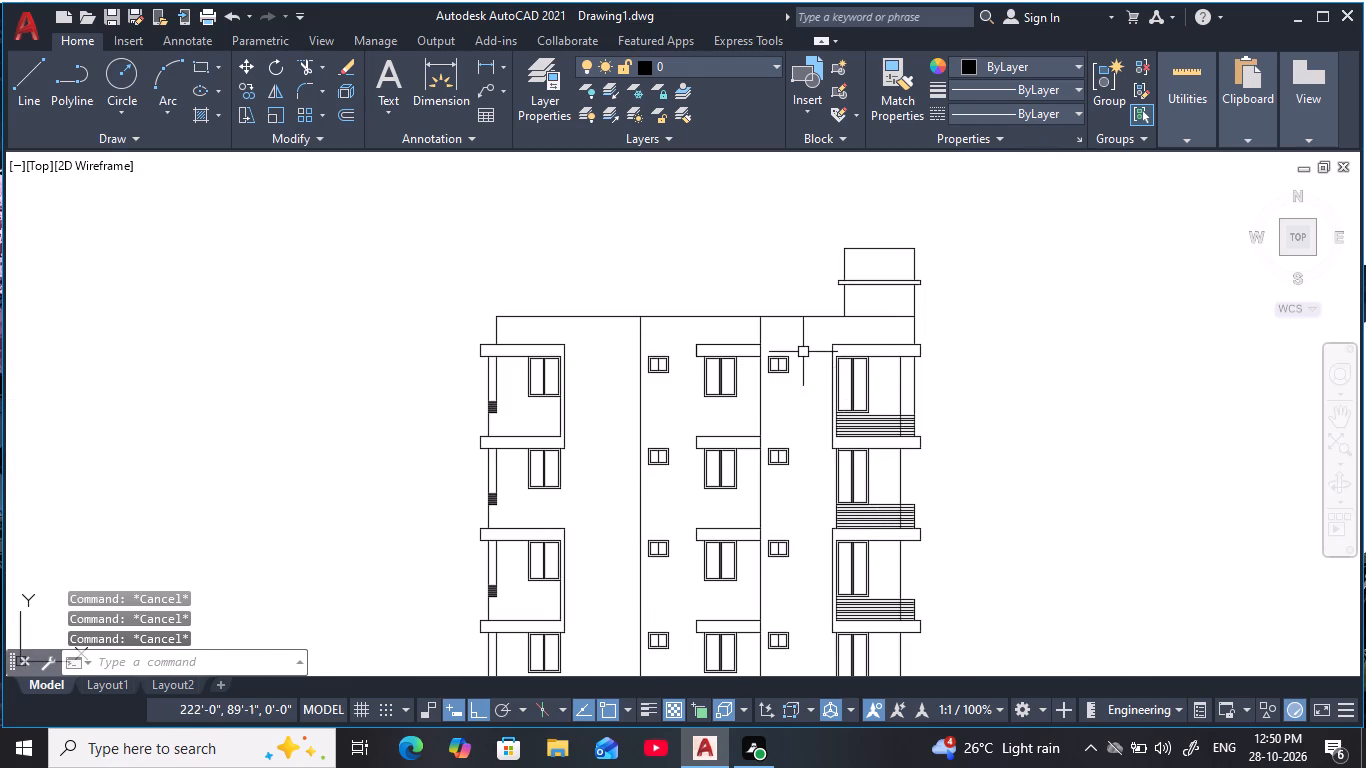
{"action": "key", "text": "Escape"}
Offset the main building's roof line 9" downward across the full width of the elevation.
{"action": "scroll", "coordinate": [803, 346], "scroll_direction": "up", "scroll_amount": 1}
{"action": "middle_click_drag", "start_coordinate": [802, 344], "coordinate": [781, 349]}
{"action": "key", "text": "Escape"}
{"action": "key", "text": "Escape"}
{"action": "type", "text": "o 9"}
{"action": "key", "text": "space"}
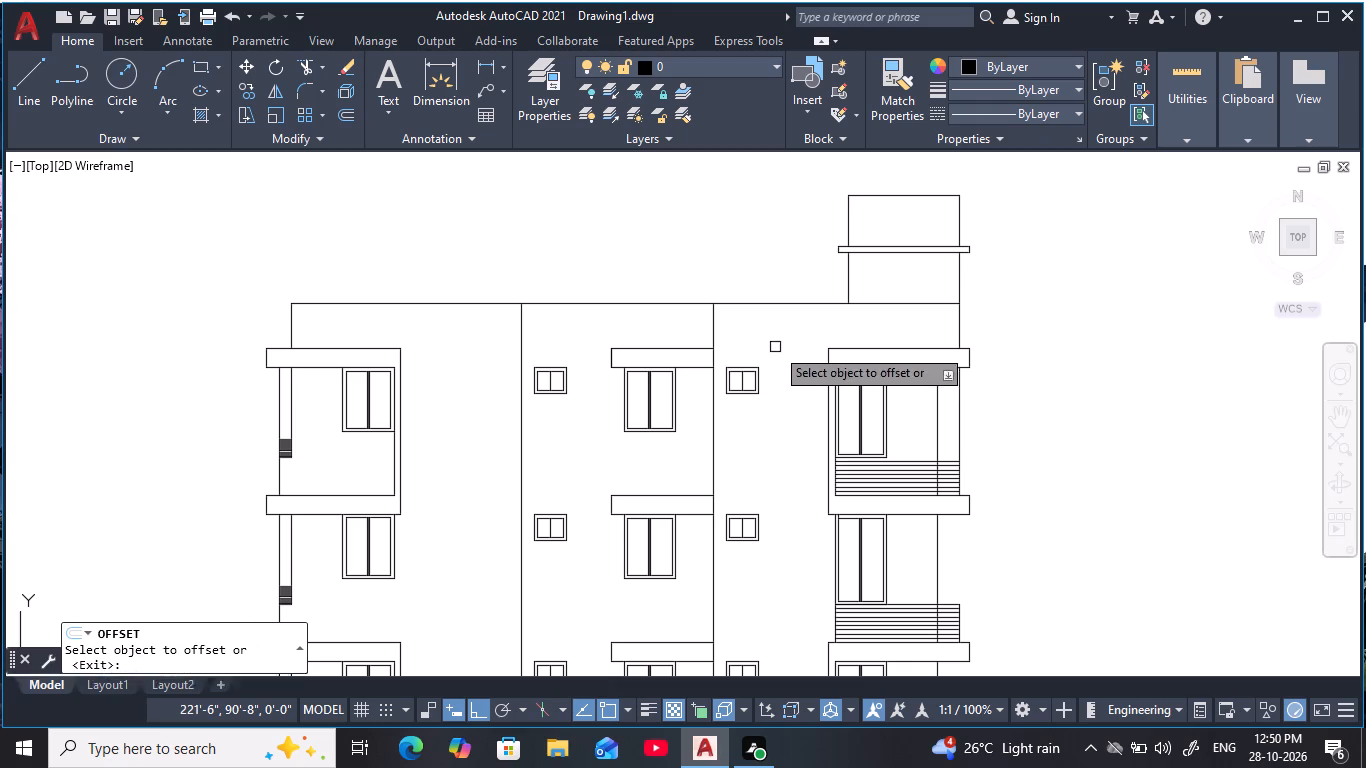
{"action": "left_click", "coordinate": [770, 298]}
{"action": "left_click_drag", "start_coordinate": [787, 305], "coordinate": [786, 322]}
{"action": "left_click", "coordinate": [801, 395]}
{"action": "key", "text": "Escape"}
{"action": "key", "text": "Escape"}
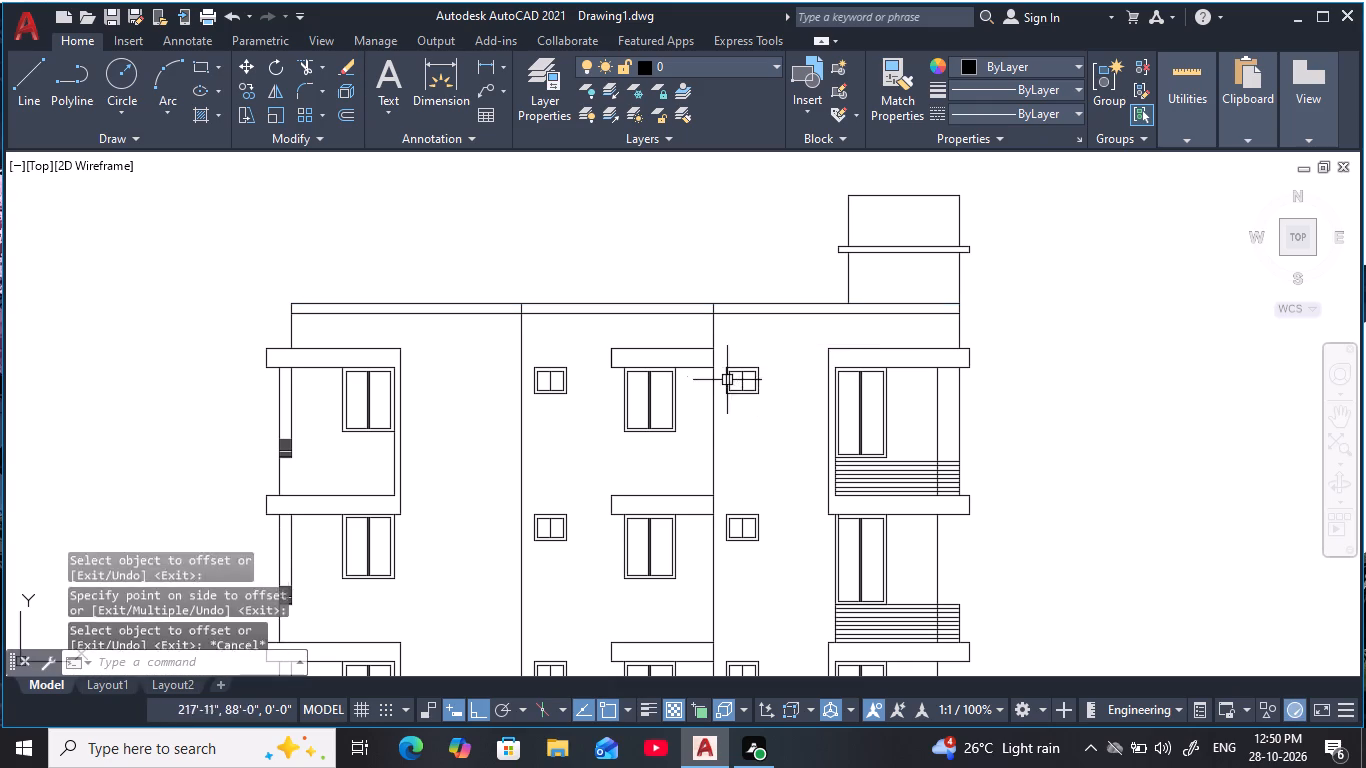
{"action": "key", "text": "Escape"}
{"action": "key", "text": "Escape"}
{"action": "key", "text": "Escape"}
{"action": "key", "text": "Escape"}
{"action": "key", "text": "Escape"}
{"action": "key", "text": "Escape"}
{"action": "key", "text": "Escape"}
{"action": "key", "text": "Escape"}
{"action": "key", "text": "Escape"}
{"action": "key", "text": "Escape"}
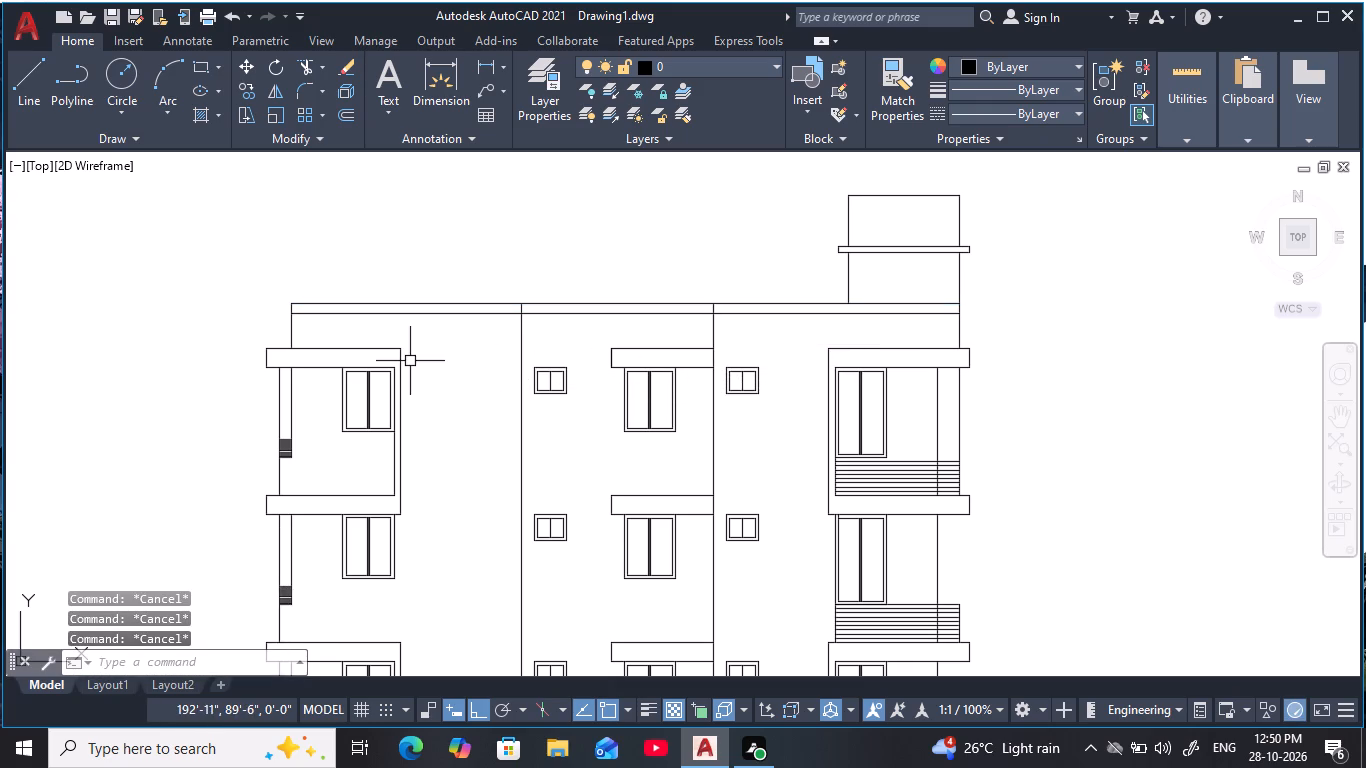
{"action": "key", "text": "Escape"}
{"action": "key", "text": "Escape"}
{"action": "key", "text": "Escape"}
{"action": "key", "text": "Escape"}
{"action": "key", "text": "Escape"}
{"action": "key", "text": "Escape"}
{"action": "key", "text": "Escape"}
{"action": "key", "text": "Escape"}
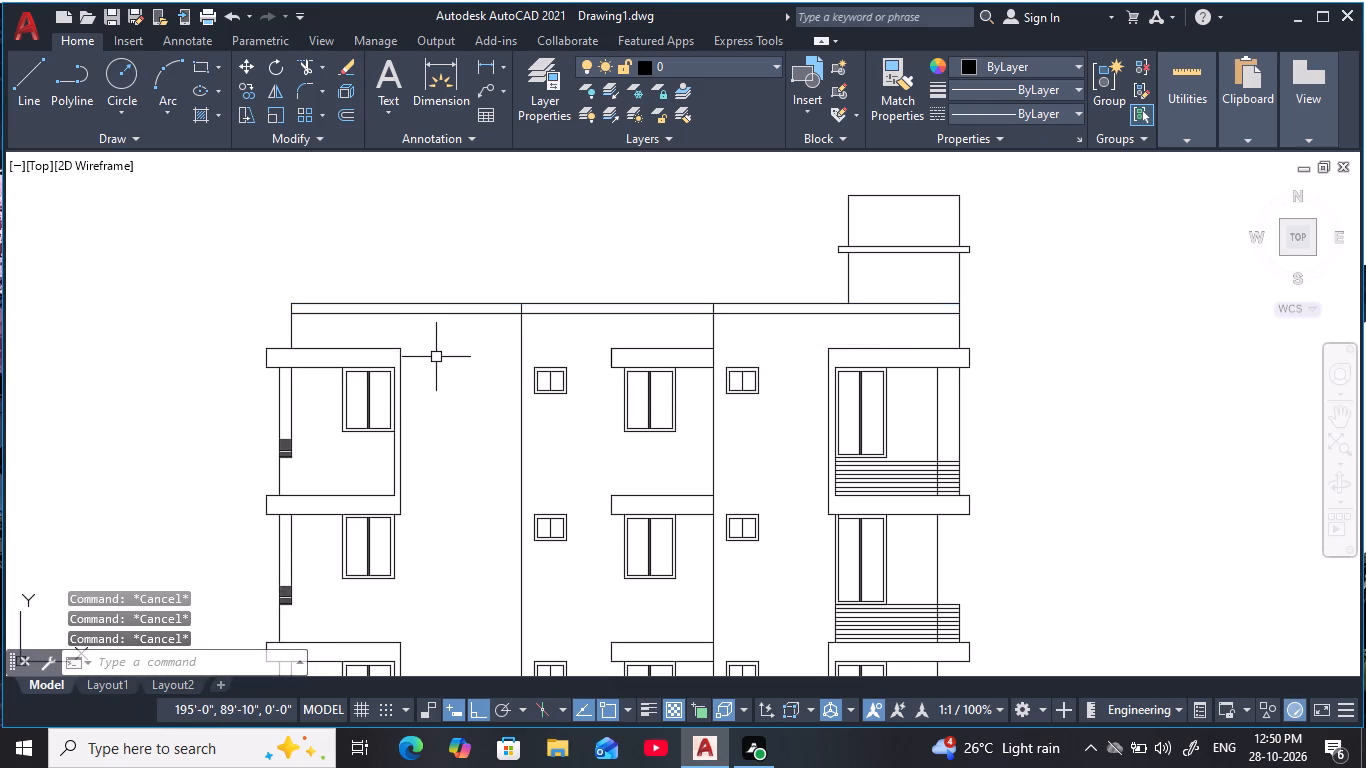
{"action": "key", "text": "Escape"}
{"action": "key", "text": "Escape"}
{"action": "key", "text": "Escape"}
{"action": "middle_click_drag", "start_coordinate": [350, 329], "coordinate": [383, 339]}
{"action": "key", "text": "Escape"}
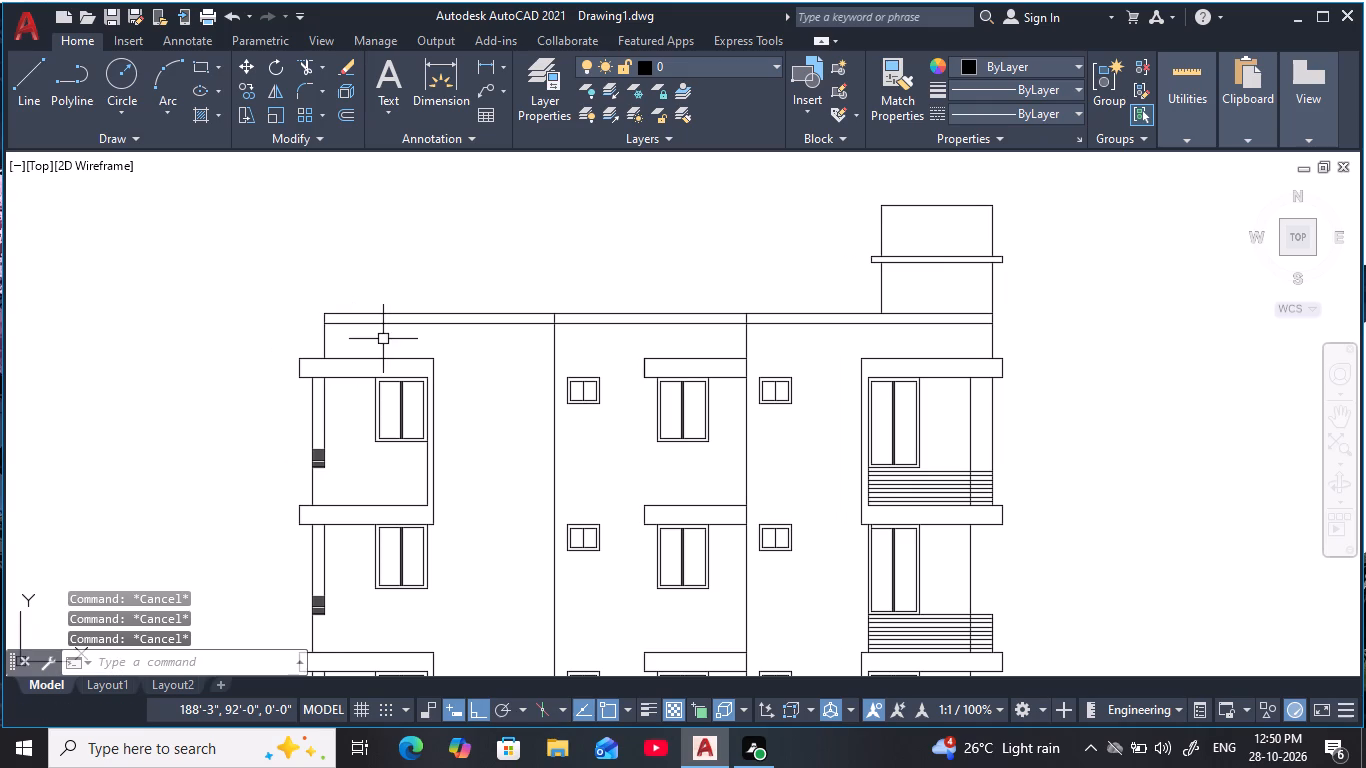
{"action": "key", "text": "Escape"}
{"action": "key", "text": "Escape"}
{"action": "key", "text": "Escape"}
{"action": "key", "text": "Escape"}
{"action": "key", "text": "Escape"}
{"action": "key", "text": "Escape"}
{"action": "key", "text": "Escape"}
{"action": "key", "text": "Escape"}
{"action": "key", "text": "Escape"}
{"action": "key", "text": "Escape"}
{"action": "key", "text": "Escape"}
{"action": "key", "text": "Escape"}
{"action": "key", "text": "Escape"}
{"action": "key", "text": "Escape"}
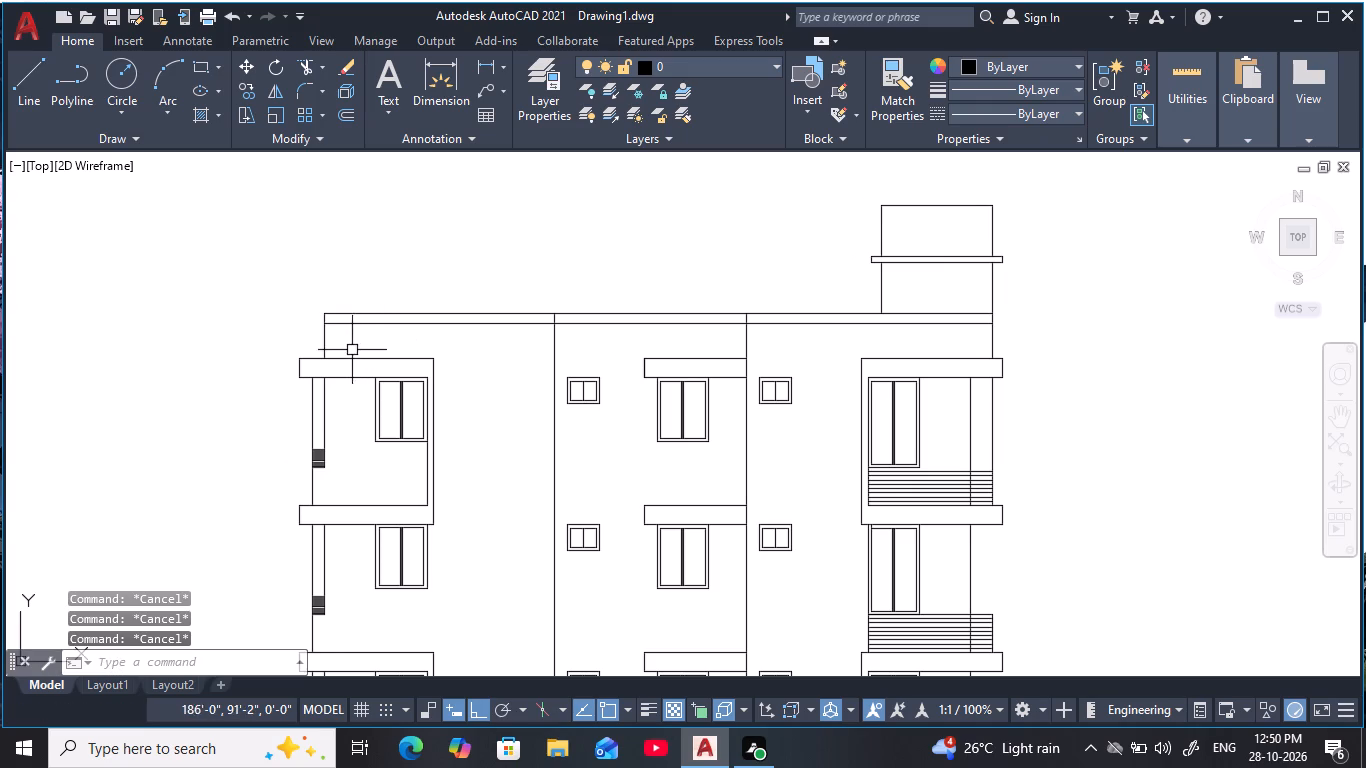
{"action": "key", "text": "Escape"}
Extend the left bay's outer vertical line up through the top-floor slab to the slab's top edge.
{"action": "scroll", "coordinate": [313, 360], "scroll_direction": "up", "scroll_amount": 2}
{"action": "key", "text": "Escape"}
{"action": "key", "text": "Escape"}
{"action": "middle_click", "coordinate": [313, 360]}
{"action": "key", "text": "Escape"}
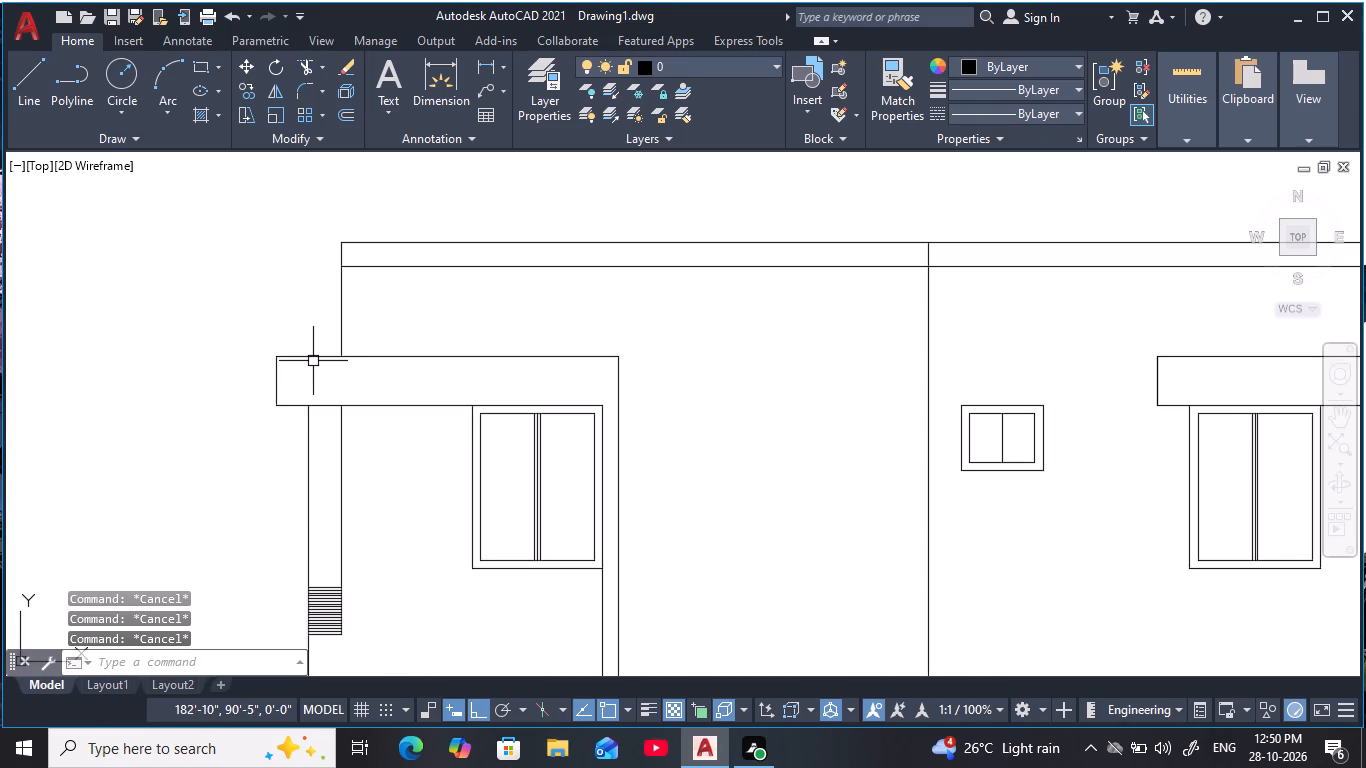
{"action": "type", "text": "ex"}
{"action": "key", "text": "space"}
{"action": "left_click", "coordinate": [313, 451]}
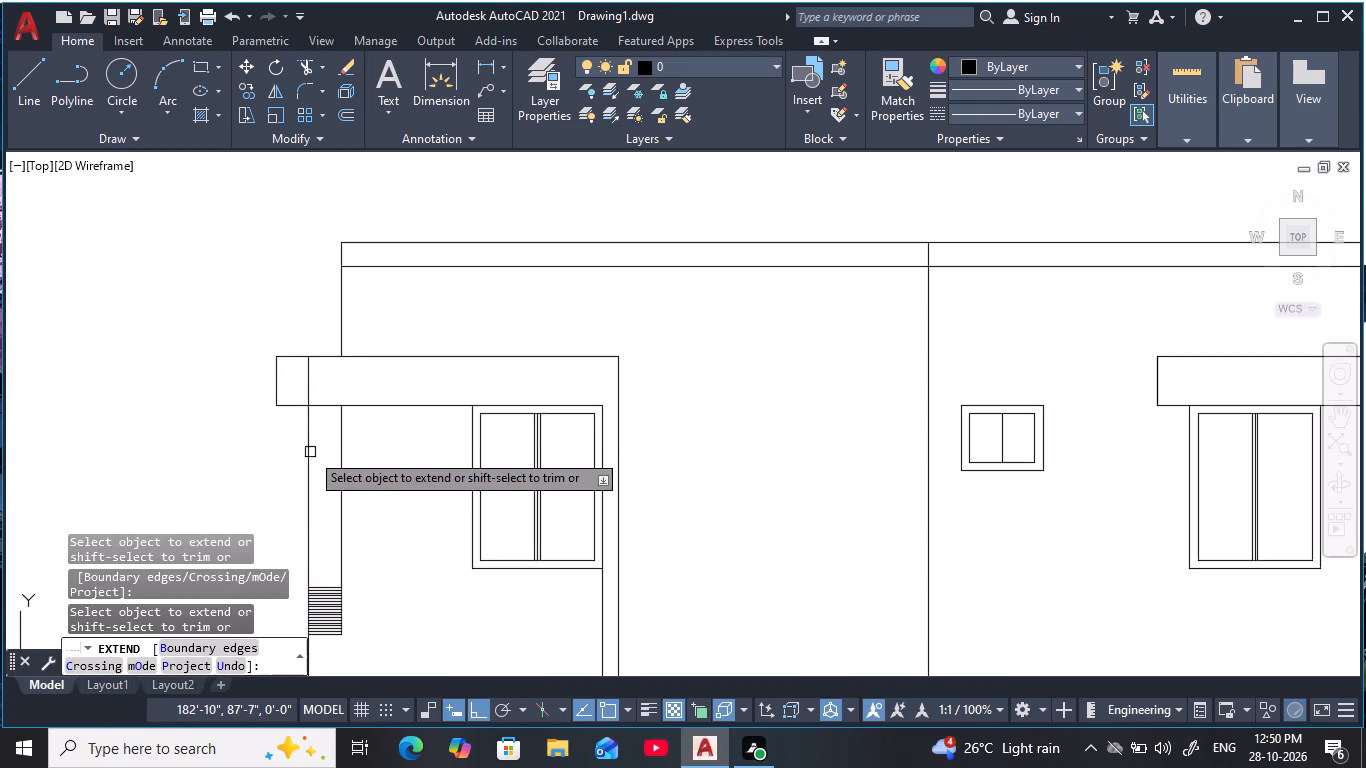
{"action": "left_click", "coordinate": [309, 380]}
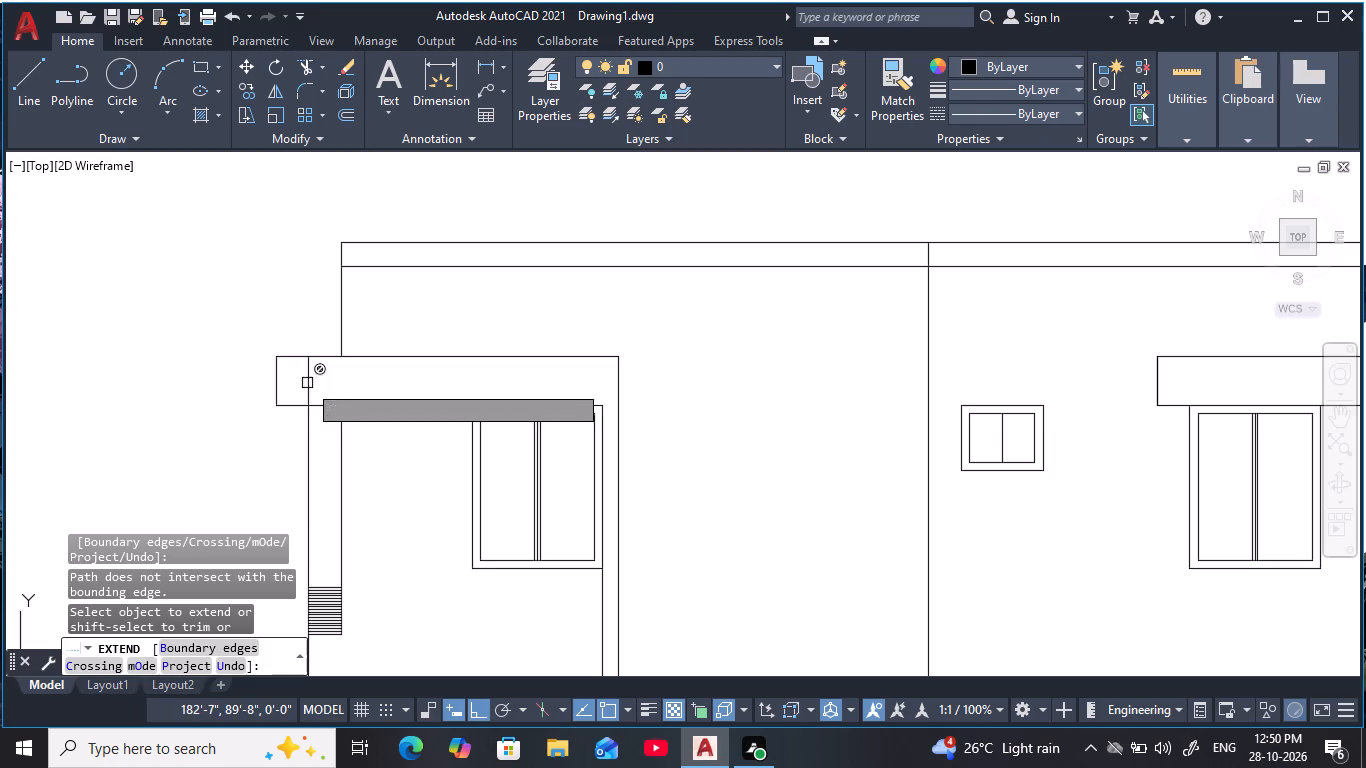
{"action": "key", "text": "Escape"}
{"action": "key", "text": "Escape"}
{"action": "key", "text": "Escape"}
{"action": "key", "text": "Escape"}
{"action": "key", "text": "Escape"}
{"action": "key", "text": "Escape"}
{"action": "key", "text": "Escape"}
{"action": "key", "text": "Escape"}
{"action": "key", "text": "Escape"}
{"action": "key", "text": "Escape"}
{"action": "key", "text": "Escape"}
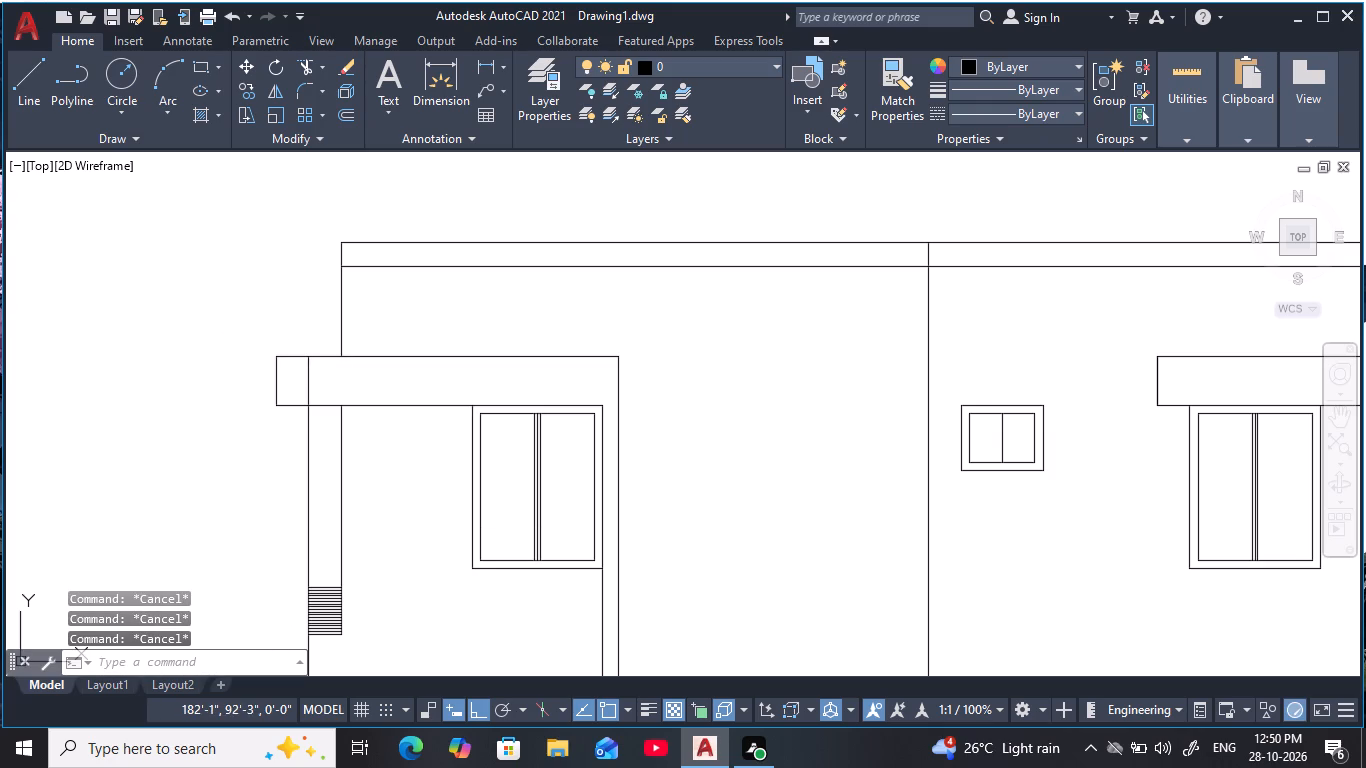
Draw a vertical line about 5' long upward from where the extended outer line meets the top slab's upper edge.
{"action": "middle_click_drag", "start_coordinate": [317, 288], "coordinate": [318, 301]}
{"action": "key", "text": "Escape"}
{"action": "key", "text": "Escape"}
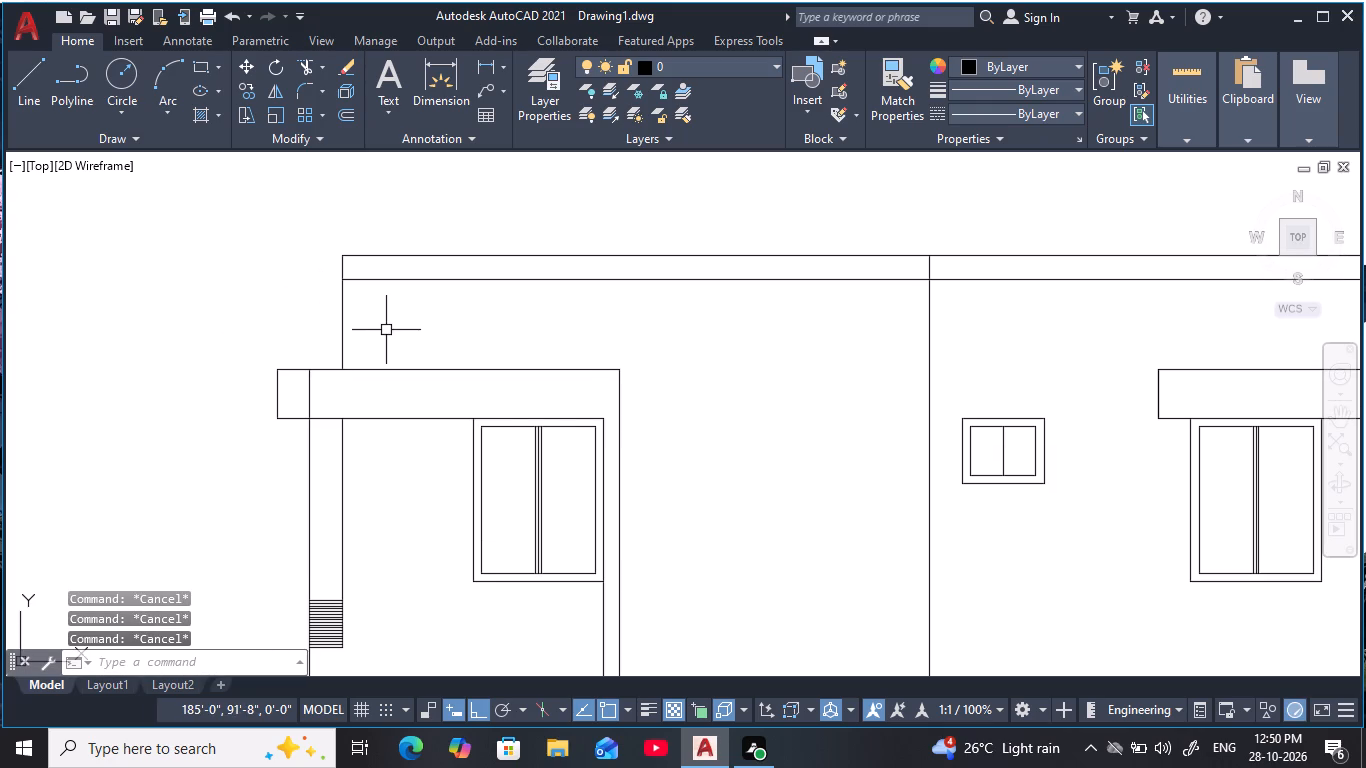
{"action": "type", "text": "l"}
{"action": "key", "text": "space"}
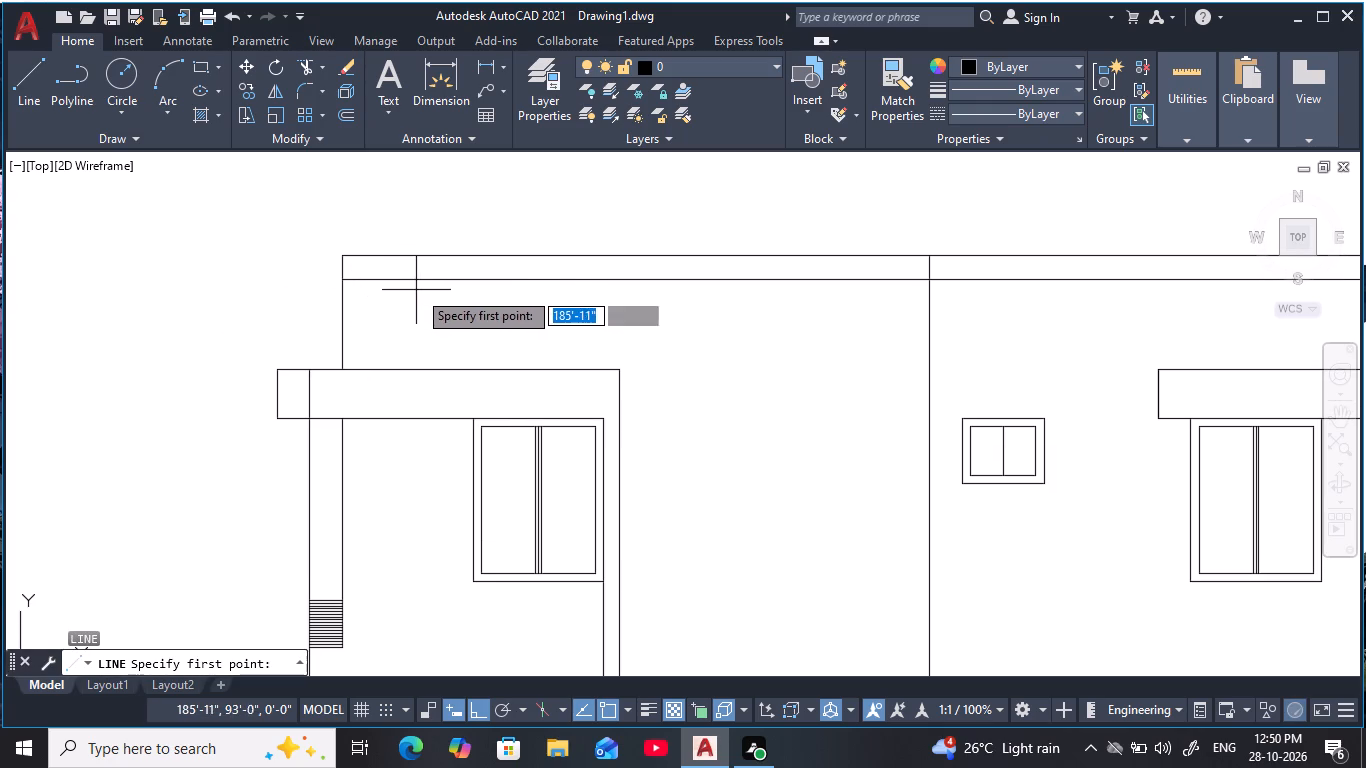
{"action": "left_click", "coordinate": [310, 369]}
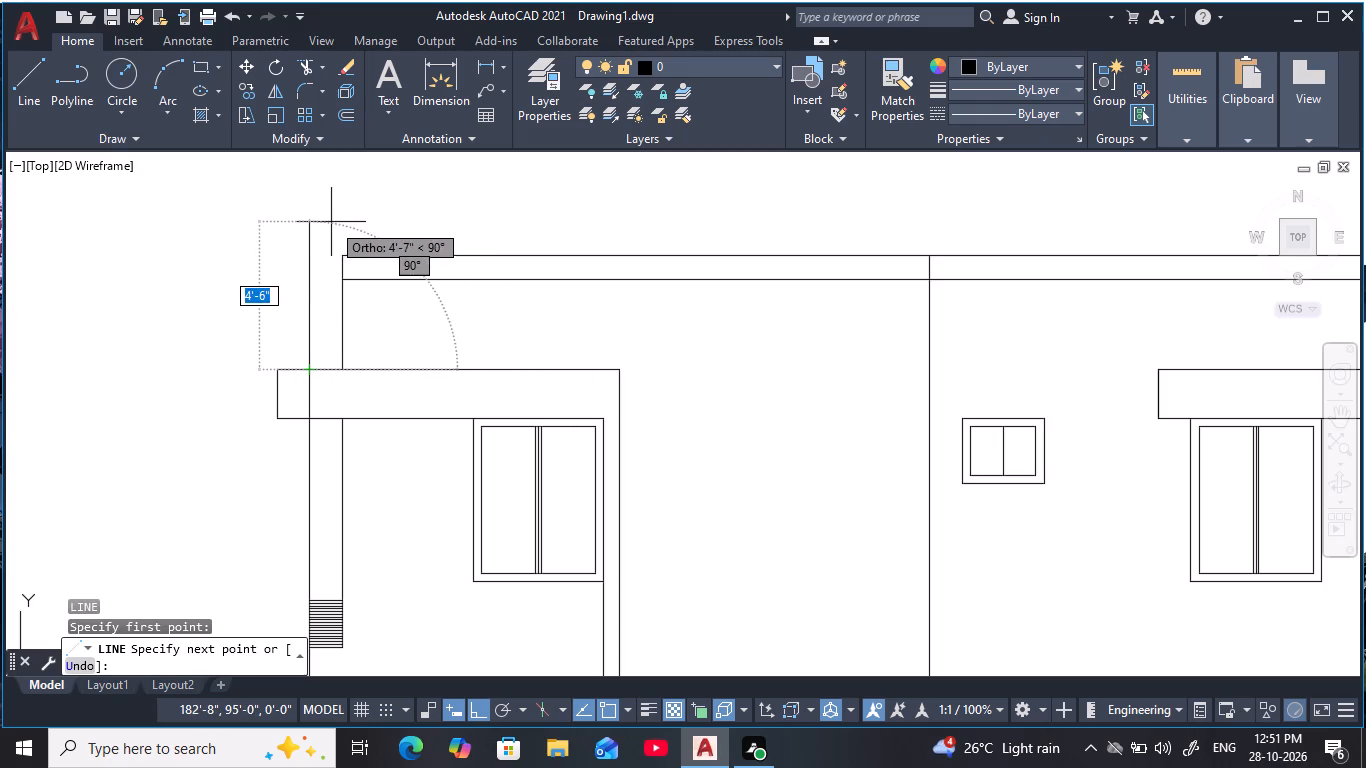
{"action": "left_click", "coordinate": [309, 209]}
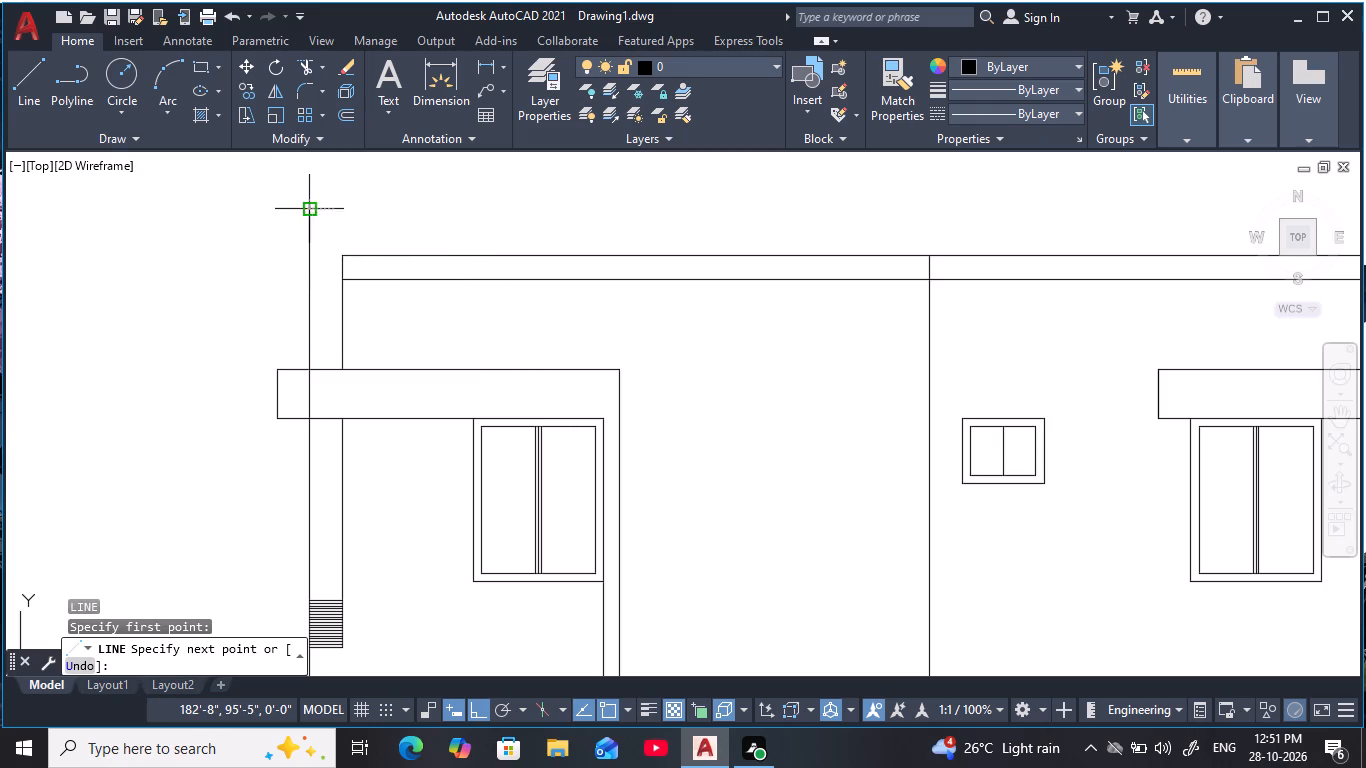
{"action": "key", "text": "Escape"}
{"action": "key", "text": "Escape"}
{"action": "key", "text": "Escape"}
{"action": "key", "text": "Escape"}
{"action": "key", "text": "Escape"}
{"action": "key", "text": "Escape"}
{"action": "key", "text": "Escape"}
{"action": "key", "text": "Escape"}
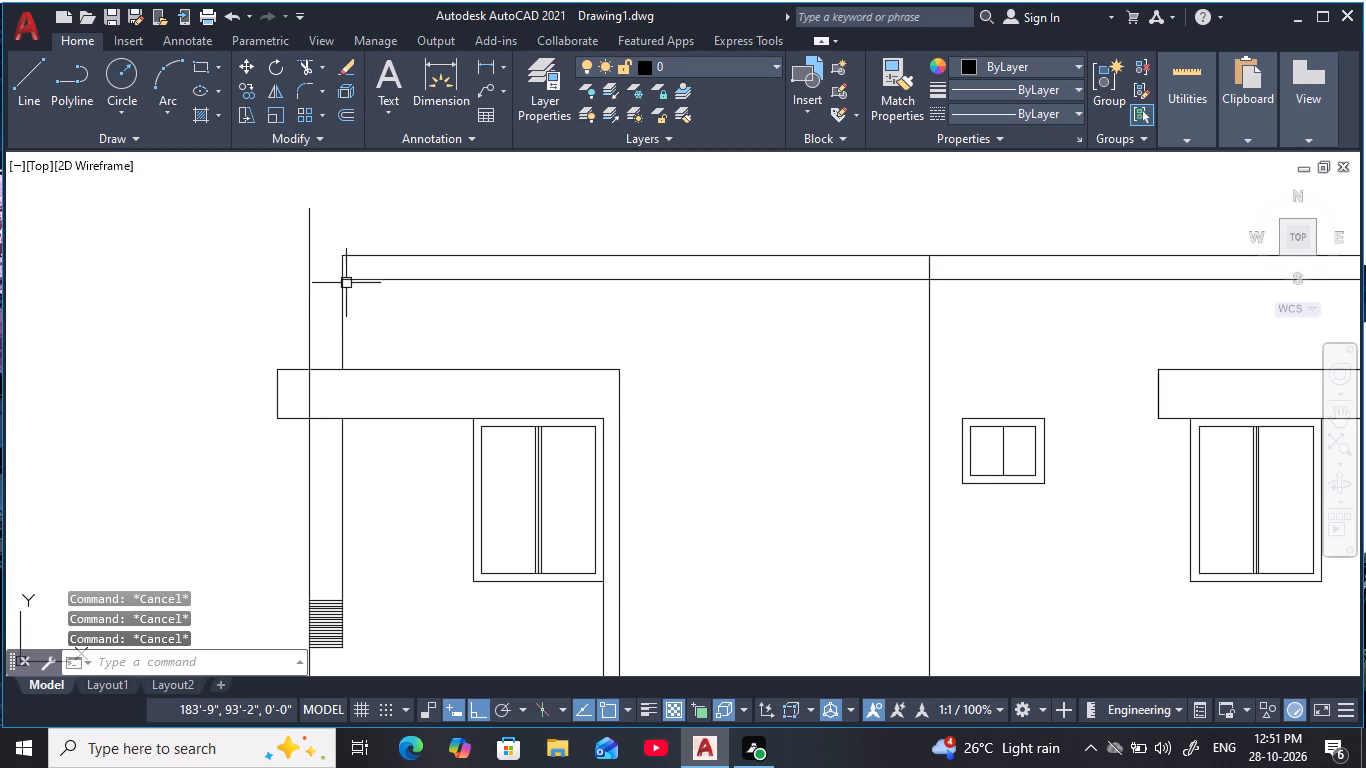
Extend the offset roof line outward to the new vertical line at the left bay.
{"action": "key", "text": "e"}
{"action": "type", "text": "x"}
{"action": "key", "text": "space"}
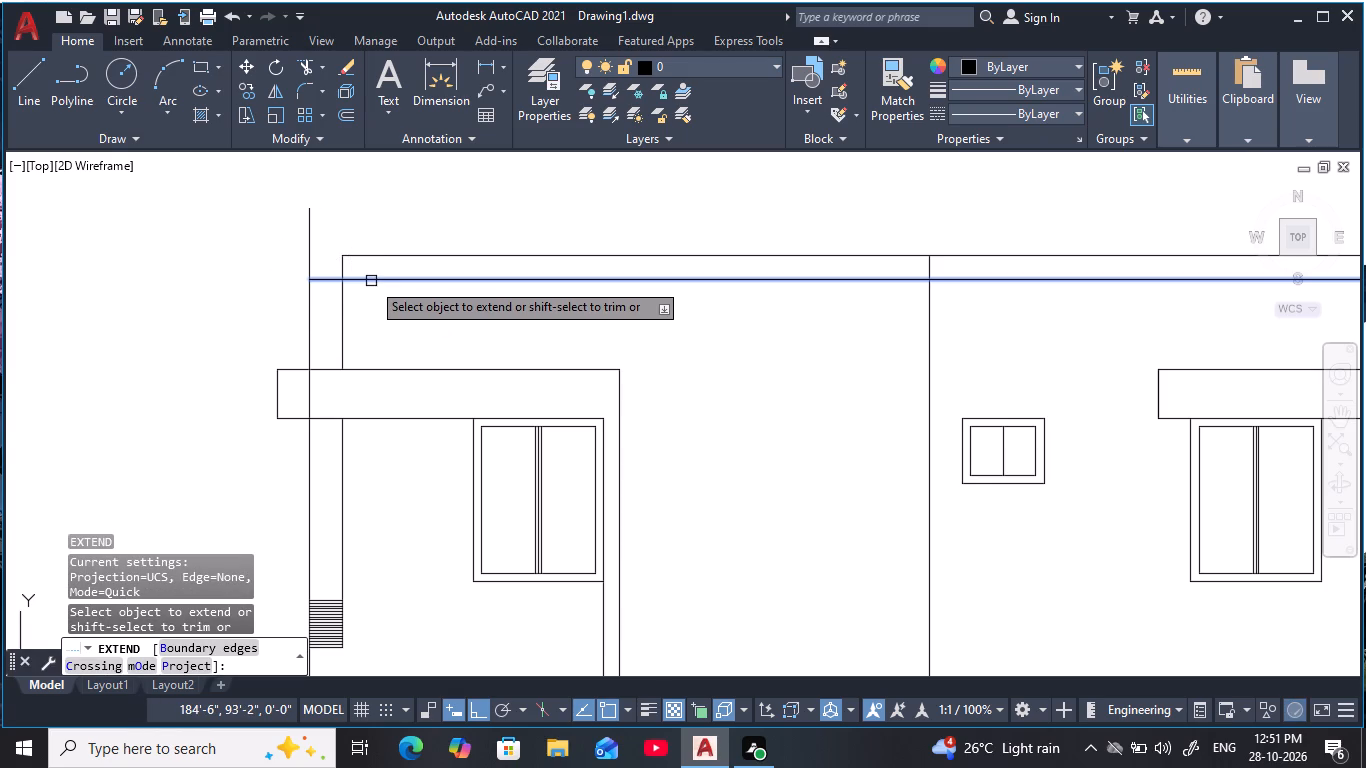
{"action": "left_click", "coordinate": [371, 281]}
{"action": "key", "text": "Escape"}
{"action": "key", "text": "Escape"}
{"action": "key", "text": "Escape"}
{"action": "key", "text": "Escape"}
Trim the vertical stub above the offset roof line, the inner wall line below it, and the offset line across the left bay.
{"action": "type", "text": "tr"}
{"action": "key", "text": "space"}
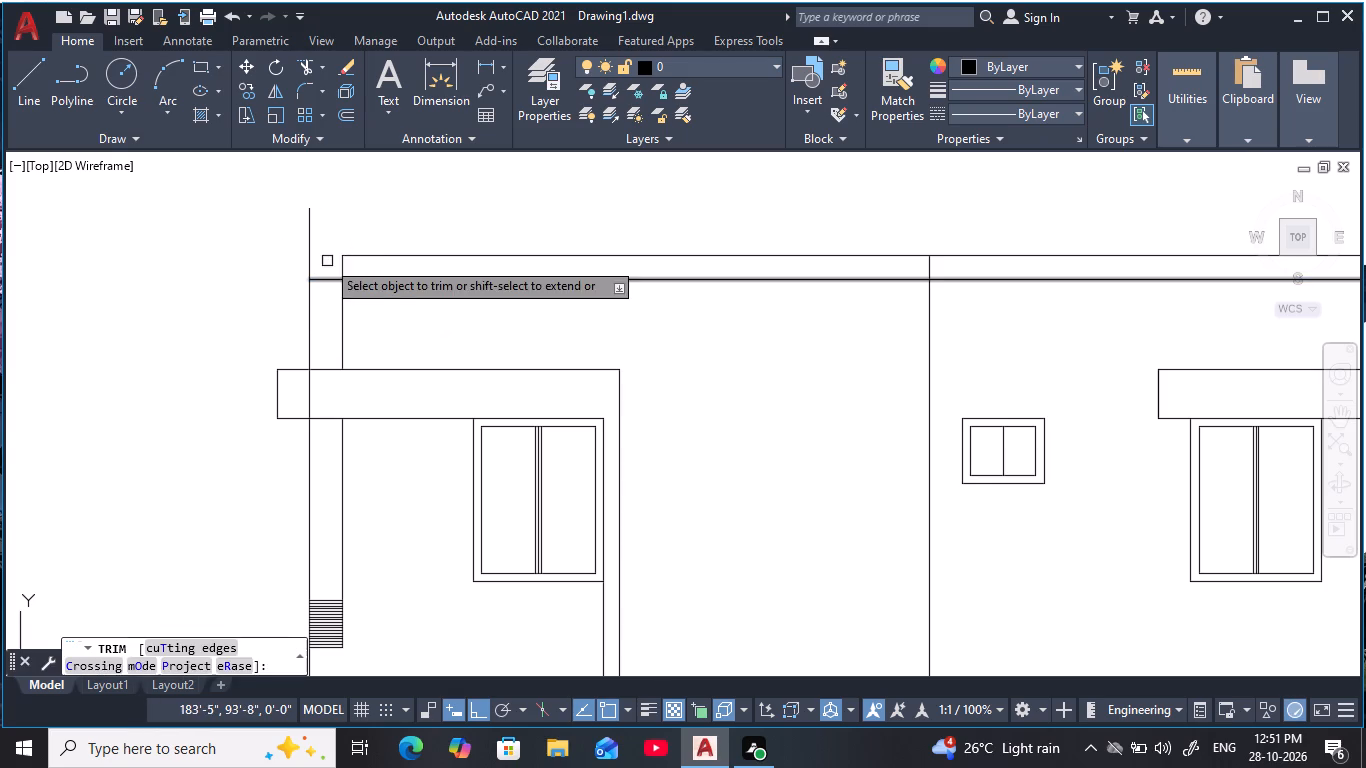
{"action": "left_click", "coordinate": [315, 248]}
{"action": "left_click", "coordinate": [289, 250]}
{"action": "middle_click_drag", "start_coordinate": [374, 221], "coordinate": [353, 221]}
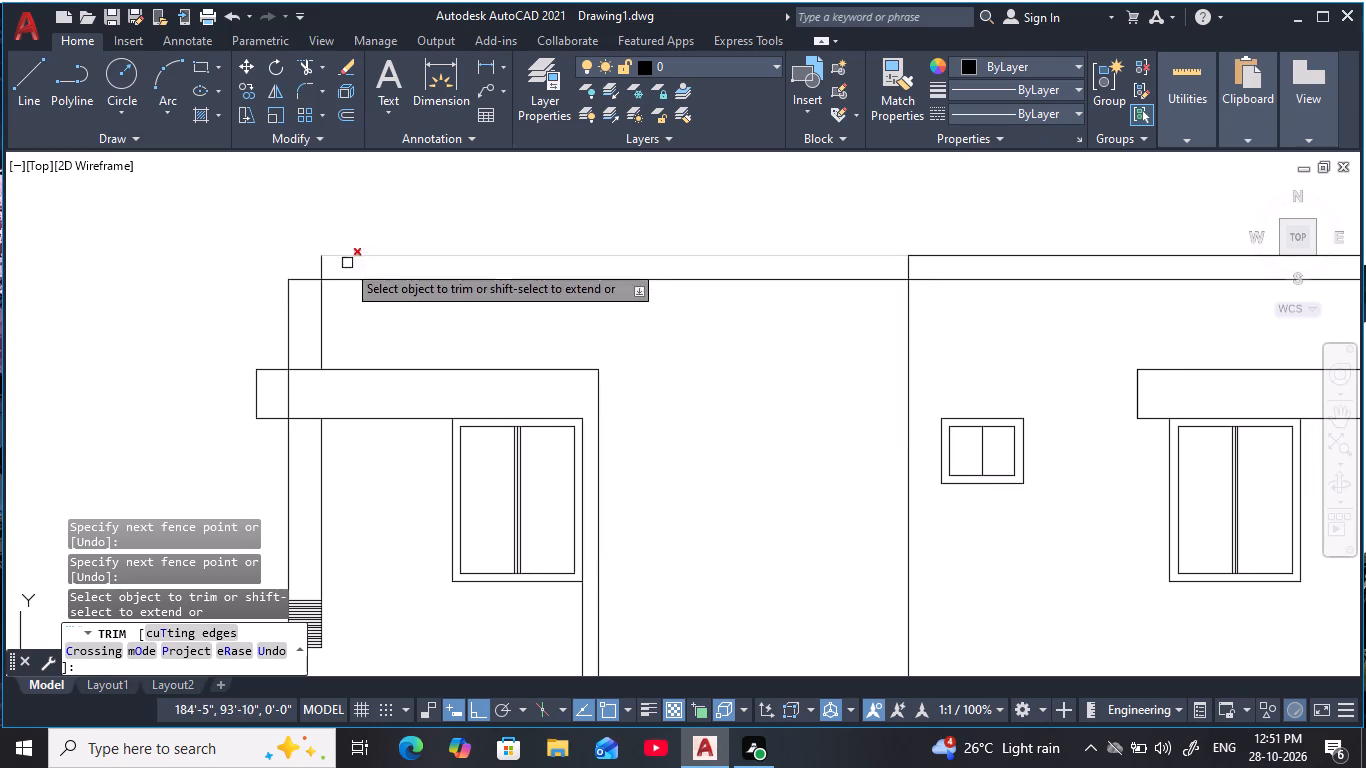
{"action": "left_click", "coordinate": [325, 309]}
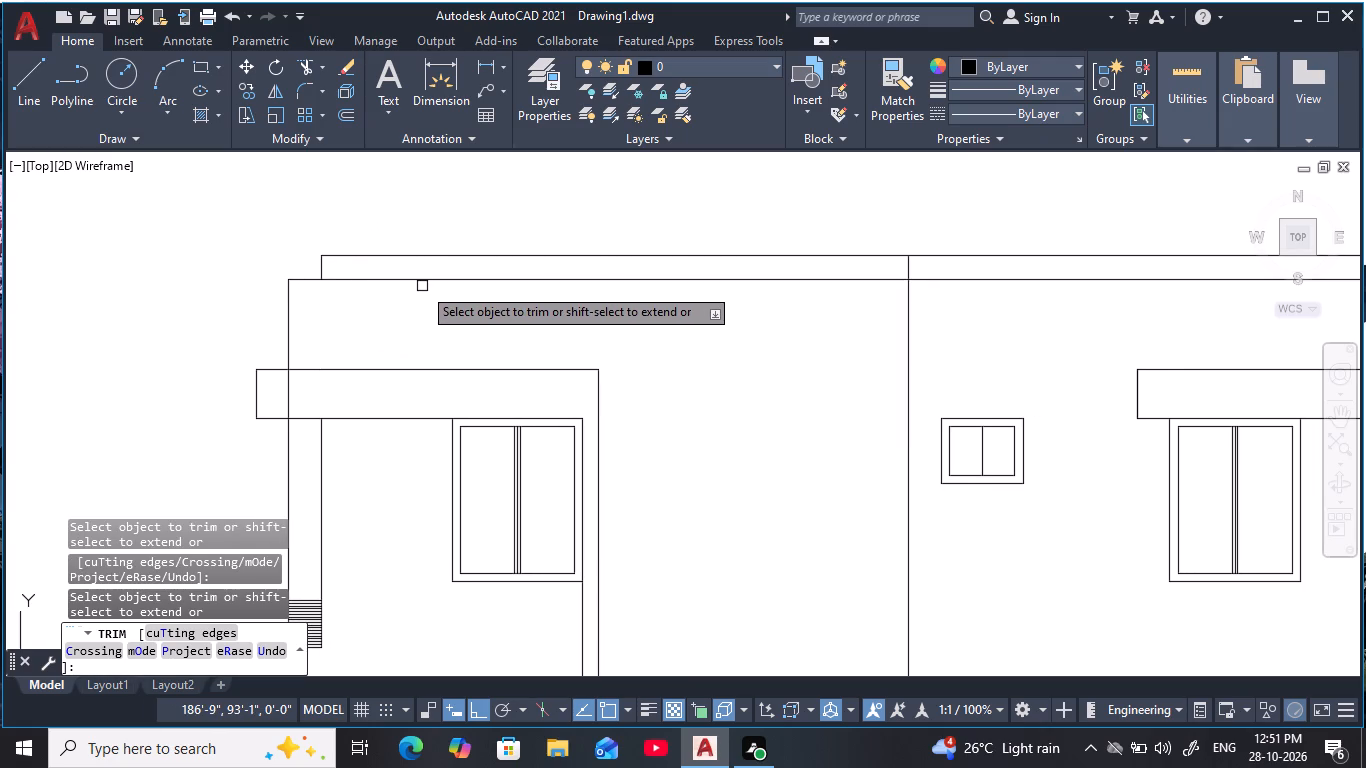
{"action": "left_click", "coordinate": [424, 282]}
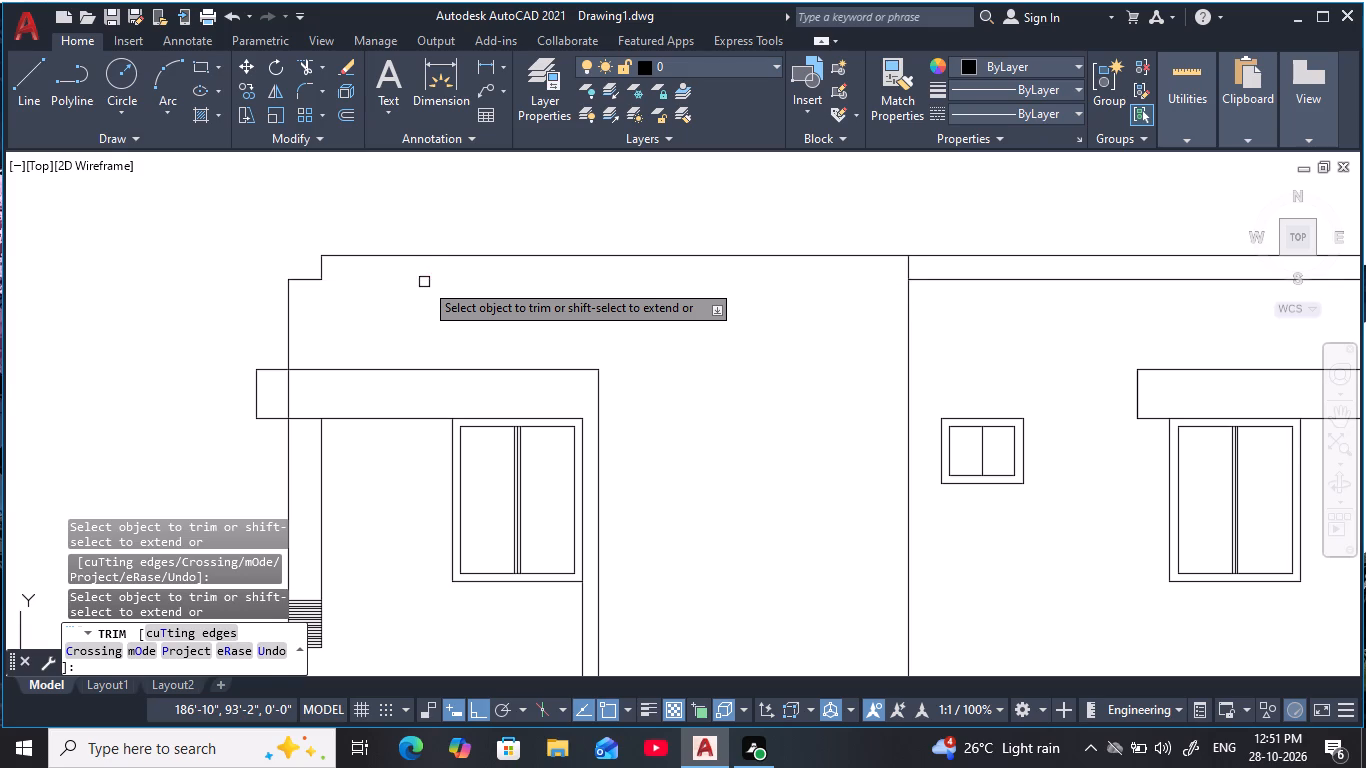
{"action": "key", "text": "Escape"}
{"action": "key", "text": "Escape"}
{"action": "middle_click_drag", "start_coordinate": [435, 282], "coordinate": [428, 294]}
{"action": "key", "text": "Escape"}
{"action": "key", "text": "Escape"}
{"action": "key", "text": "Escape"}
{"action": "key", "text": "Escape"}
{"action": "key", "text": "Escape"}
{"action": "key", "text": "Escape"}
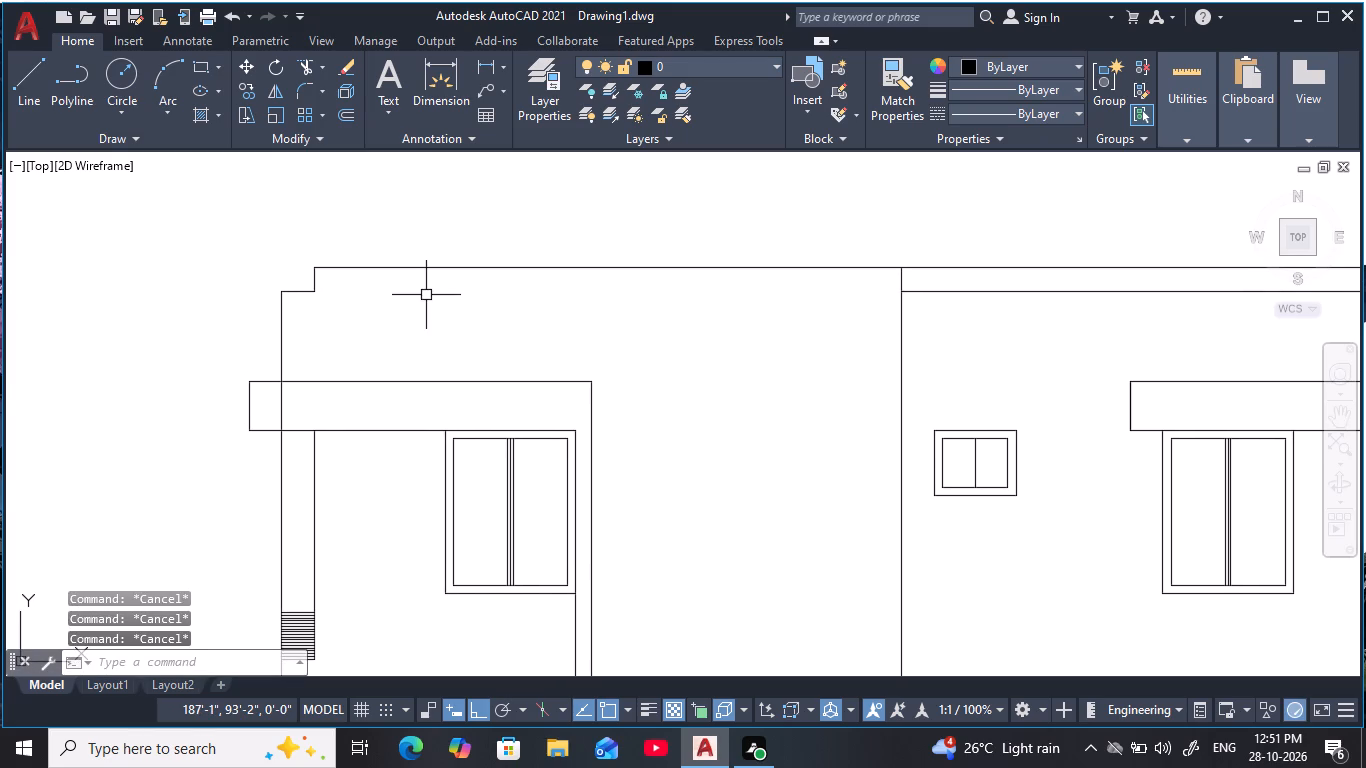
Offset the main roof line downward twice at 2" spacing.
{"action": "type", "text": "o"}
{"action": "key", "text": "space"}
{"action": "type", "text": "2"}
{"action": "key", "text": "space"}
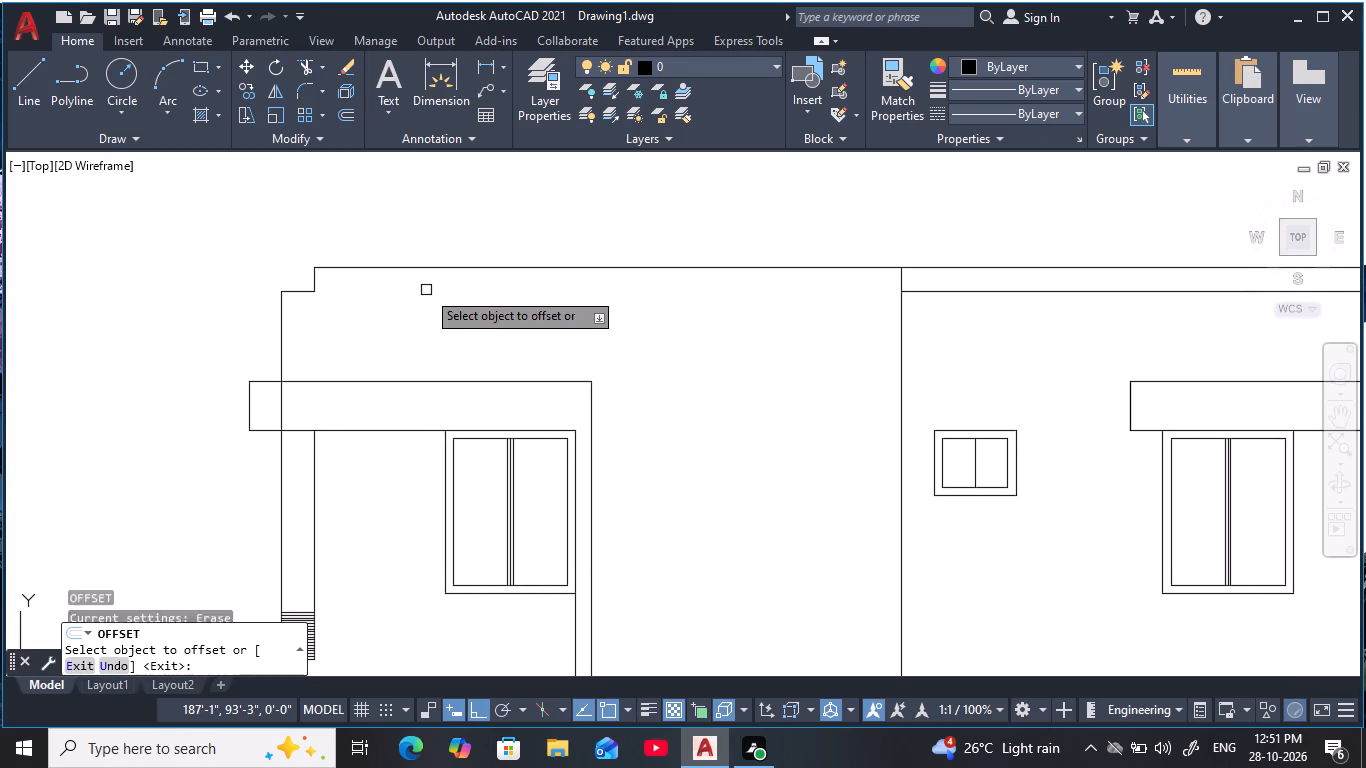
{"action": "left_click", "coordinate": [429, 269]}
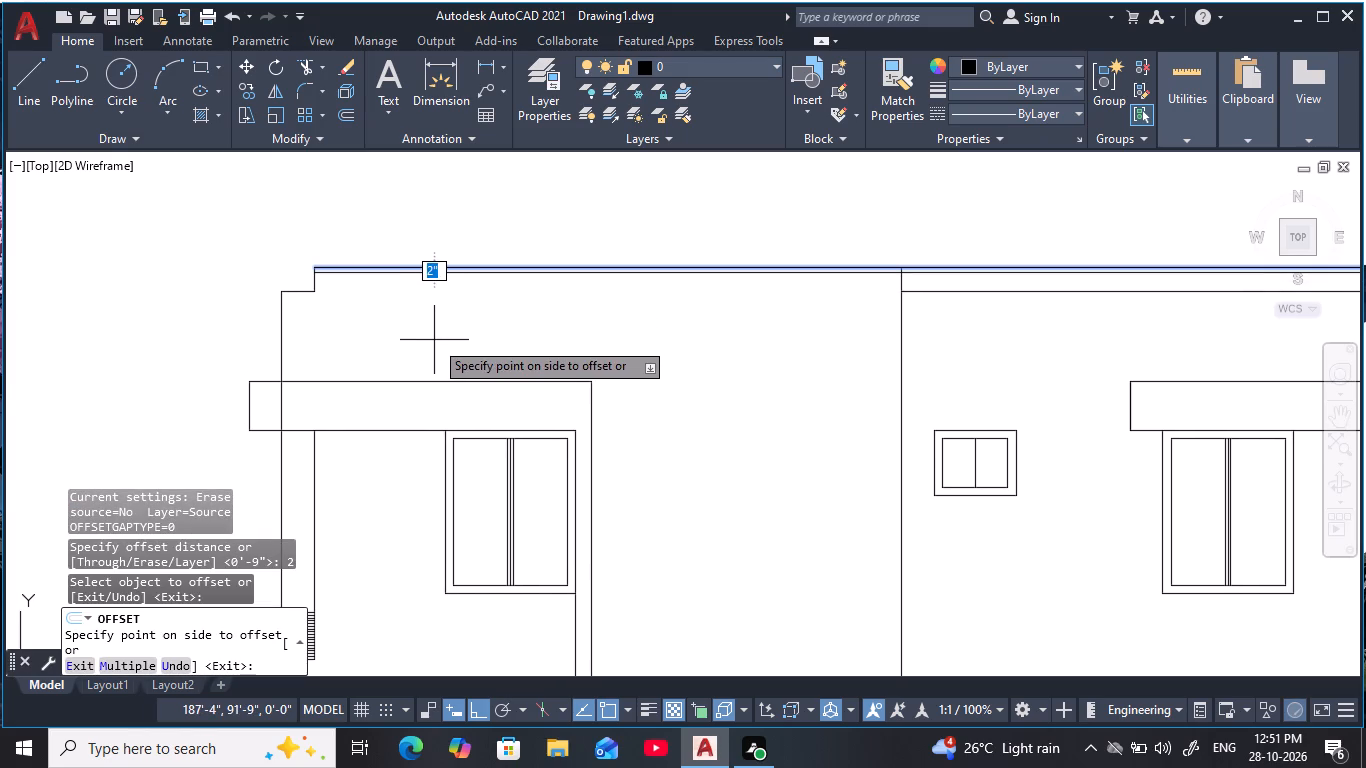
{"action": "type", "text": "m"}
{"action": "key", "text": "space"}
{"action": "left_click", "coordinate": [435, 343]}
{"action": "double_click", "coordinate": [429, 354]}
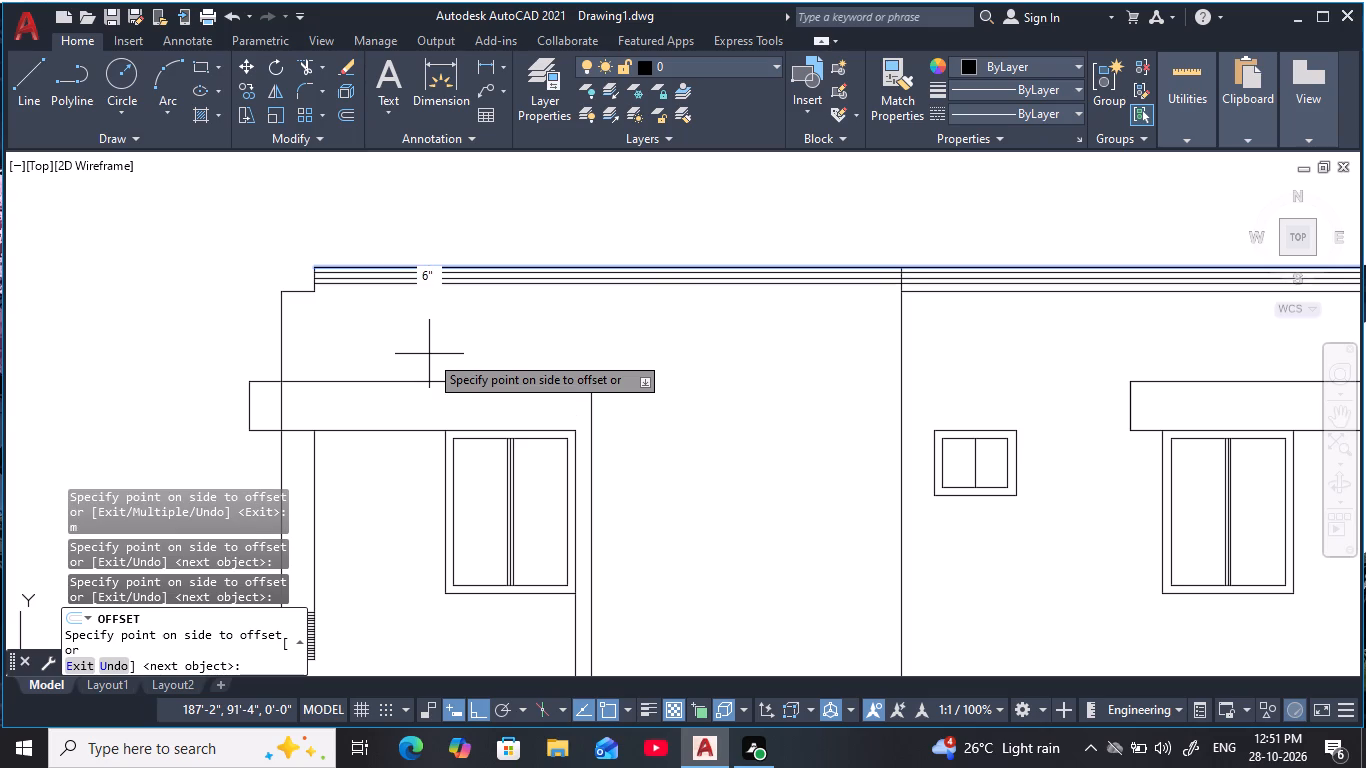
{"action": "key", "text": "Escape"}
{"action": "key", "text": "Escape"}
{"action": "key", "text": "Escape"}
{"action": "key", "text": "Escape"}
{"action": "key", "text": "Escape"}
Trim the two new 2" offset lines away beyond the left bay's dividing line.
{"action": "middle_click_drag", "start_coordinate": [798, 311], "coordinate": [616, 373]}
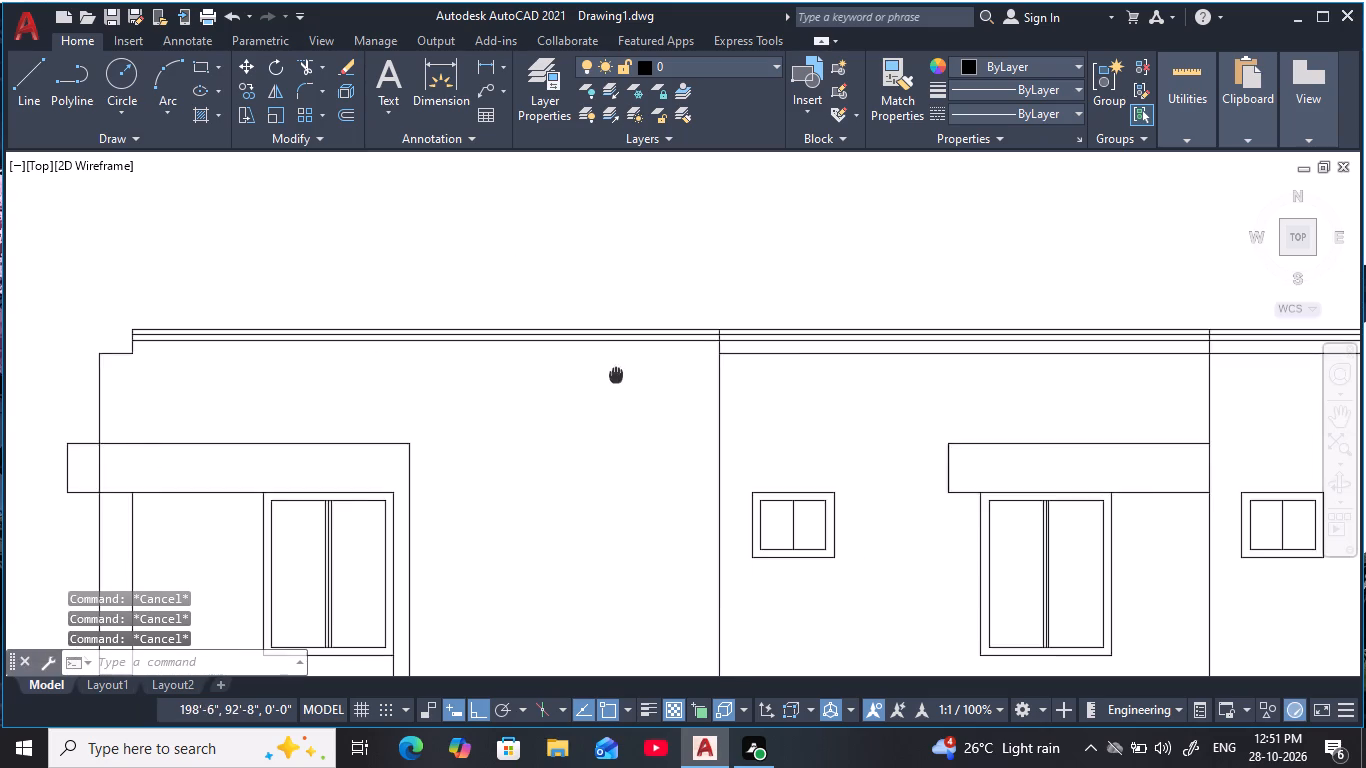
{"action": "scroll", "coordinate": [787, 353], "scroll_direction": "up", "scroll_amount": 3}
{"action": "key", "text": "Escape"}
{"action": "key", "text": "Escape"}
{"action": "type", "text": "tr"}
{"action": "key", "text": "space"}
{"action": "key", "text": "space"}
{"action": "left_click", "coordinate": [708, 311]}
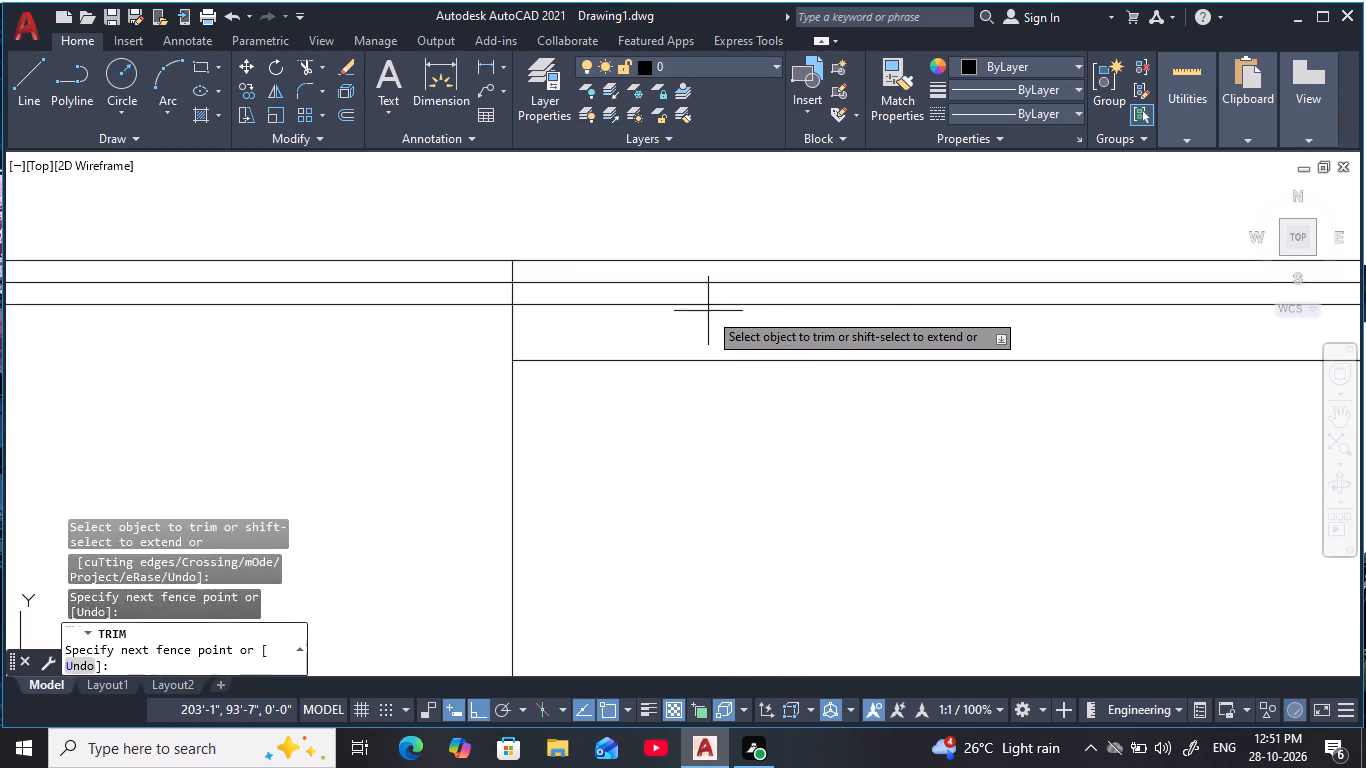
{"action": "left_click", "coordinate": [688, 278]}
{"action": "scroll", "coordinate": [631, 299], "scroll_direction": "down", "scroll_amount": 4}
{"action": "middle_click_drag", "start_coordinate": [633, 304], "coordinate": [541, 322]}
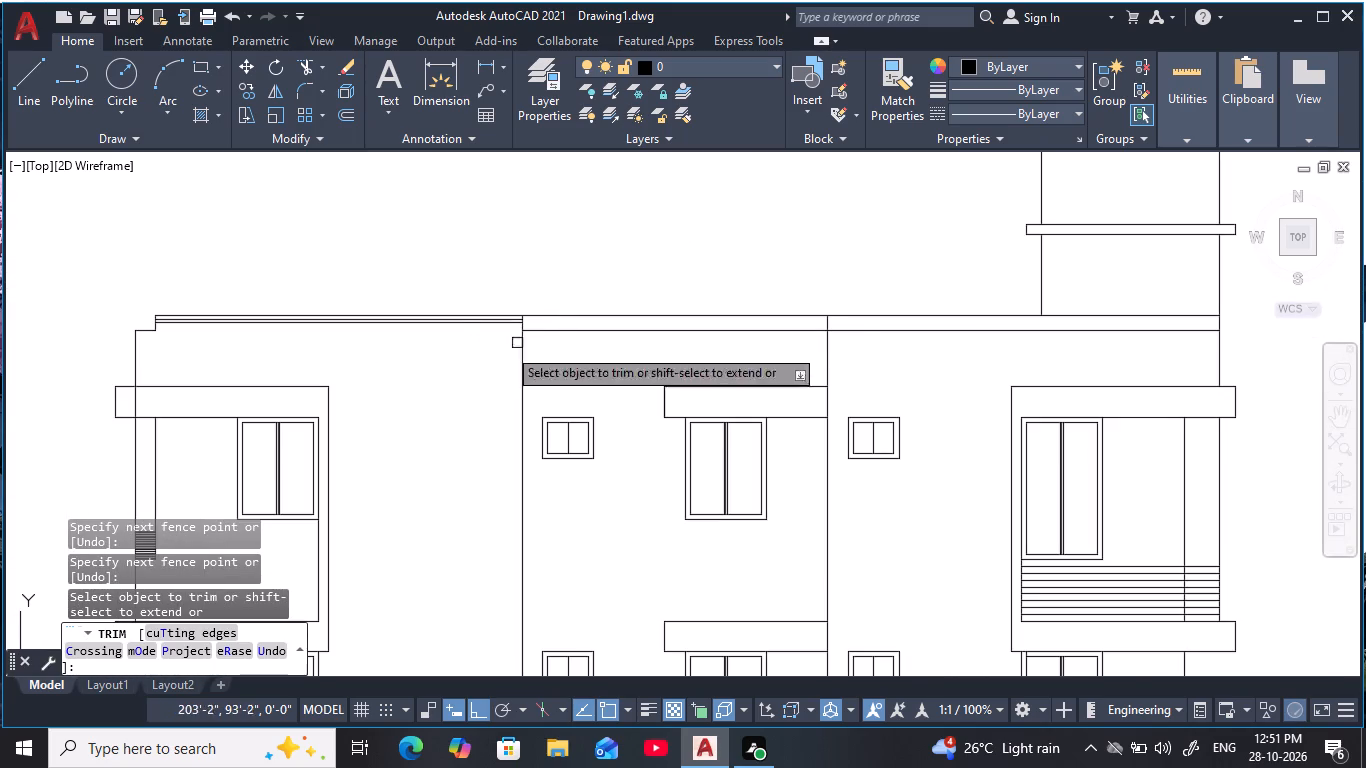
{"action": "key", "text": "Escape"}
{"action": "key", "text": "Escape"}
Offset the lowest of the left bay's parapet lines downward nine more times at 2" spacing.
{"action": "middle_click_drag", "start_coordinate": [389, 362], "coordinate": [521, 360]}
{"action": "key", "text": "Escape"}
{"action": "key", "text": "Escape"}
{"action": "type", "text": "o"}
{"action": "key", "text": "space"}
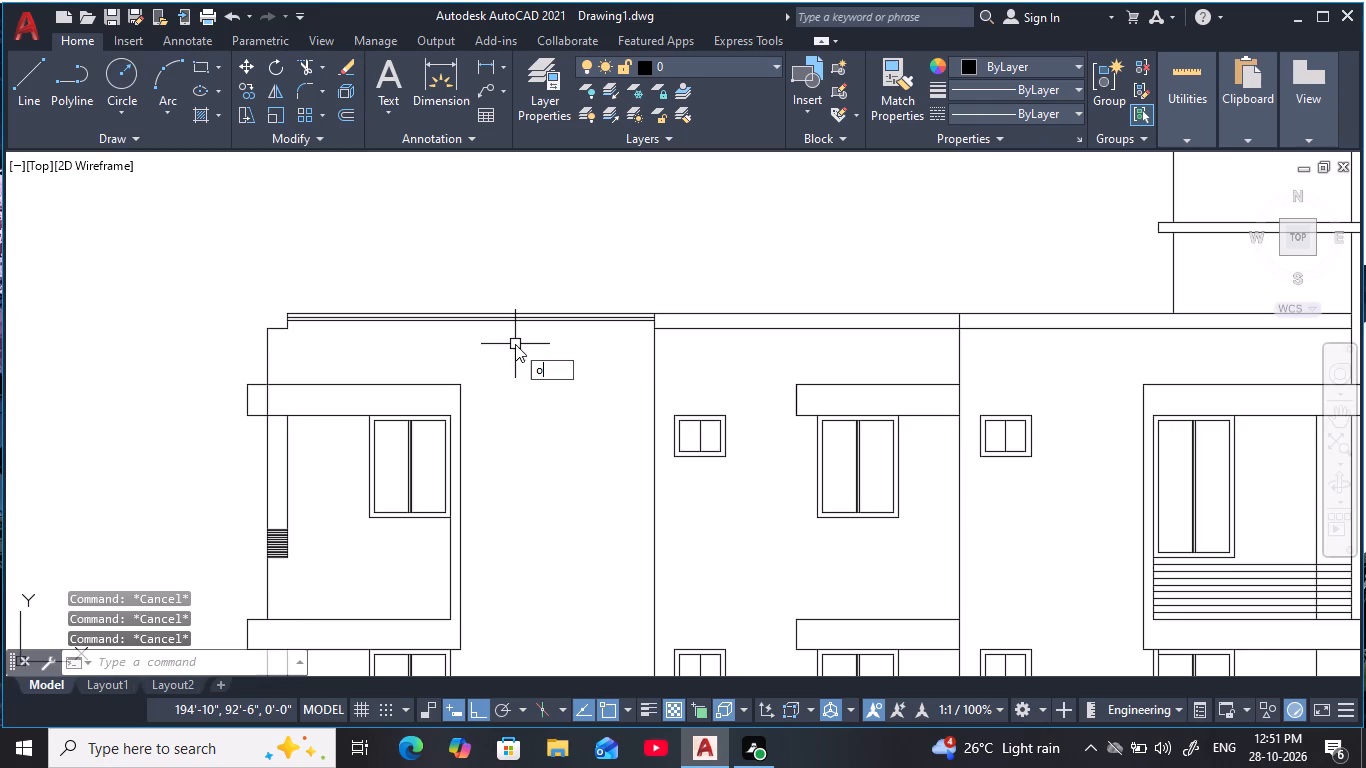
{"action": "type", "text": "2"}
{"action": "key", "text": "space"}
{"action": "scroll", "coordinate": [500, 320], "scroll_direction": "up", "scroll_amount": 2}
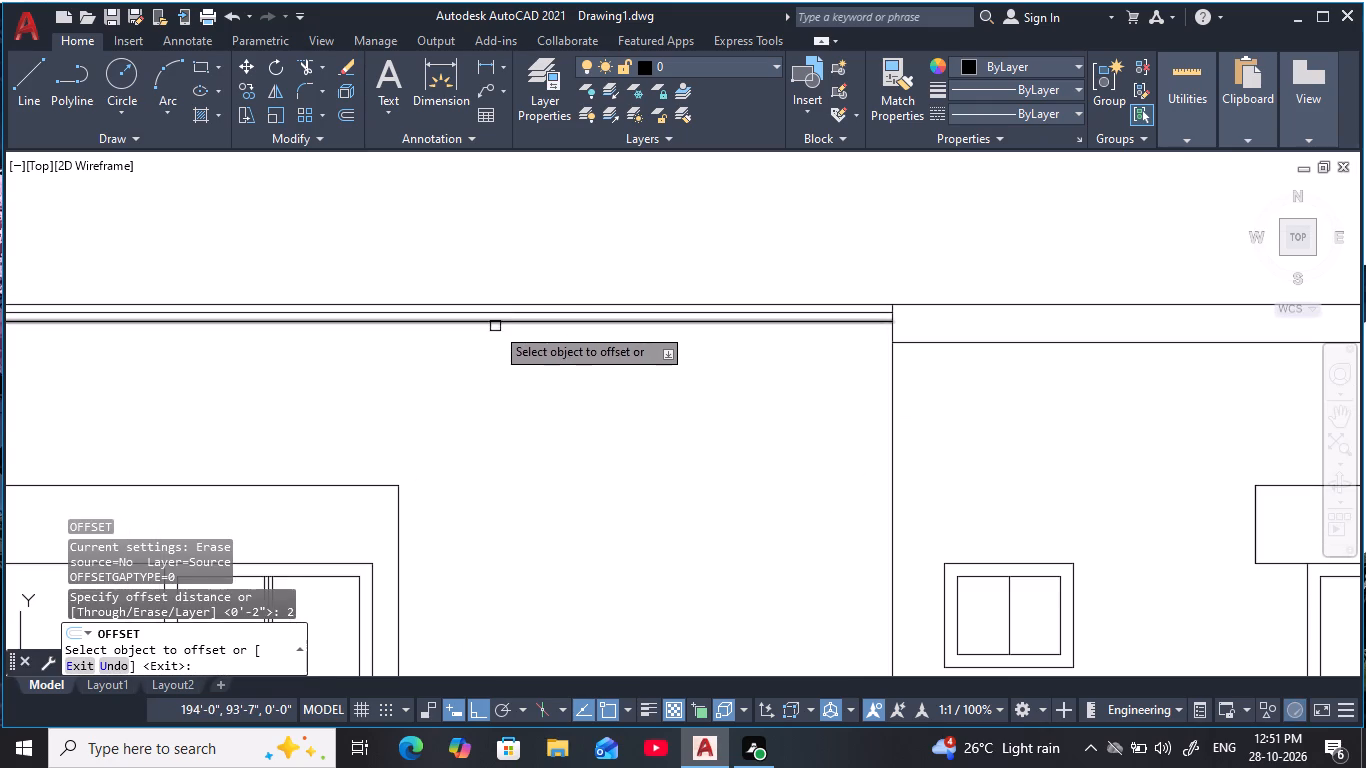
{"action": "left_click", "coordinate": [495, 326]}
{"action": "type", "text": "m"}
{"action": "key", "text": "space"}
{"action": "scroll", "coordinate": [504, 432], "scroll_direction": "down", "scroll_amount": 2}
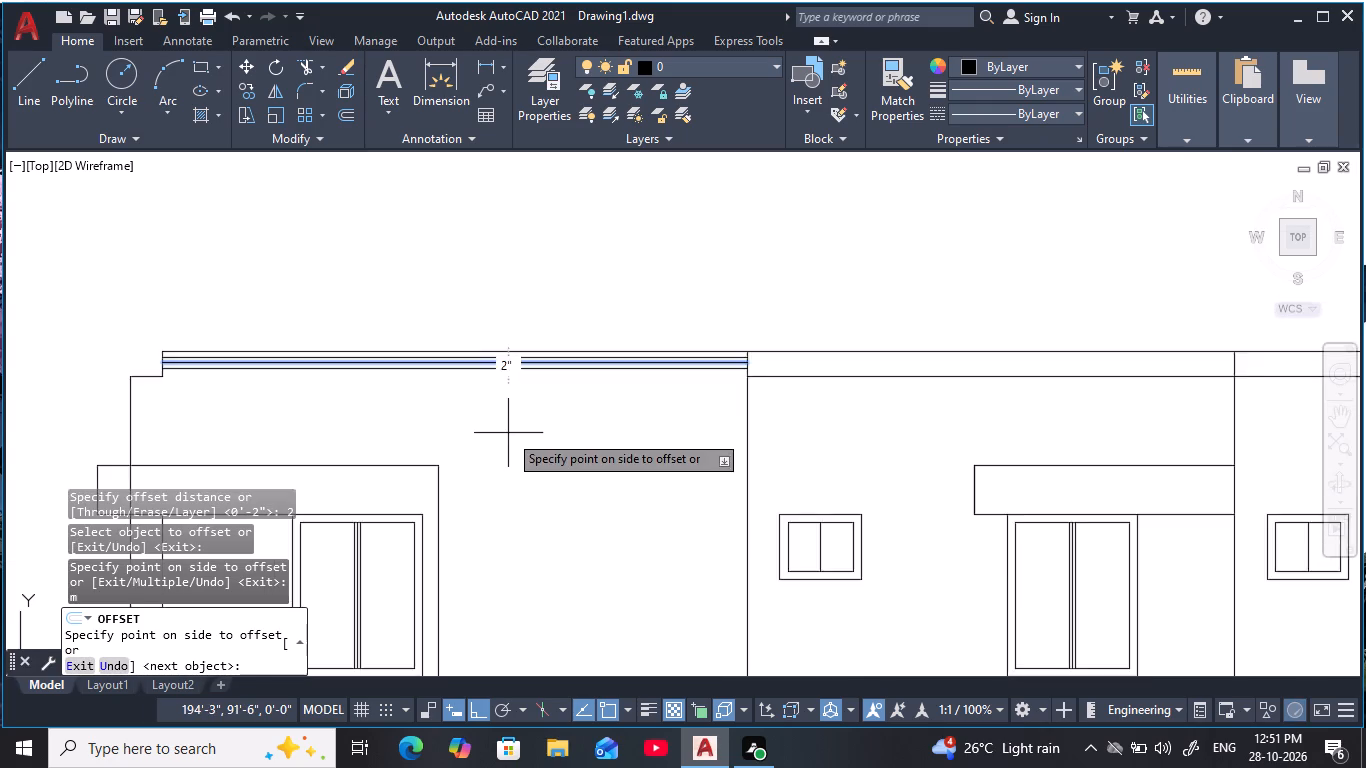
{"action": "middle_click", "coordinate": [519, 433]}
{"action": "double_click", "coordinate": [521, 465]}
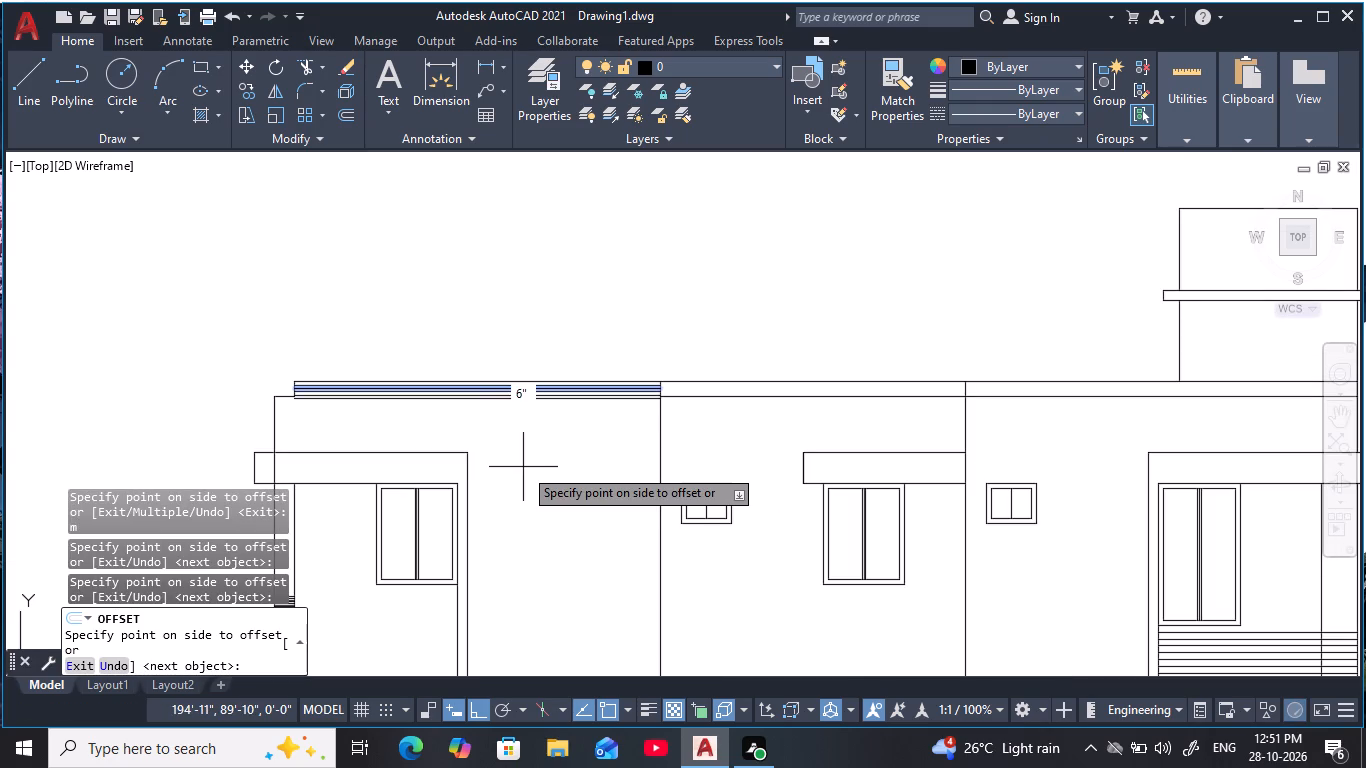
{"action": "double_click", "coordinate": [521, 481]}
{"action": "double_click", "coordinate": [517, 491]}
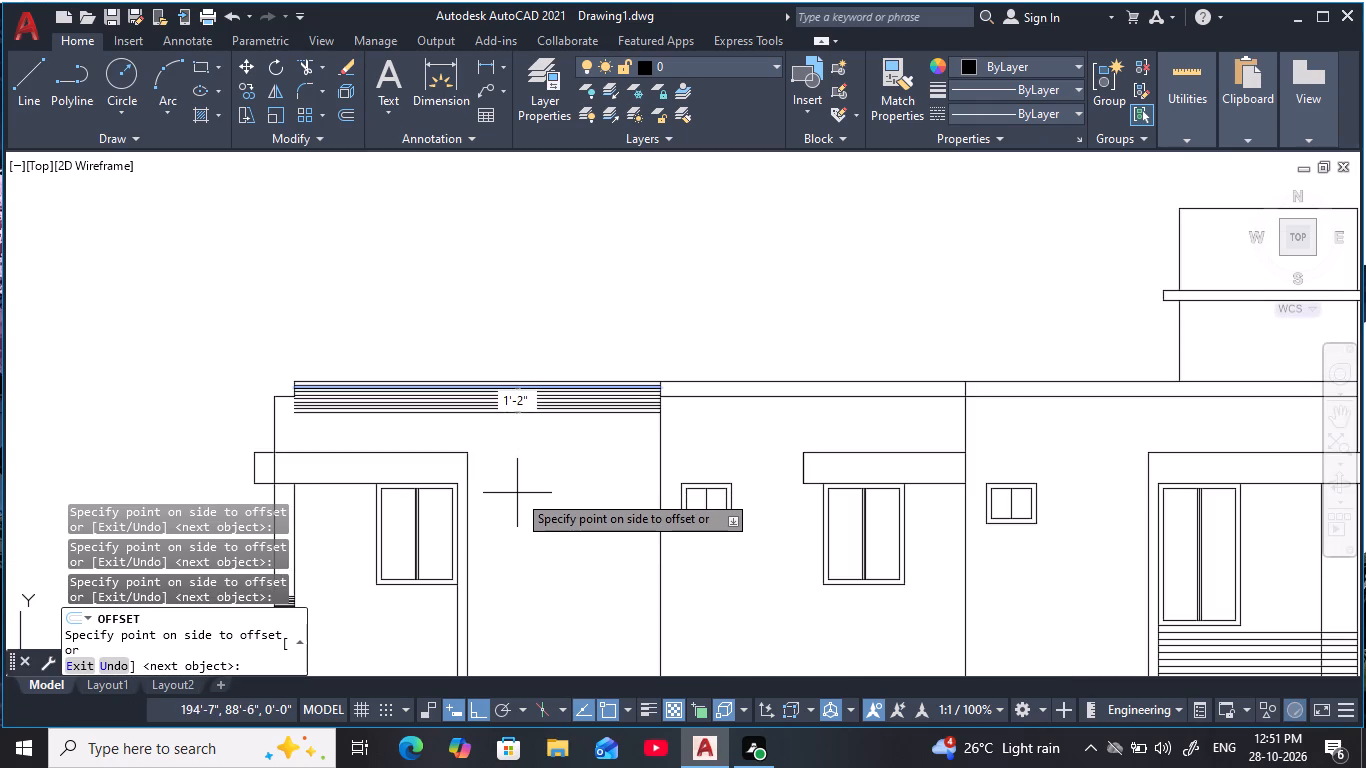
{"action": "double_click", "coordinate": [516, 492]}
{"action": "left_click", "coordinate": [516, 494]}
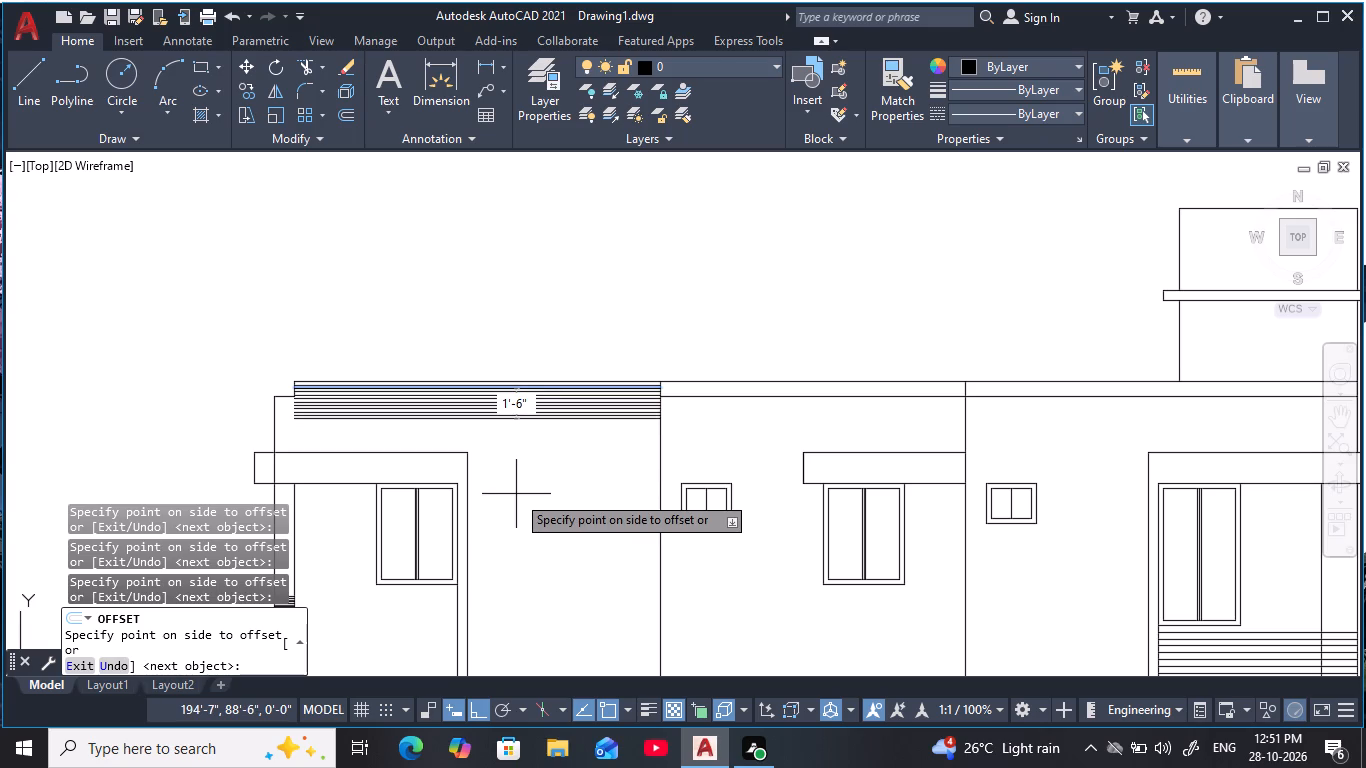
{"action": "left_click", "coordinate": [516, 494]}
{"action": "key", "text": "Escape"}
{"action": "key", "text": "Escape"}
{"action": "key", "text": "Escape"}
{"action": "key", "text": "Escape"}
Extend the seven parapet lines below the stepped corner outward to the left bay's outer vertical line.
{"action": "scroll", "coordinate": [481, 424], "scroll_direction": "up", "scroll_amount": 1}
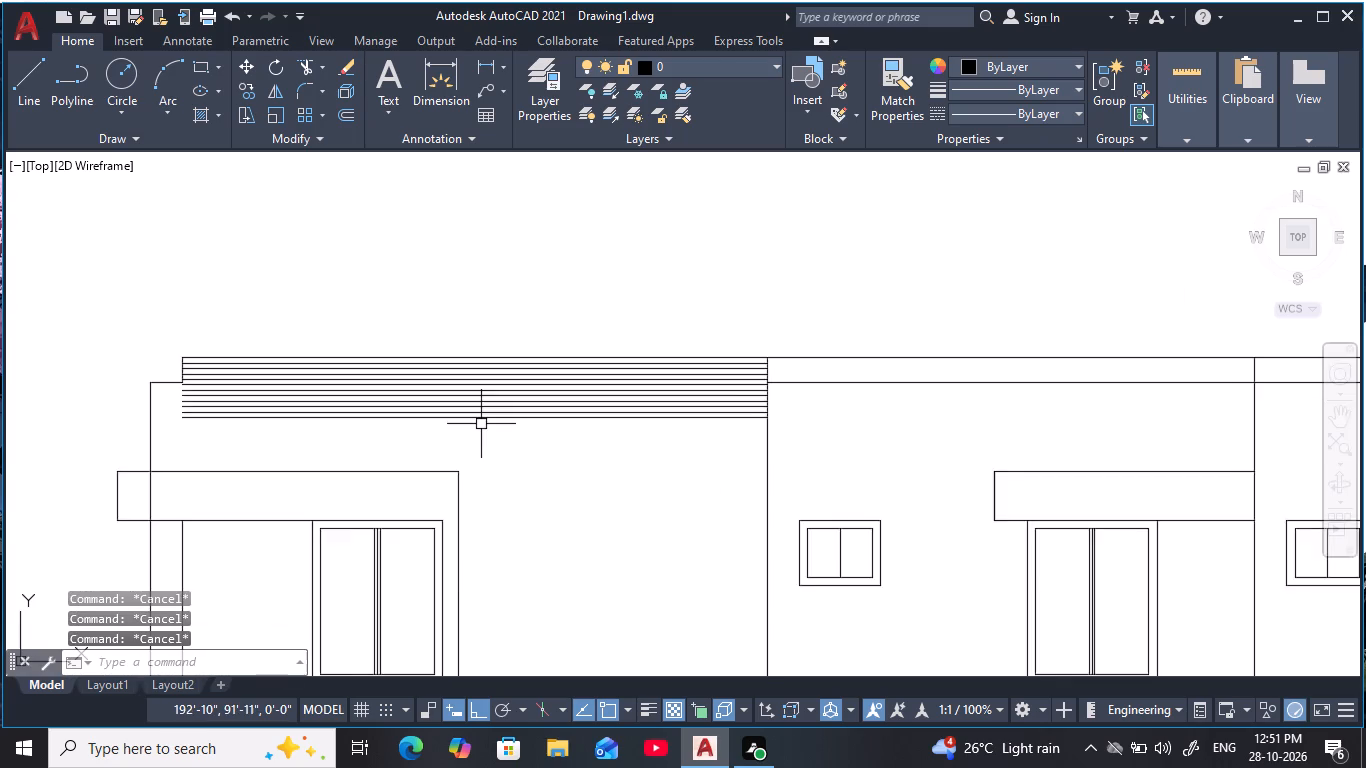
{"action": "middle_click_drag", "start_coordinate": [482, 424], "coordinate": [578, 423]}
{"action": "key", "text": "Escape"}
{"action": "key", "text": "Escape"}
{"action": "key", "text": "Escape"}
{"action": "key", "text": "Escape"}
{"action": "key", "text": "Escape"}
{"action": "type", "text": "ex"}
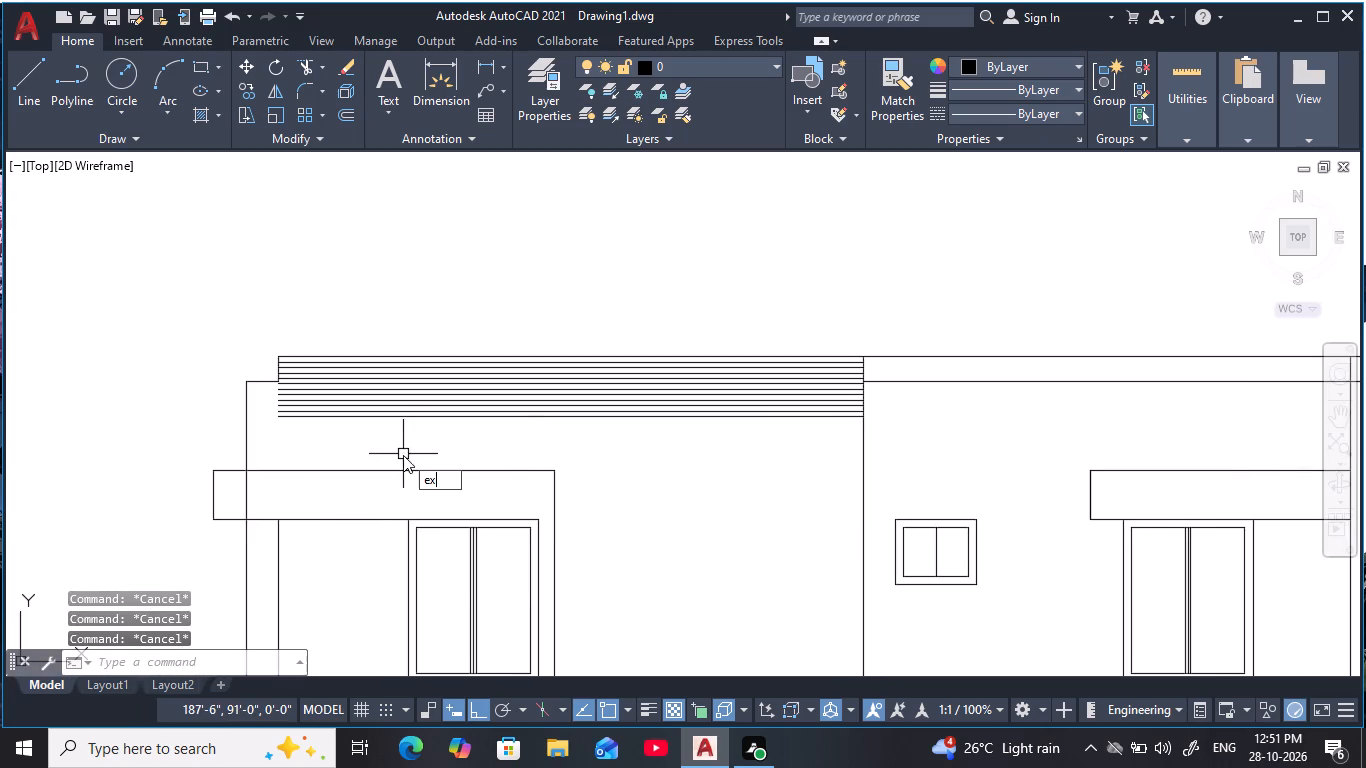
{"action": "key", "text": "space"}
{"action": "scroll", "coordinate": [270, 397], "scroll_direction": "up", "scroll_amount": 2}
{"action": "left_click_drag", "start_coordinate": [330, 451], "coordinate": [334, 405]}
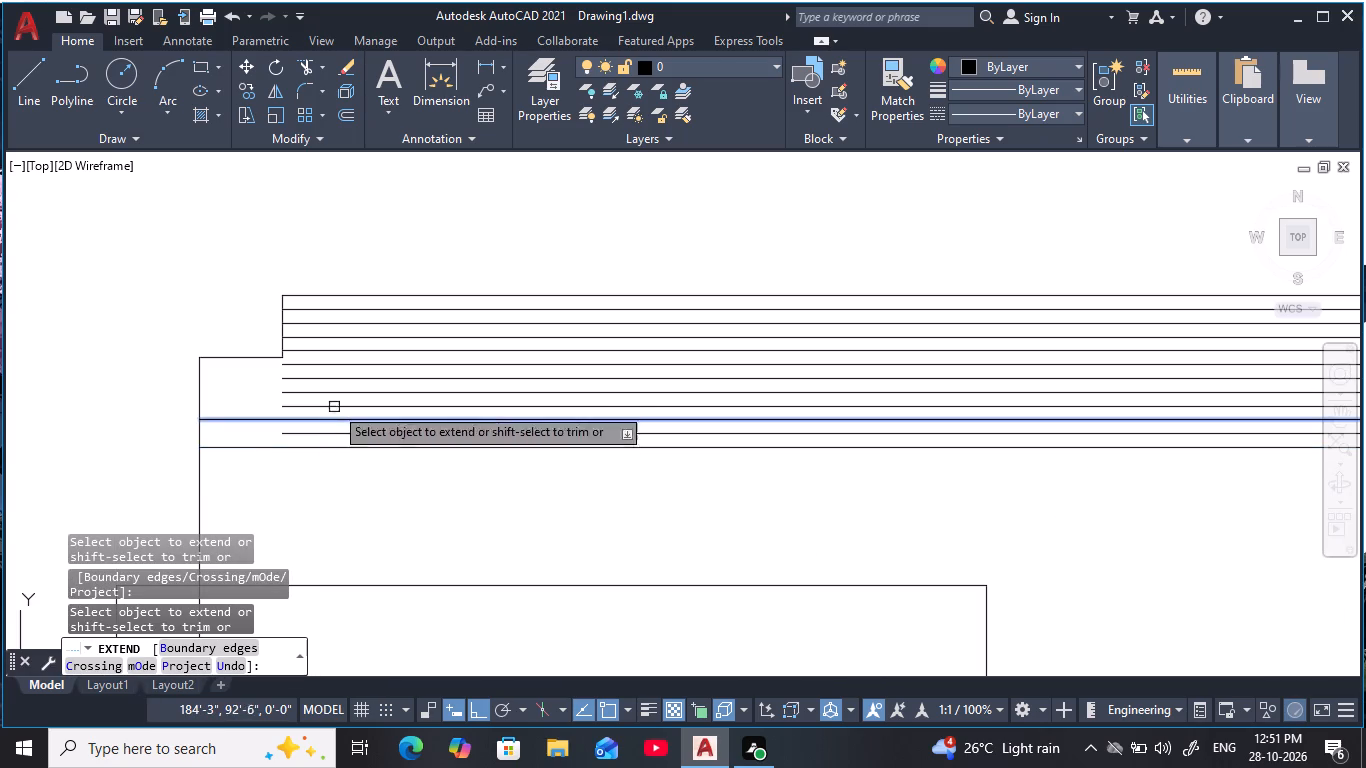
{"action": "left_click_drag", "start_coordinate": [334, 405], "coordinate": [336, 370]}
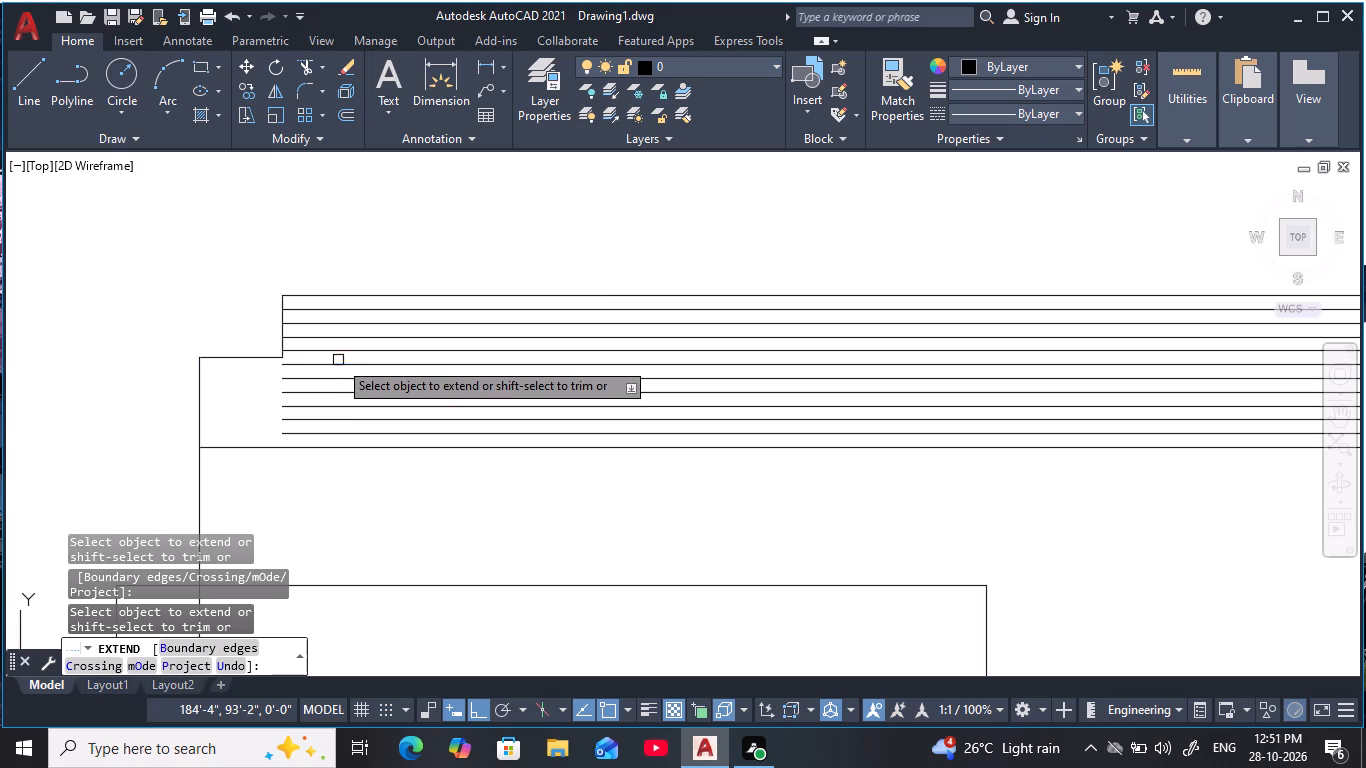
{"action": "left_click_drag", "start_coordinate": [338, 360], "coordinate": [331, 454]}
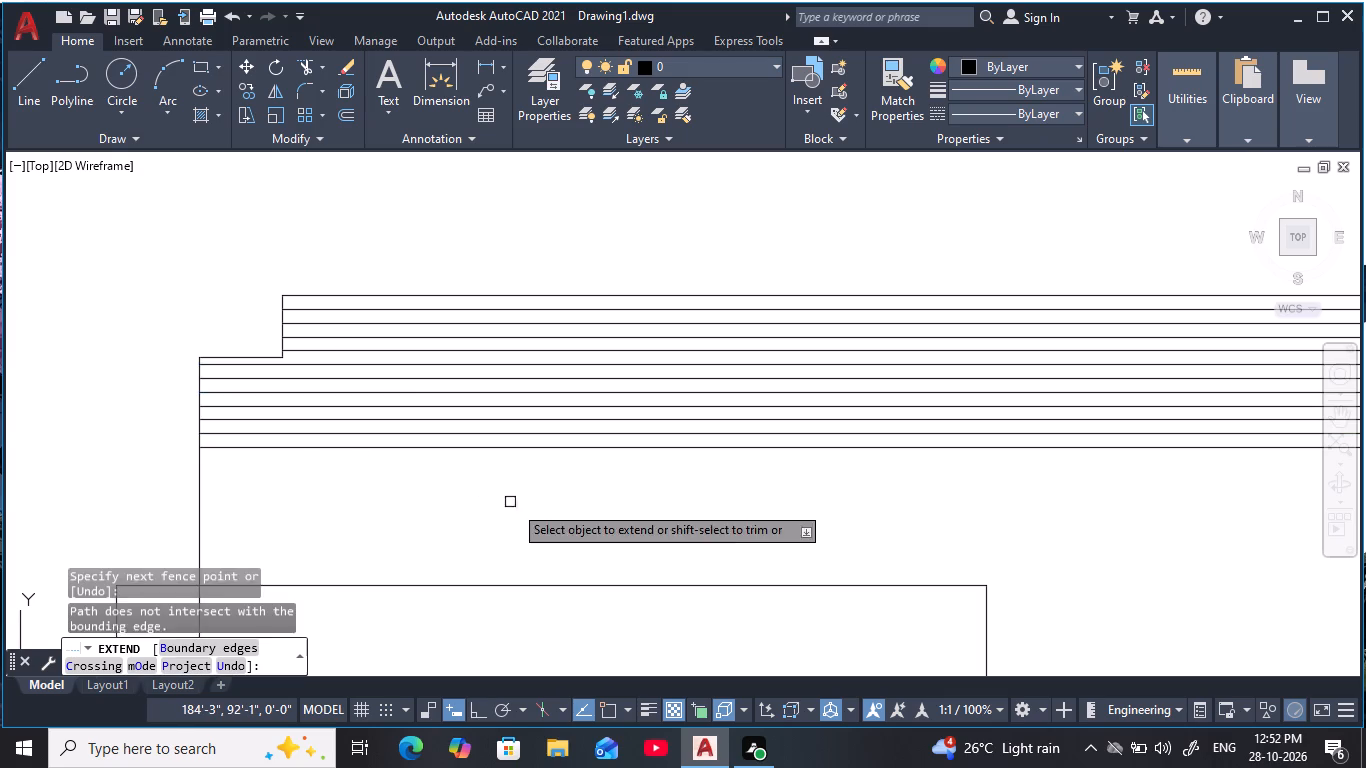
{"action": "scroll", "coordinate": [683, 505], "scroll_direction": "down", "scroll_amount": 1}
{"action": "middle_click_drag", "start_coordinate": [673, 497], "coordinate": [288, 415]}
{"action": "middle_click_drag", "start_coordinate": [624, 437], "coordinate": [604, 466]}
{"action": "scroll", "coordinate": [710, 465], "scroll_direction": "down", "scroll_amount": 1}
{"action": "key", "text": "Escape"}
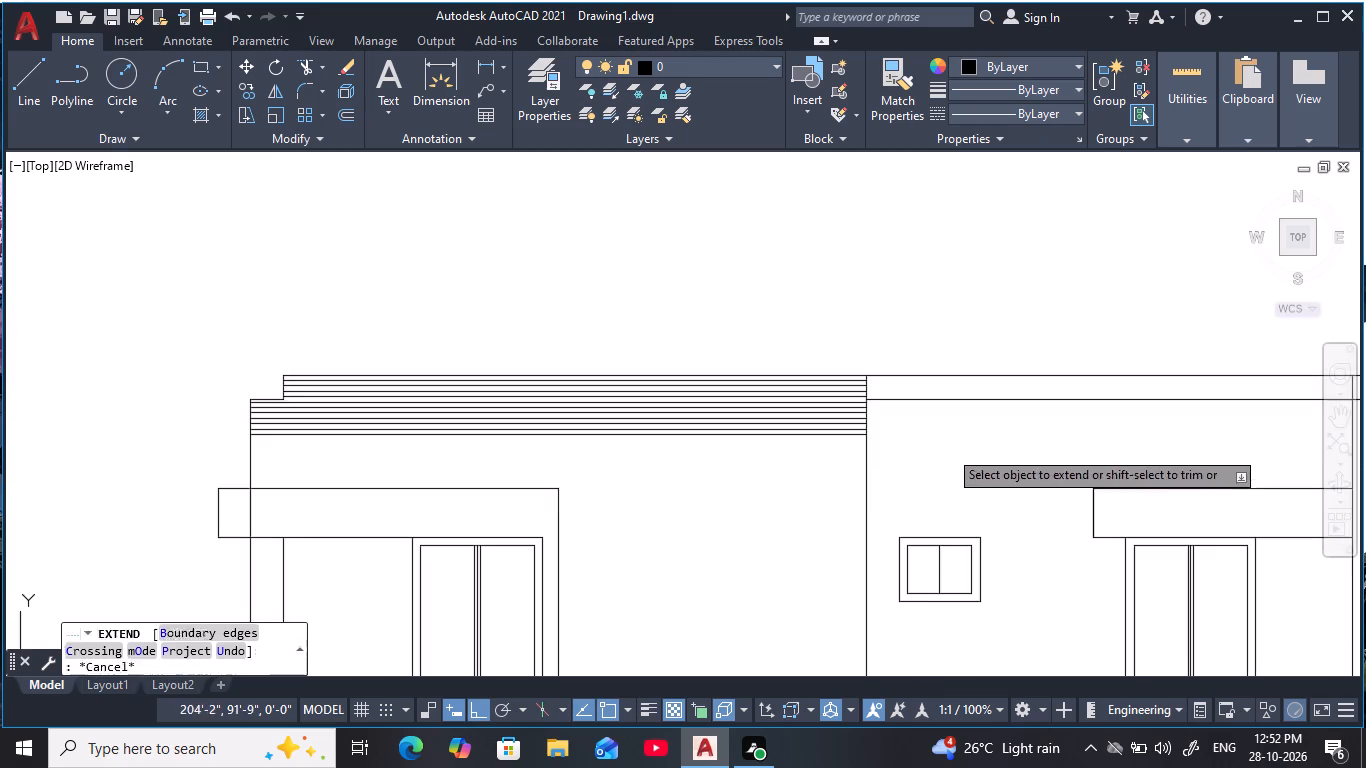
{"action": "key", "text": "Escape"}
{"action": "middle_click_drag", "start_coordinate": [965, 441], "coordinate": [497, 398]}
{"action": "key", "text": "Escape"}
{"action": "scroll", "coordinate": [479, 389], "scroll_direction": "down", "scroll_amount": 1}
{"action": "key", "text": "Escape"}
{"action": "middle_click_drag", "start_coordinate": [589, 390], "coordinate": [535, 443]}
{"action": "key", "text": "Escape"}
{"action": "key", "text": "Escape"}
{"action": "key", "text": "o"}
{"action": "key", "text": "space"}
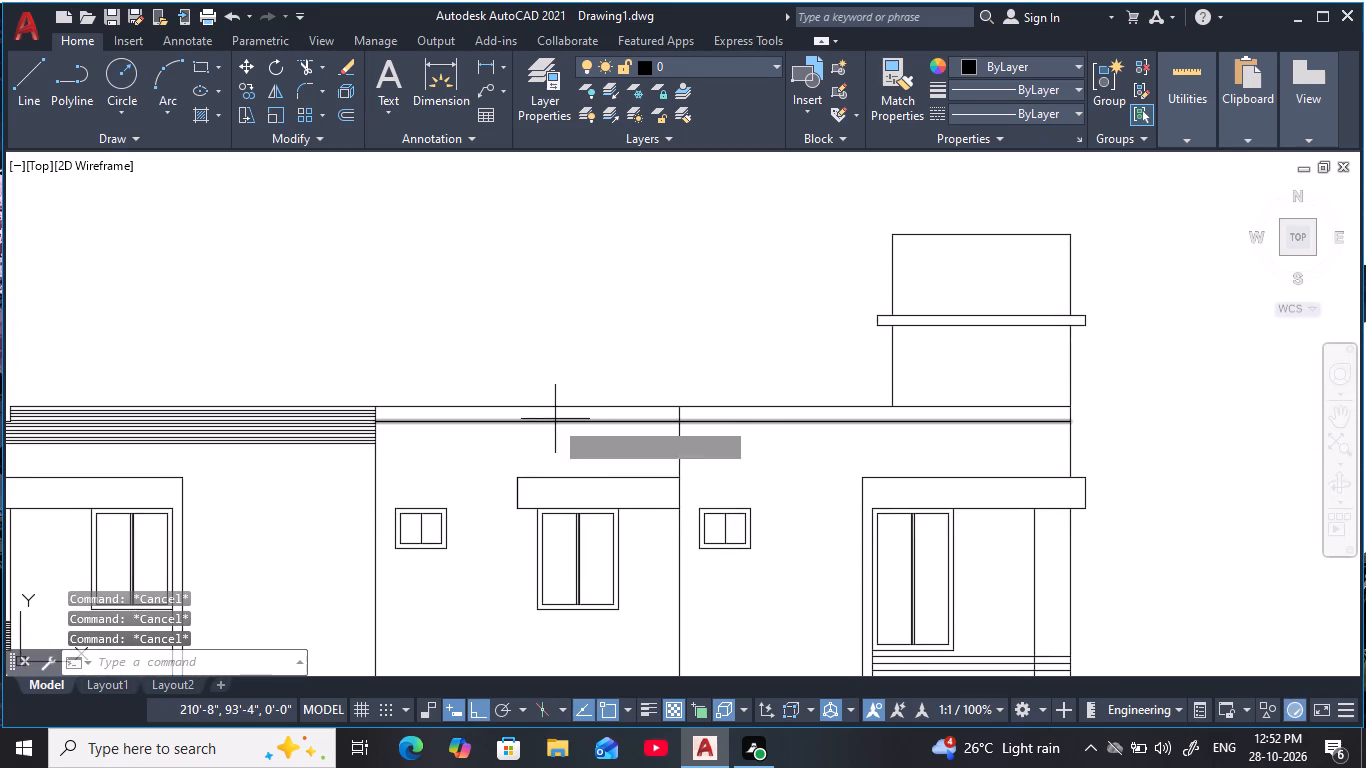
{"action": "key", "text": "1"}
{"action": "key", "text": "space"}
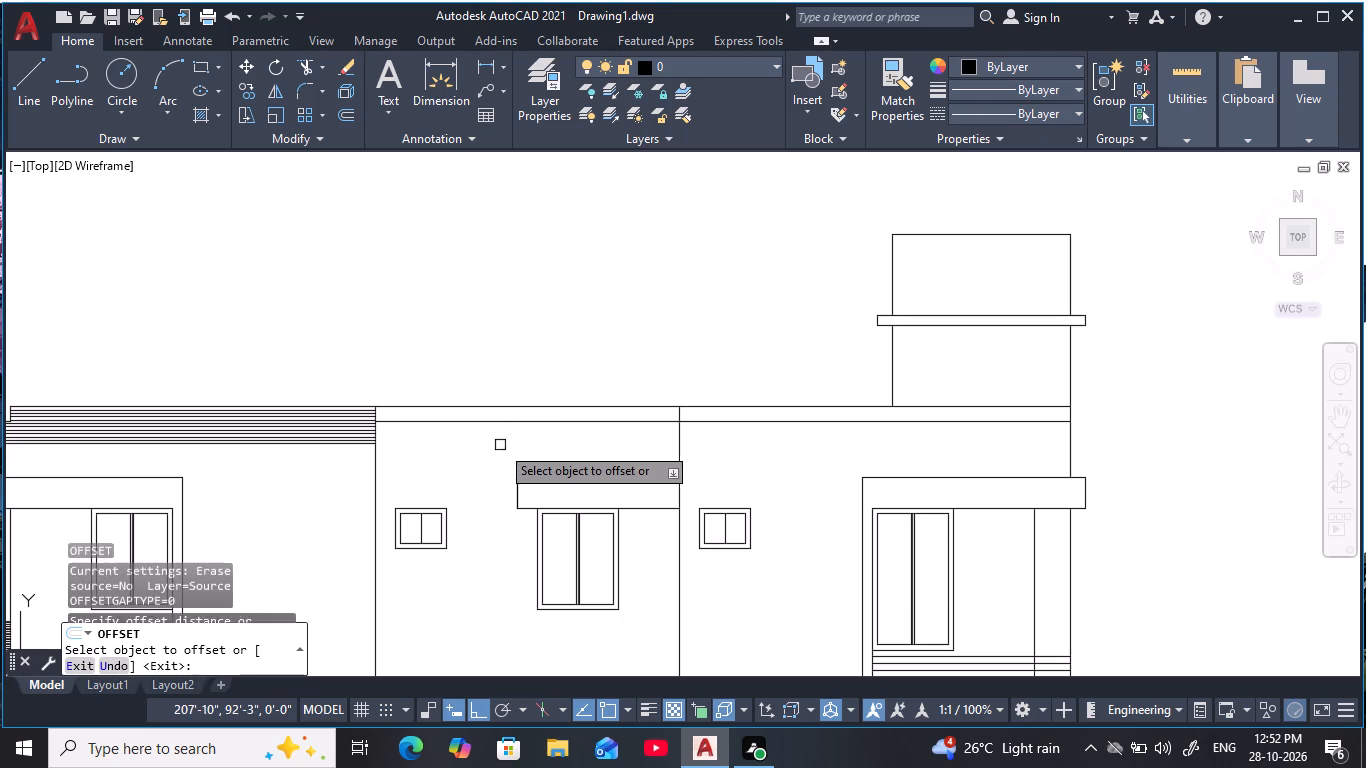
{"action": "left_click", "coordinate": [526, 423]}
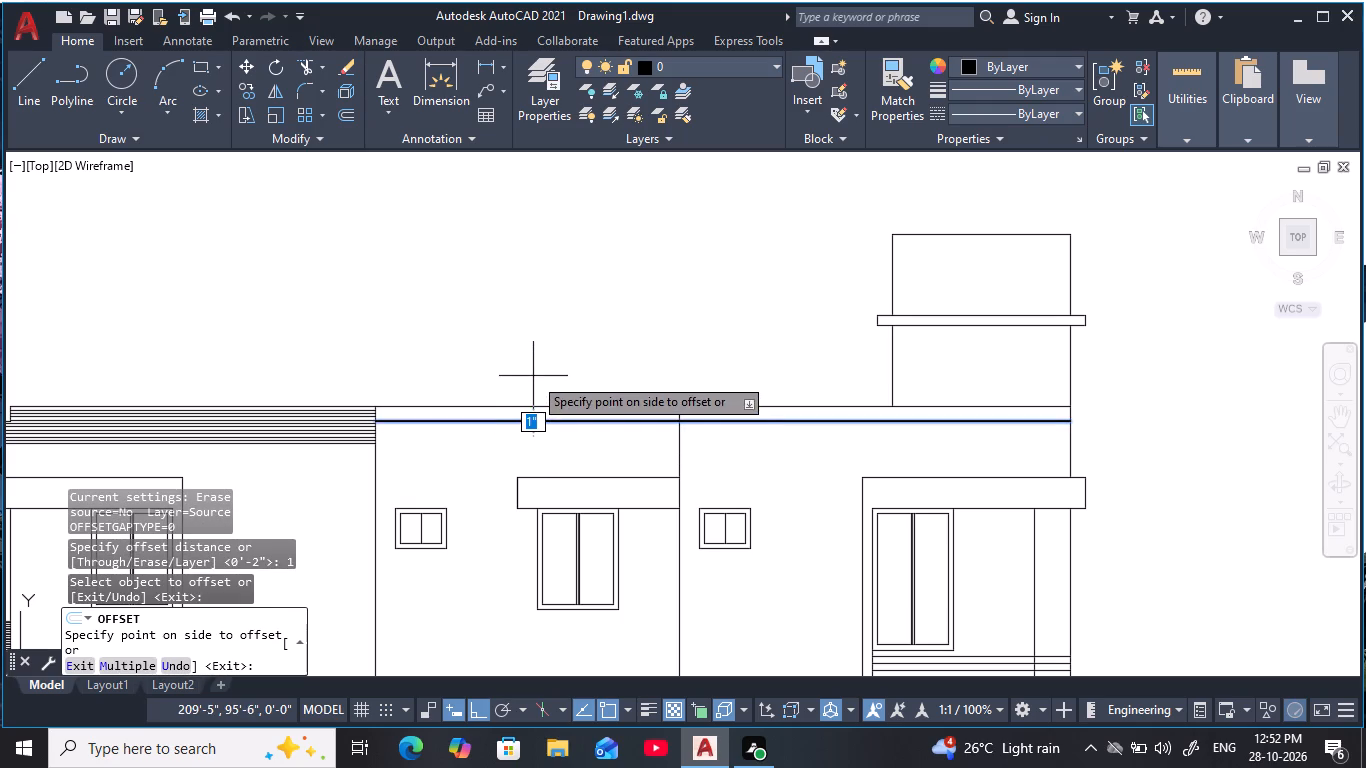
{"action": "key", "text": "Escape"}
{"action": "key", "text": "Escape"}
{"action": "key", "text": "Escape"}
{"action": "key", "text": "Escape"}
Offset the lower parapet line of the middle and right bays upward three times at 2" spacing.
{"action": "type", "text": "o"}
{"action": "key", "text": "space"}
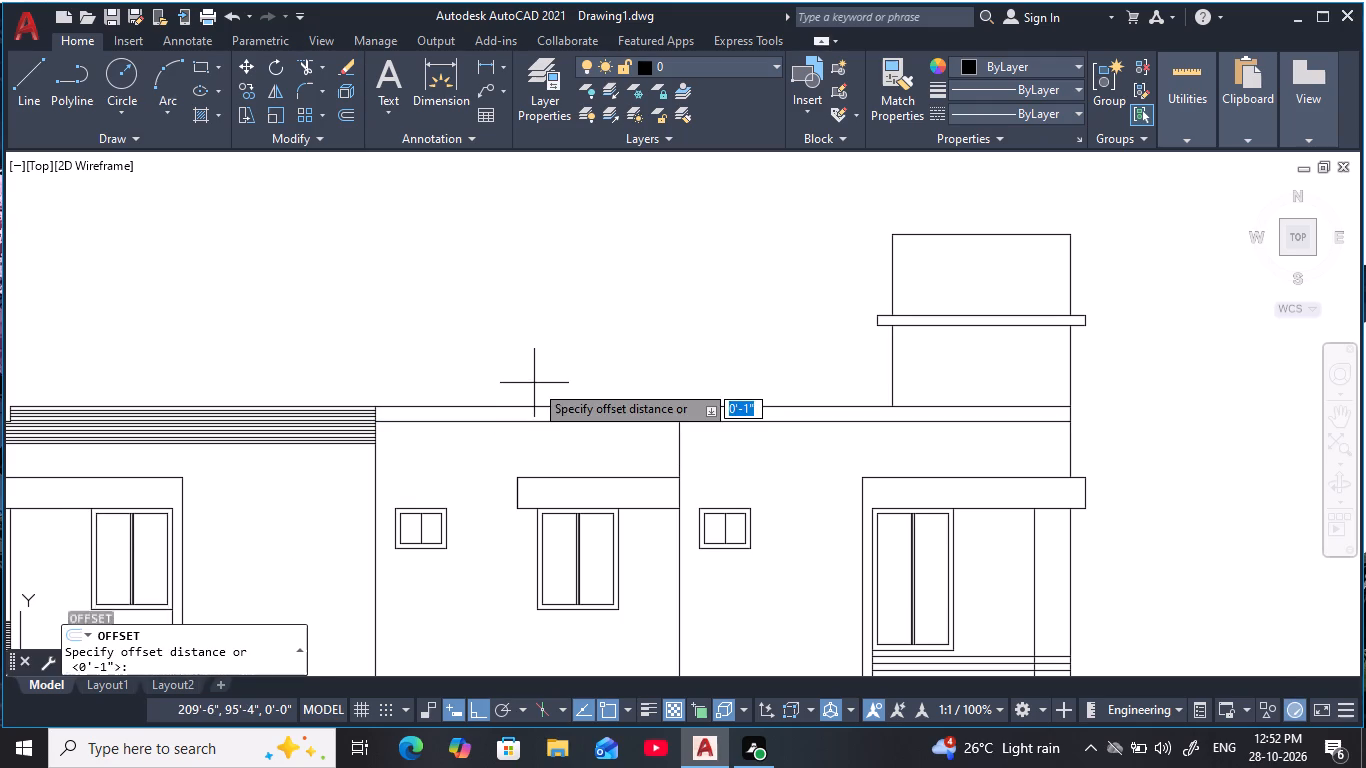
{"action": "type", "text": "2"}
{"action": "key", "text": "space"}
{"action": "left_click", "coordinate": [538, 423]}
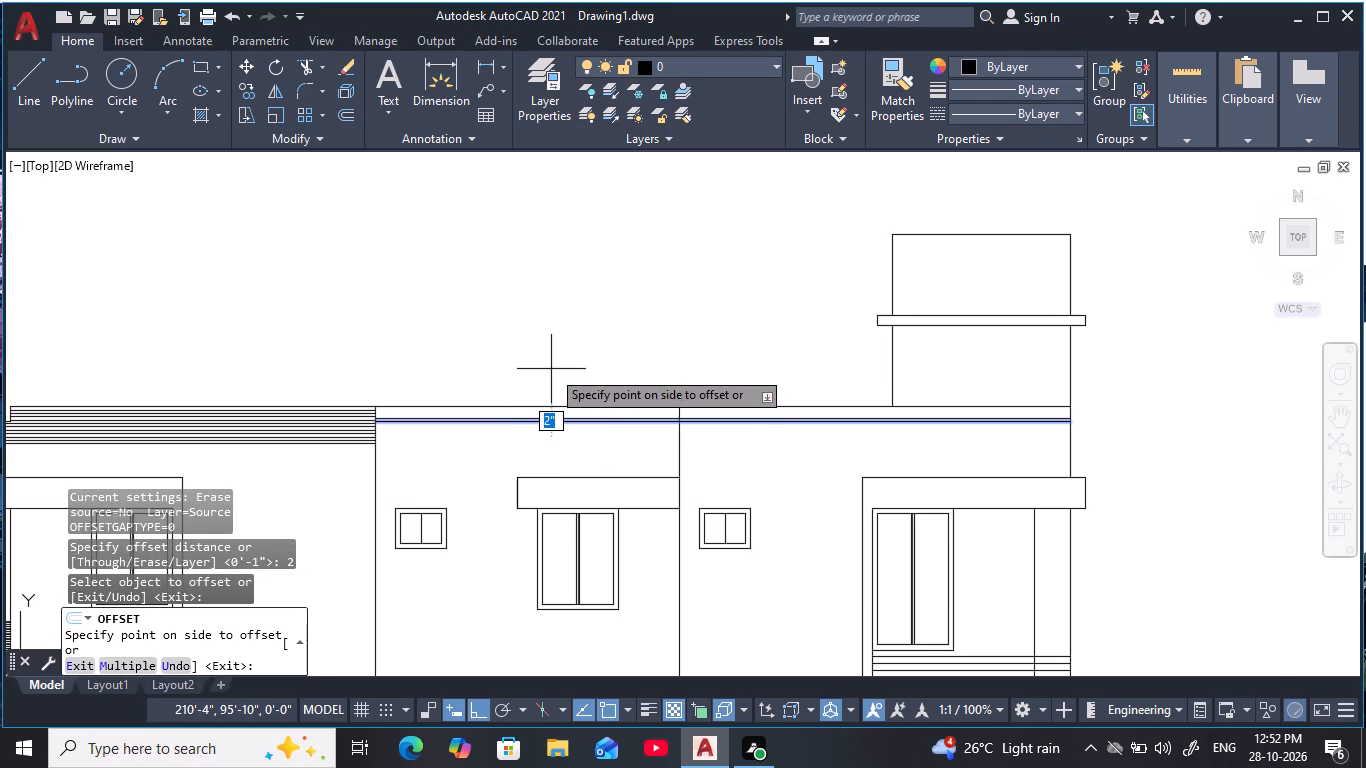
{"action": "type", "text": "m"}
{"action": "key", "text": "space"}
{"action": "double_click", "coordinate": [555, 359]}
{"action": "left_click", "coordinate": [552, 348]}
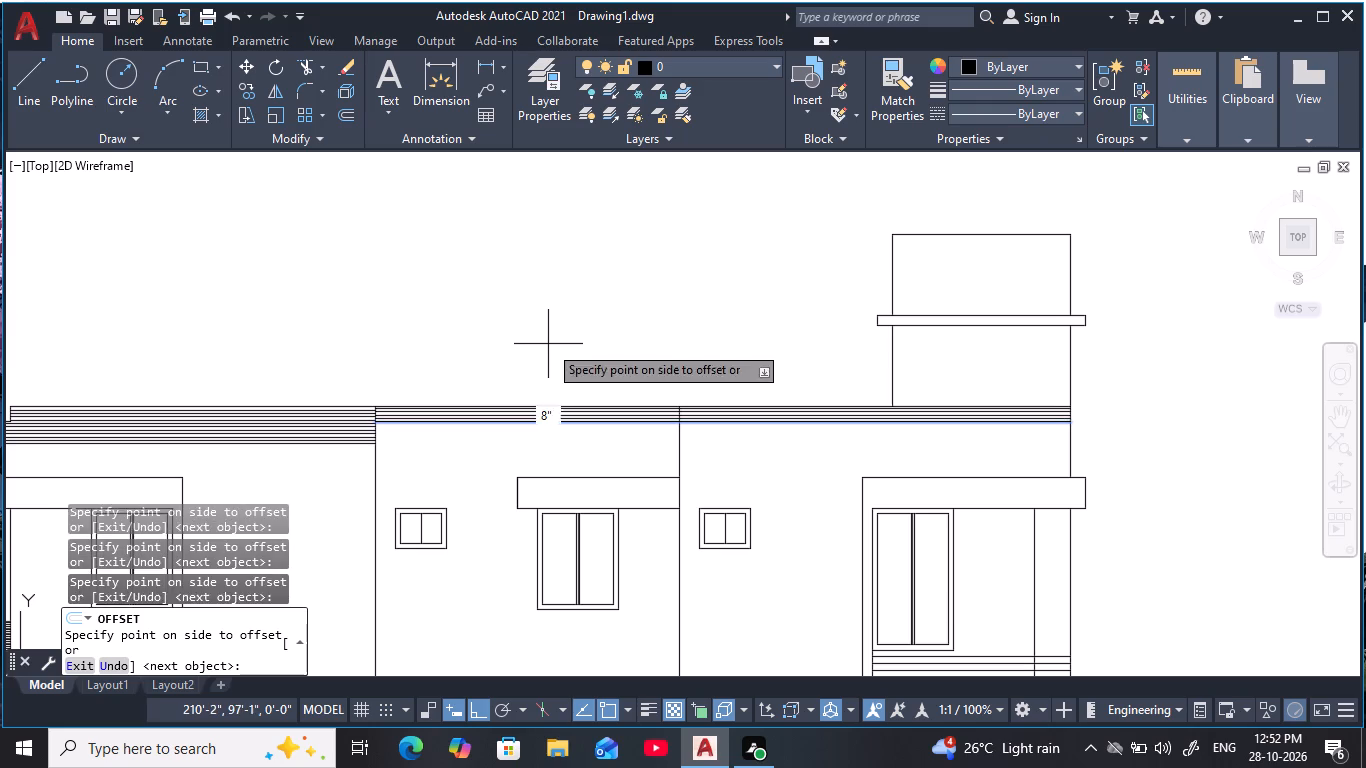
{"action": "key", "text": "Escape"}
{"action": "key", "text": "Escape"}
{"action": "key", "text": "Escape"}
{"action": "key", "text": "Escape"}
{"action": "key", "text": "Escape"}
Offset the topmost of the new parapet lines over the middle and right bays upward once more by 2".
{"action": "scroll", "coordinate": [597, 418], "scroll_direction": "up", "scroll_amount": 2}
{"action": "middle_click", "coordinate": [603, 421]}
{"action": "key", "text": "Escape"}
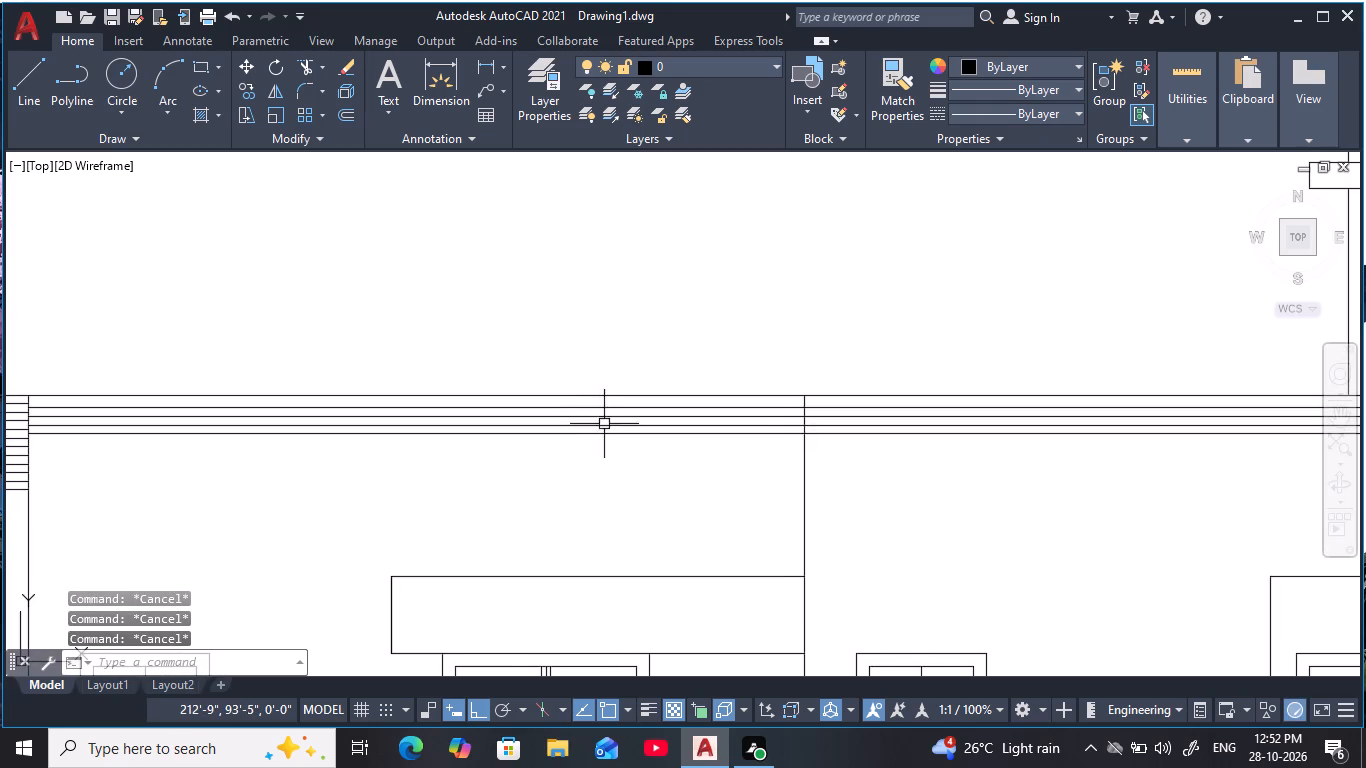
{"action": "key", "text": "Escape"}
{"action": "scroll", "coordinate": [635, 417], "scroll_direction": "down", "scroll_amount": 1}
{"action": "middle_click_drag", "start_coordinate": [635, 424], "coordinate": [632, 436]}
{"action": "scroll", "coordinate": [632, 436], "scroll_direction": "down", "scroll_amount": 1}
{"action": "middle_click", "coordinate": [628, 443]}
{"action": "key", "text": "Escape"}
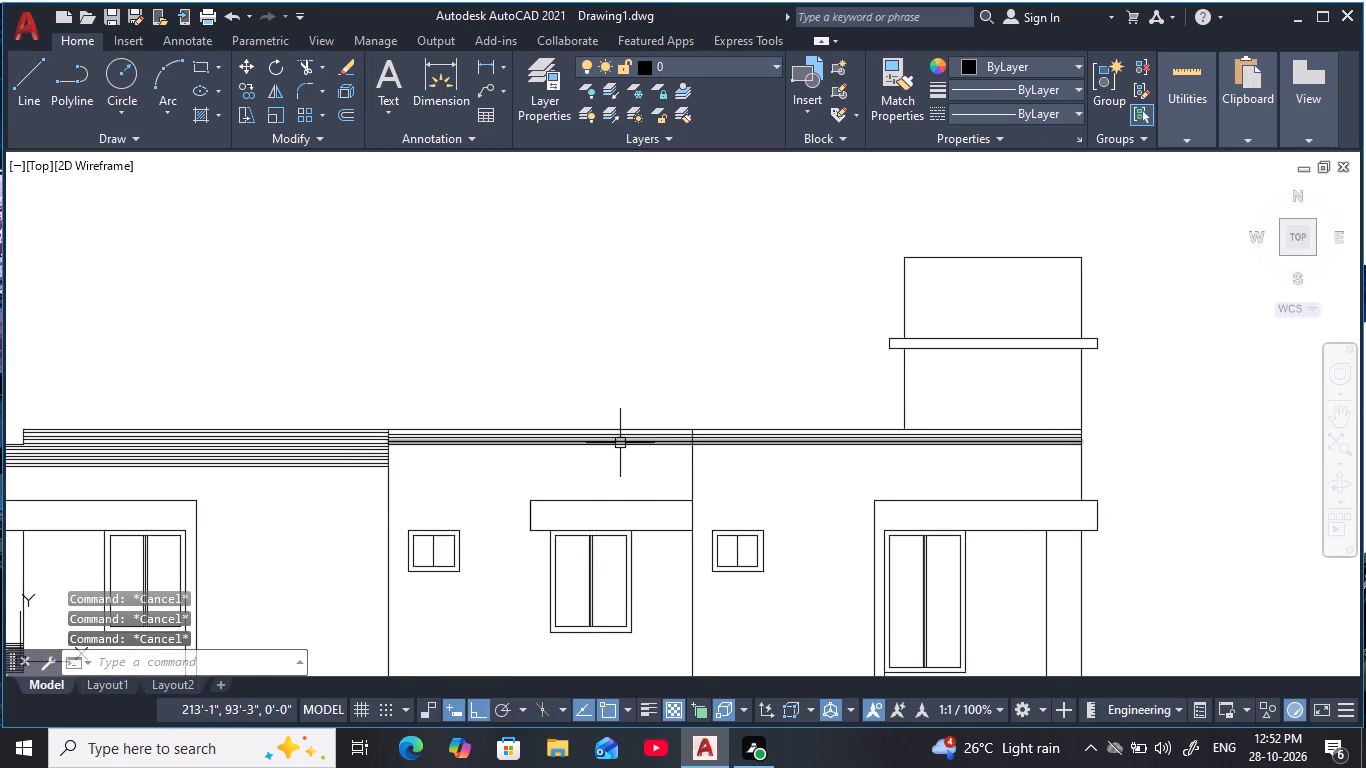
{"action": "key", "text": "o"}
{"action": "key", "text": "space"}
{"action": "type", "text": "2"}
{"action": "key", "text": "space"}
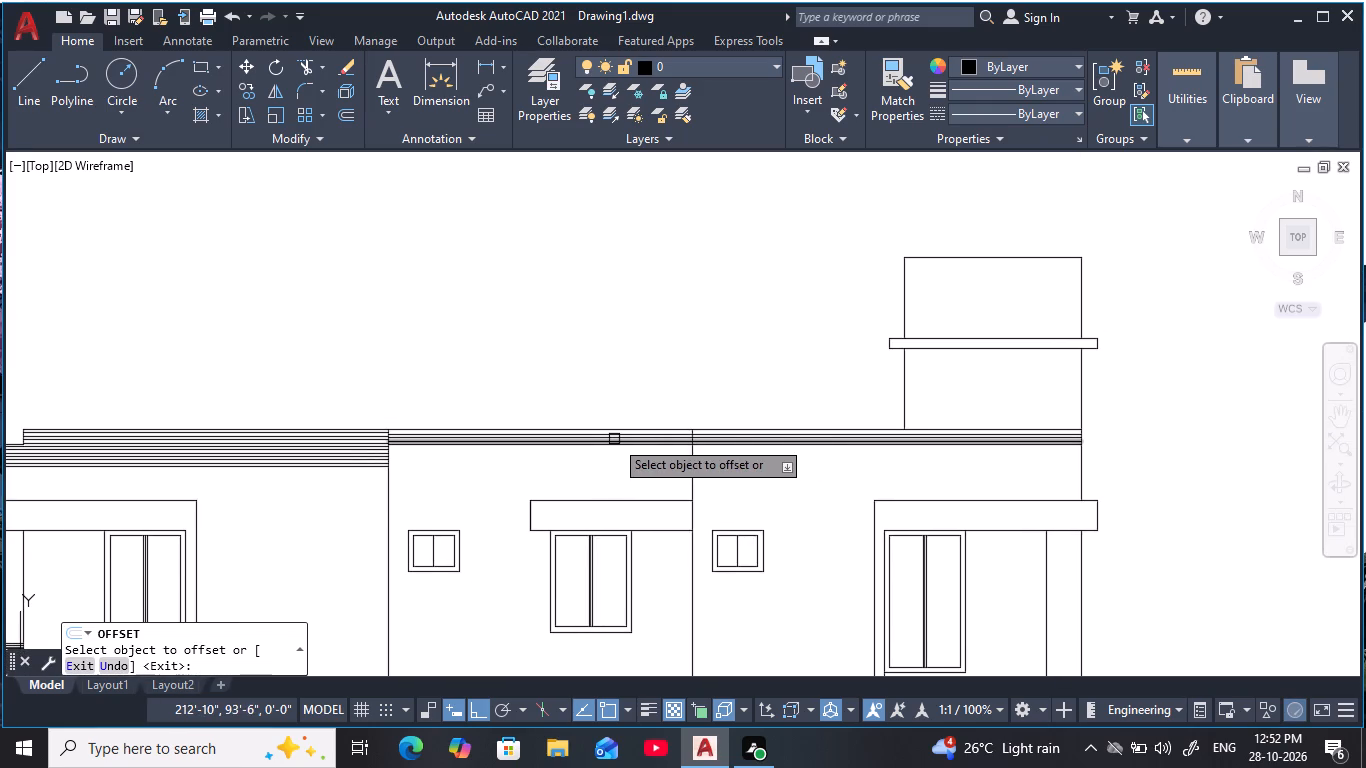
{"action": "scroll", "coordinate": [612, 439], "scroll_direction": "up", "scroll_amount": 2}
{"action": "left_click", "coordinate": [612, 433]}
{"action": "left_click", "coordinate": [612, 369]}
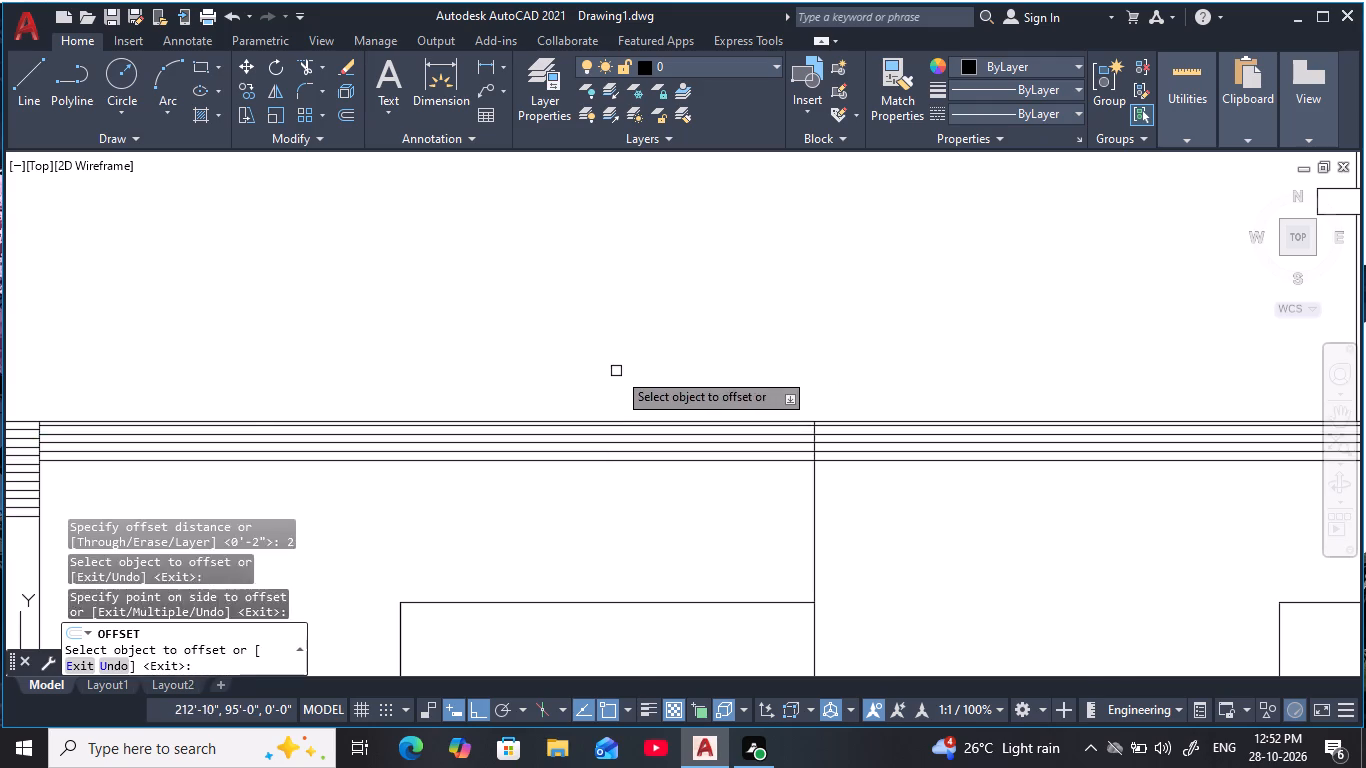
{"action": "key", "text": "Escape"}
Examine the parapet lines across the bays, where the left and middle bays meet, and at the stepped corner.
{"action": "scroll", "coordinate": [624, 384], "scroll_direction": "down", "scroll_amount": 2}
{"action": "middle_click_drag", "start_coordinate": [628, 387], "coordinate": [624, 405]}
{"action": "key", "text": "Escape"}
{"action": "scroll", "coordinate": [627, 451], "scroll_direction": "down", "scroll_amount": 1}
{"action": "middle_click", "coordinate": [617, 455]}
{"action": "key", "text": "Escape"}
{"action": "middle_click", "coordinate": [618, 455]}
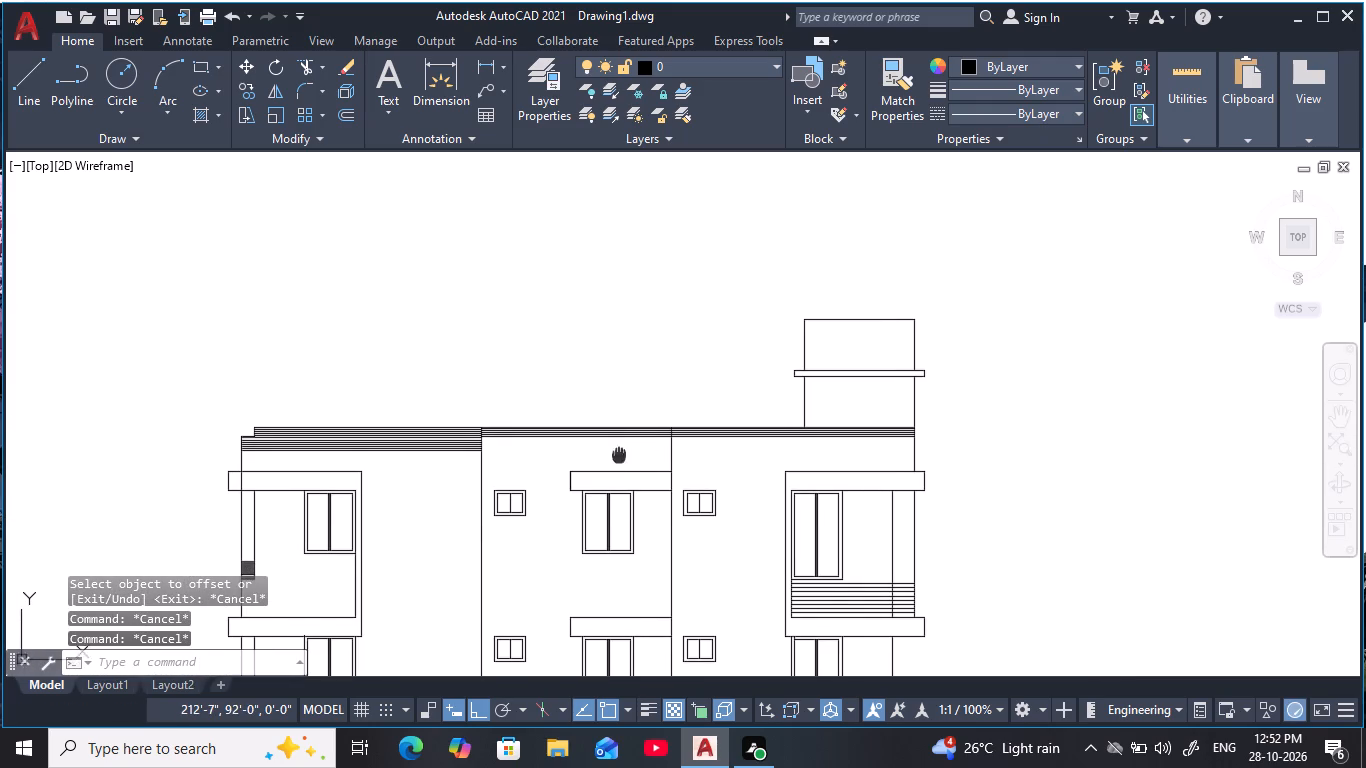
{"action": "key", "text": "Escape"}
{"action": "scroll", "coordinate": [467, 438], "scroll_direction": "up", "scroll_amount": 2}
{"action": "middle_click_drag", "start_coordinate": [463, 438], "coordinate": [544, 420]}
{"action": "scroll", "coordinate": [539, 437], "scroll_direction": "up", "scroll_amount": 2}
{"action": "middle_click_drag", "start_coordinate": [540, 438], "coordinate": [568, 444]}
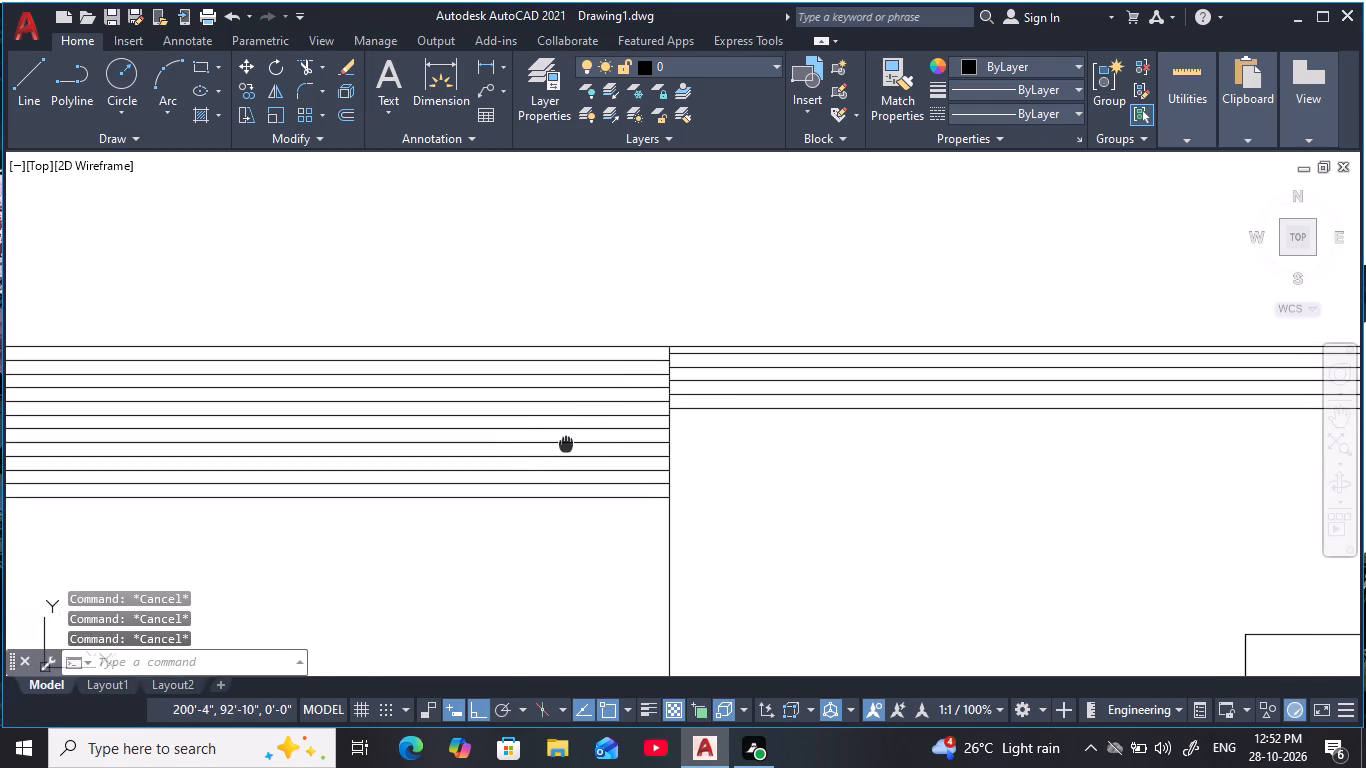
{"action": "middle_click_drag", "start_coordinate": [568, 444], "coordinate": [573, 444]}
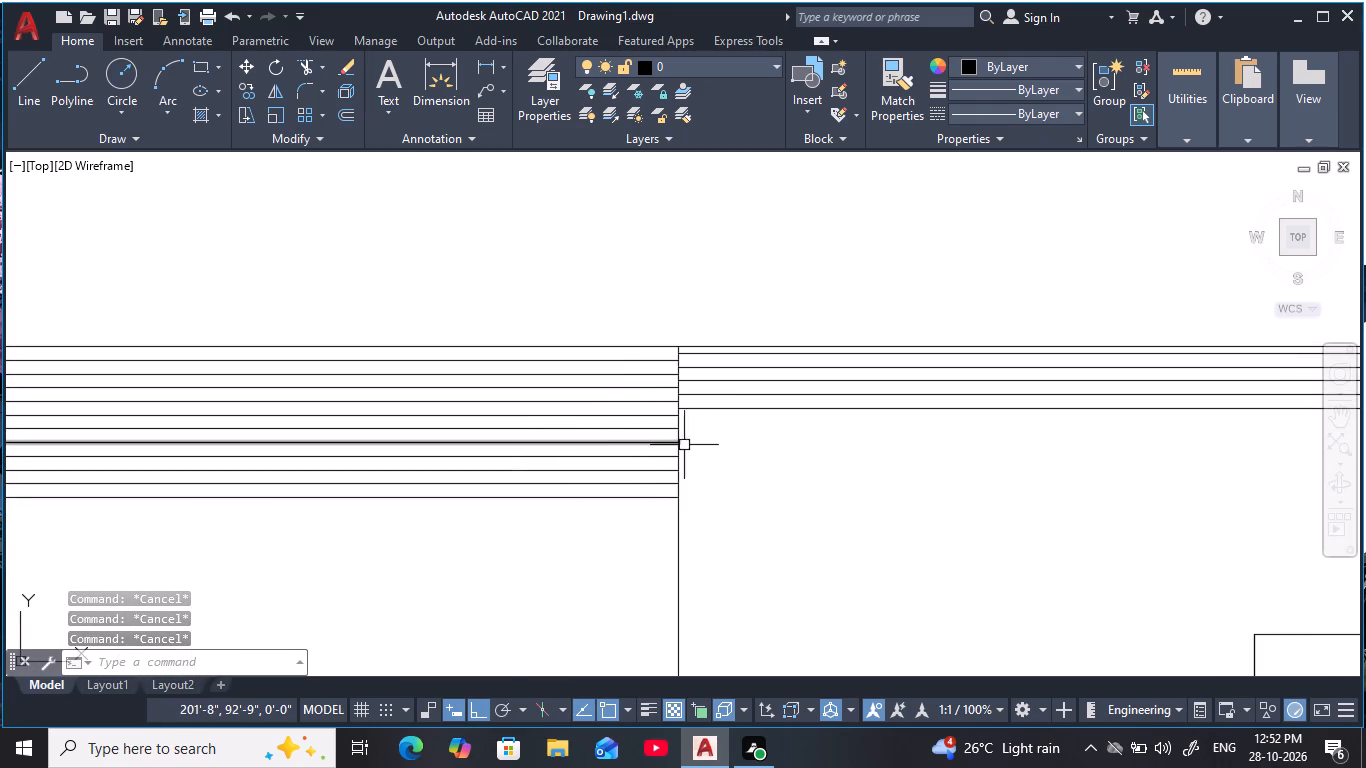
{"action": "scroll", "coordinate": [783, 460], "scroll_direction": "down", "scroll_amount": 4}
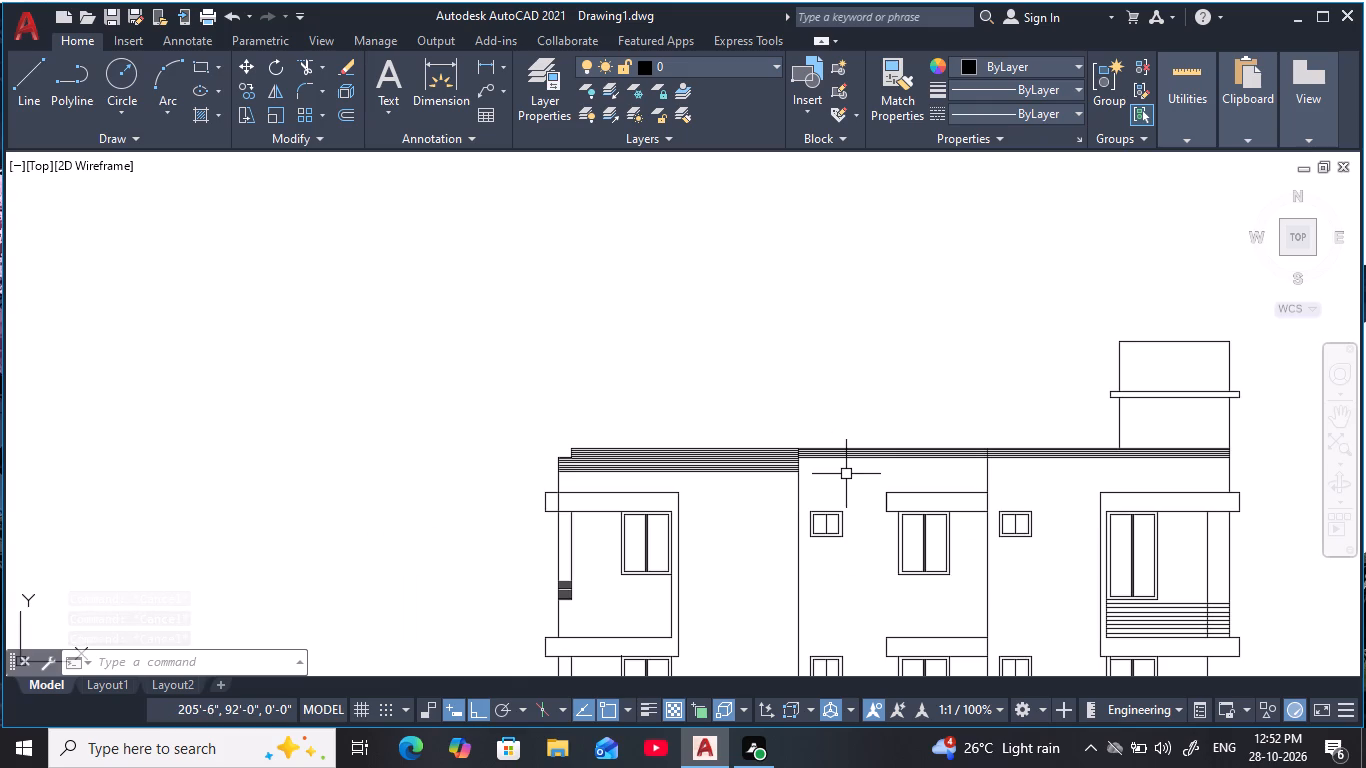
{"action": "middle_click_drag", "start_coordinate": [846, 474], "coordinate": [805, 473]}
{"action": "scroll", "coordinate": [518, 463], "scroll_direction": "up", "scroll_amount": 5}
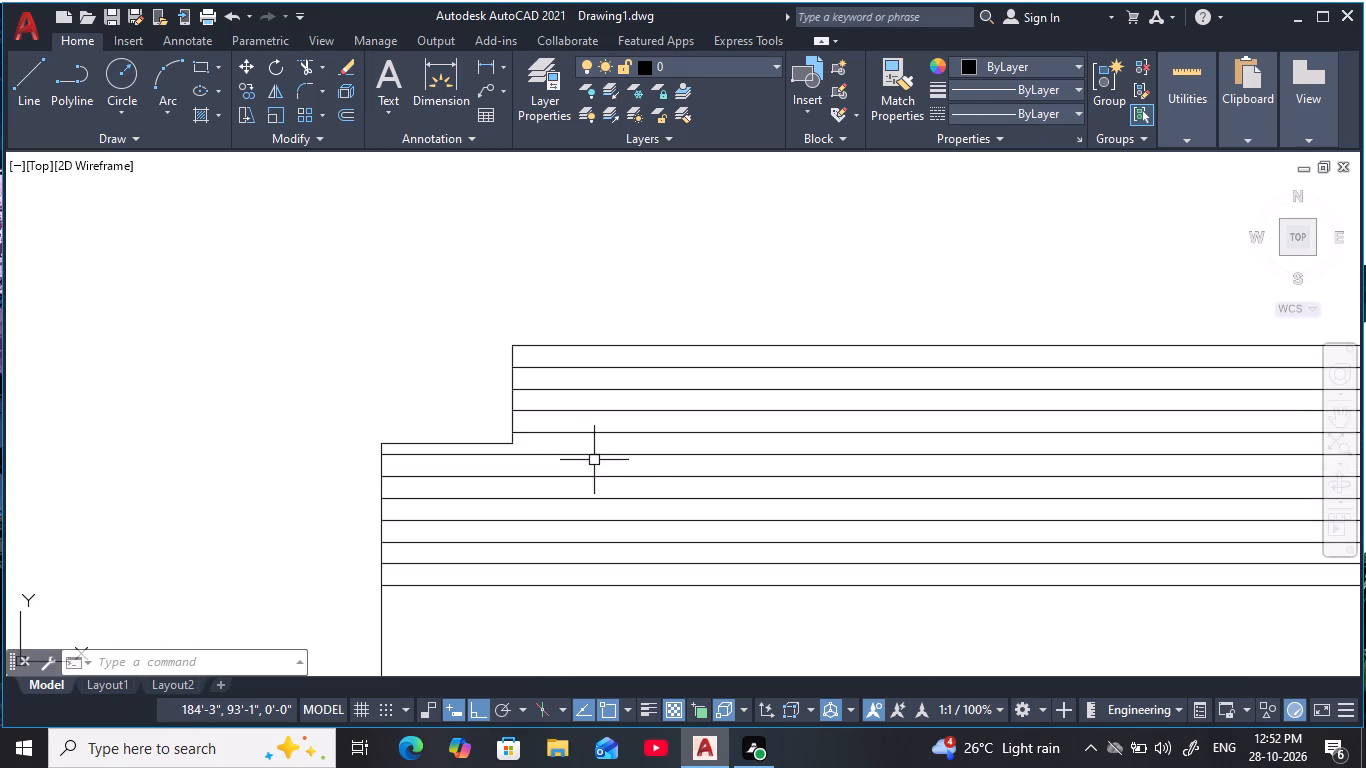
{"action": "scroll", "coordinate": [715, 483], "scroll_direction": "down", "scroll_amount": 3}
{"action": "middle_click_drag", "start_coordinate": [795, 493], "coordinate": [289, 366]}
{"action": "scroll", "coordinate": [512, 393], "scroll_direction": "down", "scroll_amount": 2}
{"action": "middle_click_drag", "start_coordinate": [601, 405], "coordinate": [456, 381]}
{"action": "key", "text": "Escape"}
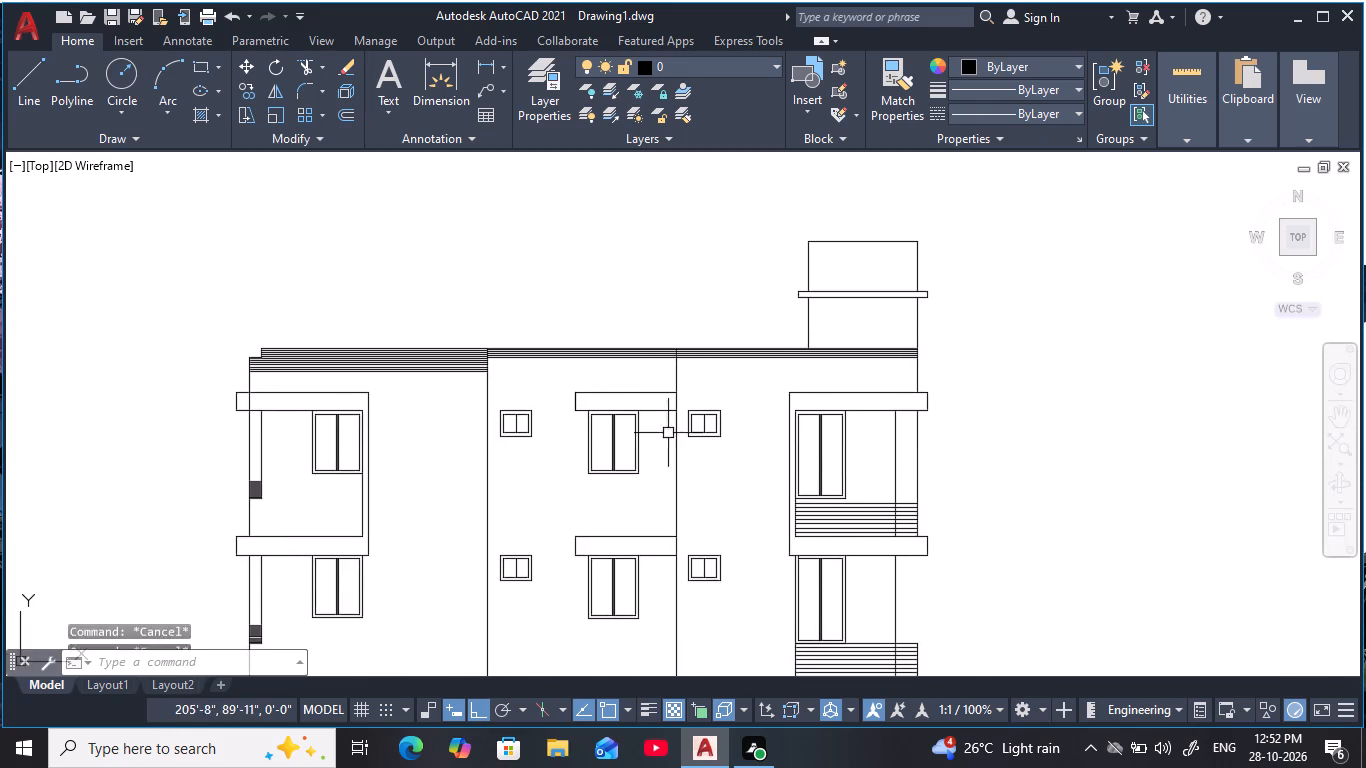
{"action": "key", "text": "Escape"}
{"action": "scroll", "coordinate": [705, 432], "scroll_direction": "down", "scroll_amount": 1}
{"action": "middle_click_drag", "start_coordinate": [705, 432], "coordinate": [696, 399]}
{"action": "key", "text": "Escape"}
{"action": "key", "text": "Escape"}
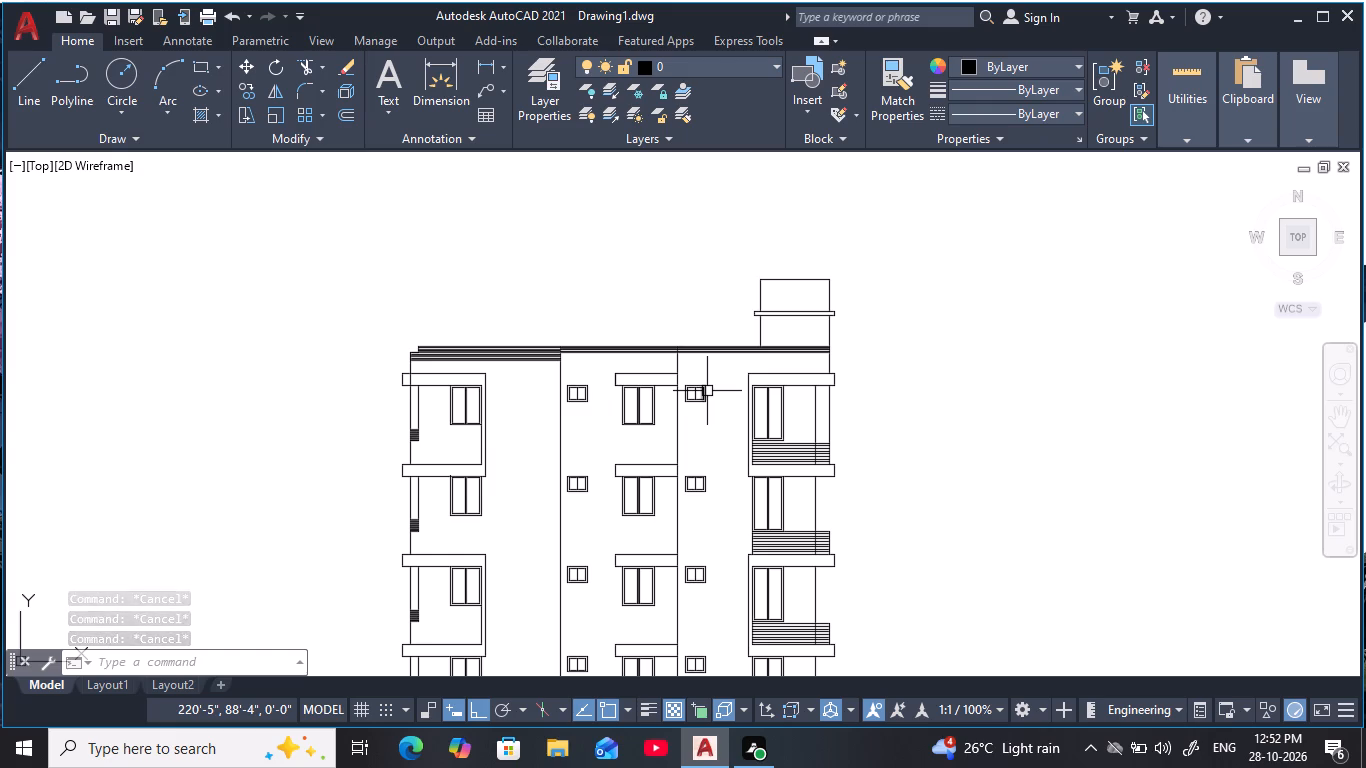
{"action": "scroll", "coordinate": [567, 365], "scroll_direction": "up", "scroll_amount": 3}
{"action": "middle_click_drag", "start_coordinate": [579, 369], "coordinate": [813, 356]}
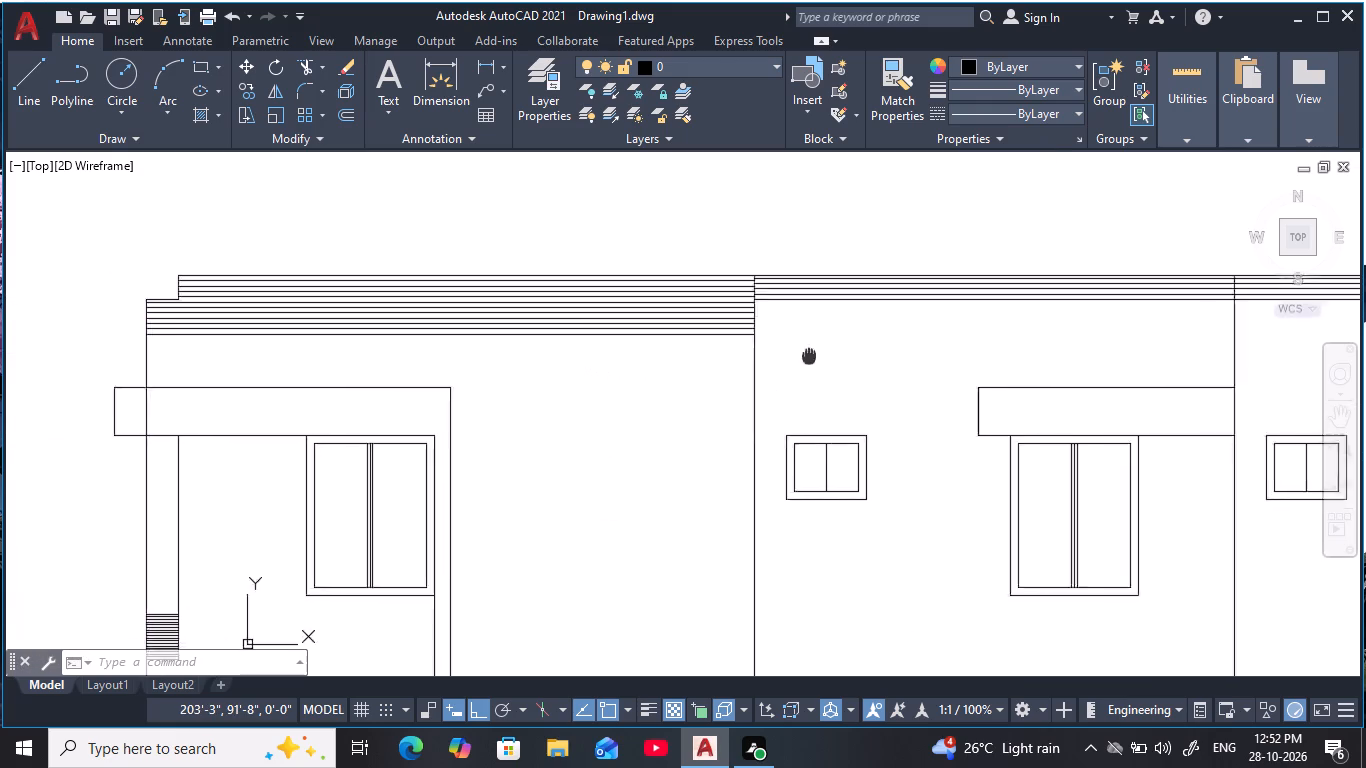
{"action": "middle_click_drag", "start_coordinate": [813, 356], "coordinate": [849, 368]}
{"action": "key", "text": "Escape"}
{"action": "key", "text": "Escape"}
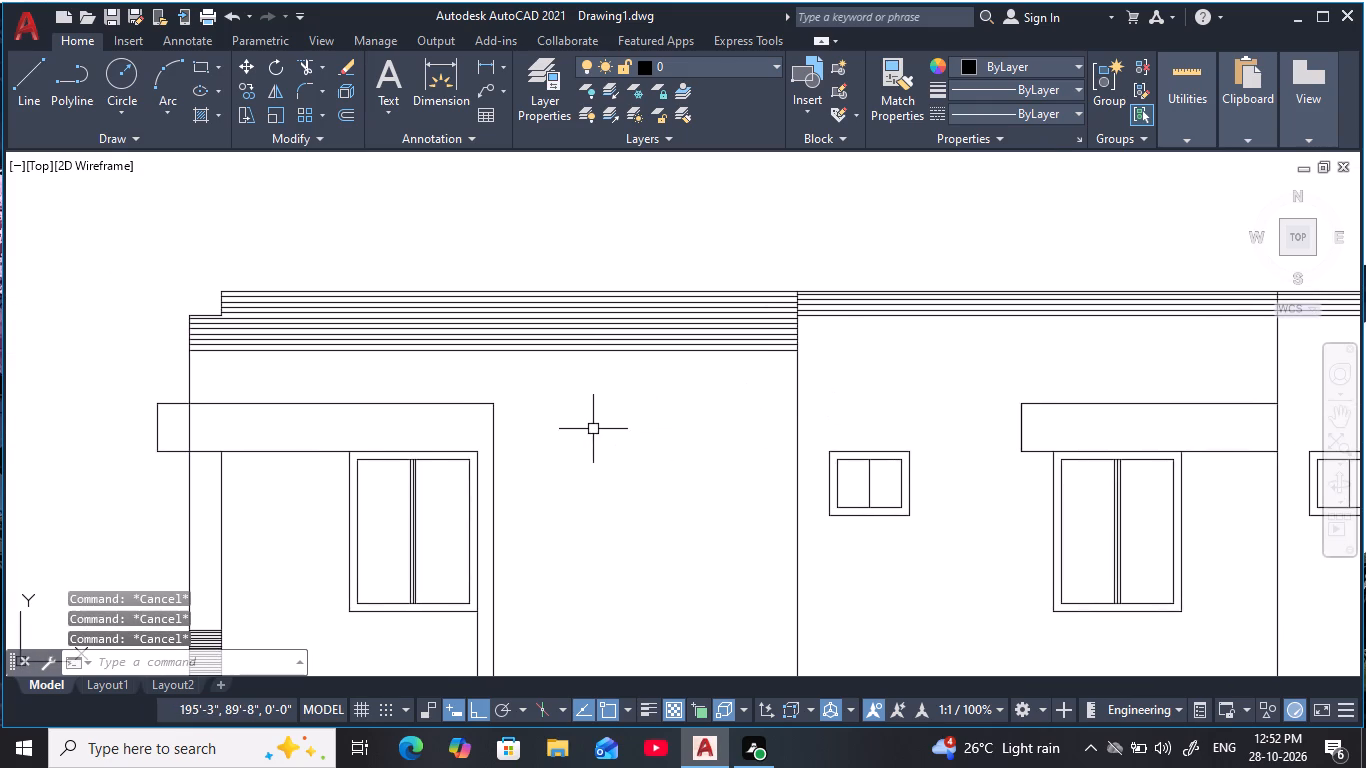
{"action": "key", "text": "Escape"}
{"action": "key", "text": "Escape"}
{"action": "key", "text": "Escape"}
{"action": "key", "text": "Escape"}
{"action": "key", "text": "Escape"}
{"action": "key", "text": "Escape"}
{"action": "key", "text": "Escape"}
{"action": "key", "text": "Escape"}
{"action": "scroll", "coordinate": [203, 311], "scroll_direction": "up", "scroll_amount": 2}
{"action": "middle_click_drag", "start_coordinate": [203, 311], "coordinate": [219, 297]}
{"action": "scroll", "coordinate": [224, 300], "scroll_direction": "down", "scroll_amount": 1}
{"action": "scroll", "coordinate": [225, 302], "scroll_direction": "up", "scroll_amount": 2}
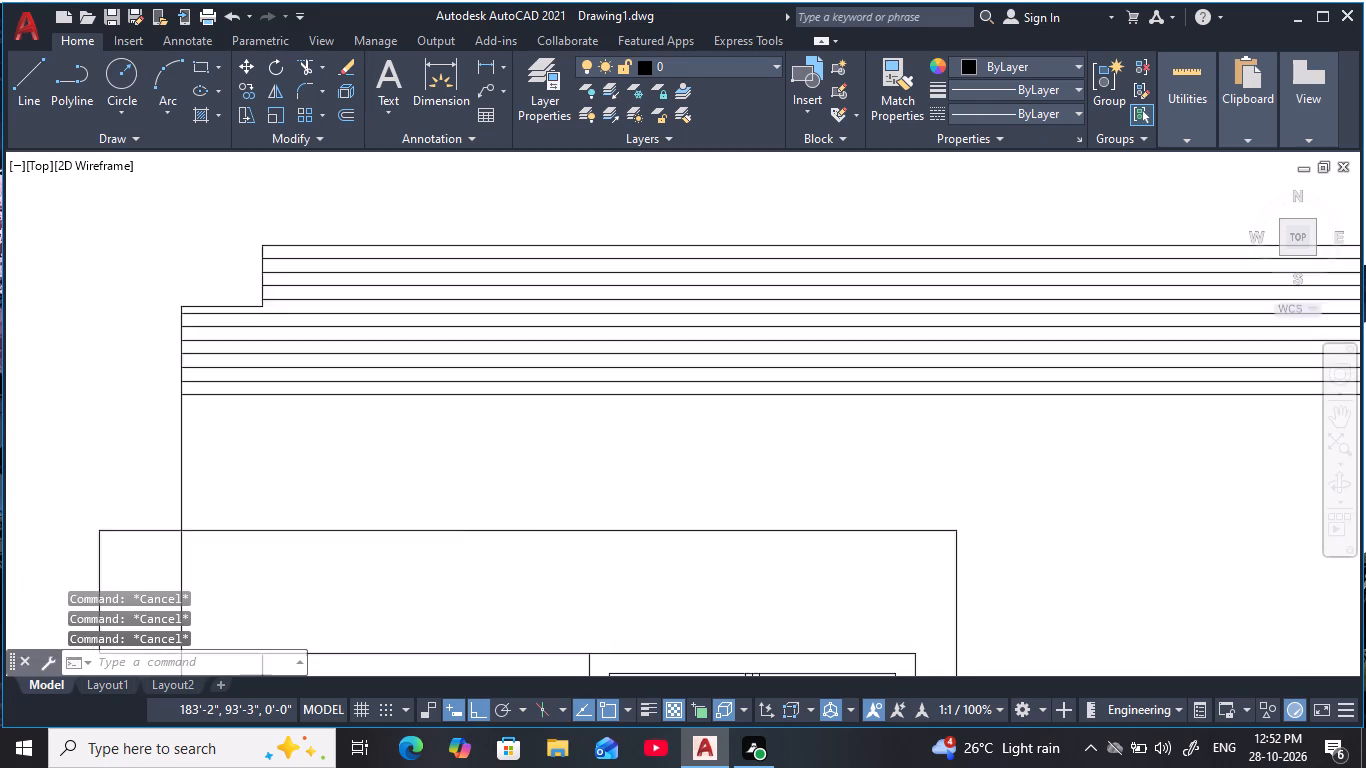
{"action": "middle_click_drag", "start_coordinate": [228, 303], "coordinate": [328, 326]}
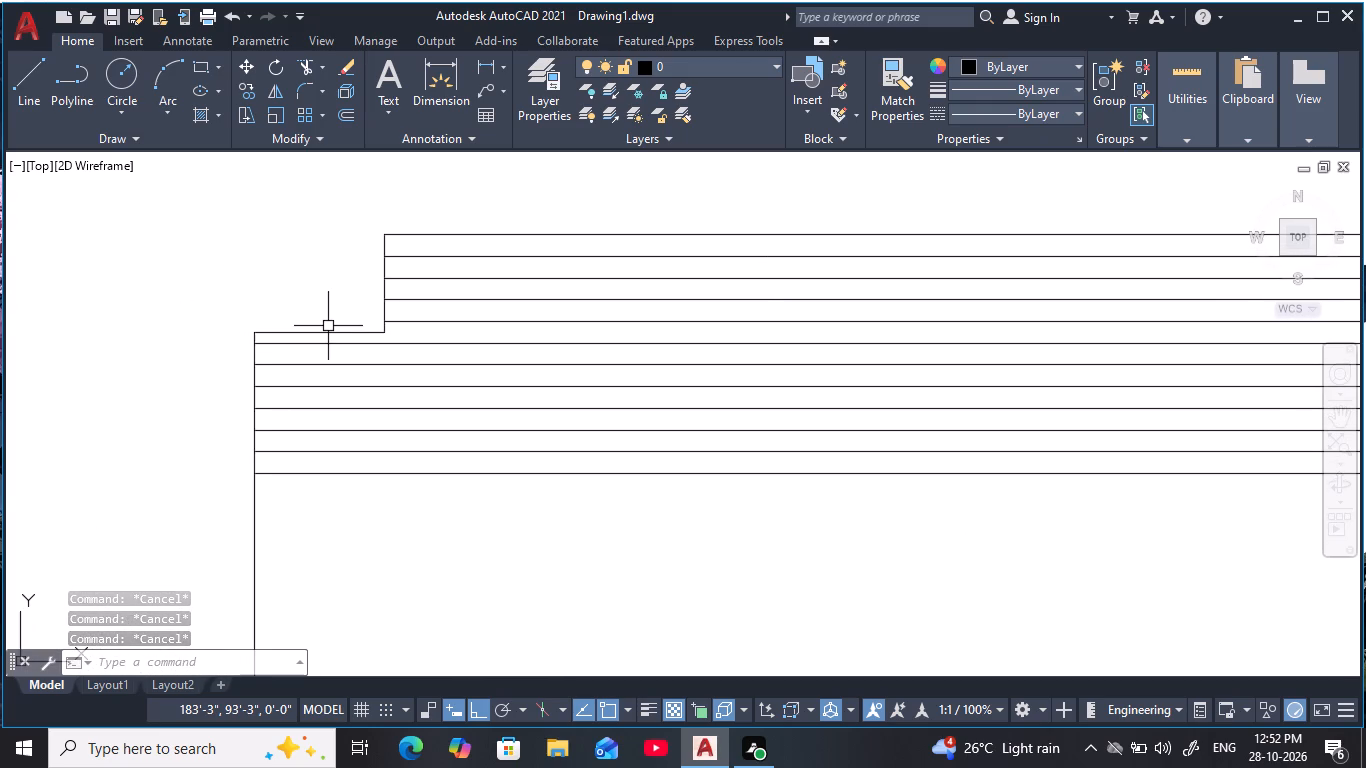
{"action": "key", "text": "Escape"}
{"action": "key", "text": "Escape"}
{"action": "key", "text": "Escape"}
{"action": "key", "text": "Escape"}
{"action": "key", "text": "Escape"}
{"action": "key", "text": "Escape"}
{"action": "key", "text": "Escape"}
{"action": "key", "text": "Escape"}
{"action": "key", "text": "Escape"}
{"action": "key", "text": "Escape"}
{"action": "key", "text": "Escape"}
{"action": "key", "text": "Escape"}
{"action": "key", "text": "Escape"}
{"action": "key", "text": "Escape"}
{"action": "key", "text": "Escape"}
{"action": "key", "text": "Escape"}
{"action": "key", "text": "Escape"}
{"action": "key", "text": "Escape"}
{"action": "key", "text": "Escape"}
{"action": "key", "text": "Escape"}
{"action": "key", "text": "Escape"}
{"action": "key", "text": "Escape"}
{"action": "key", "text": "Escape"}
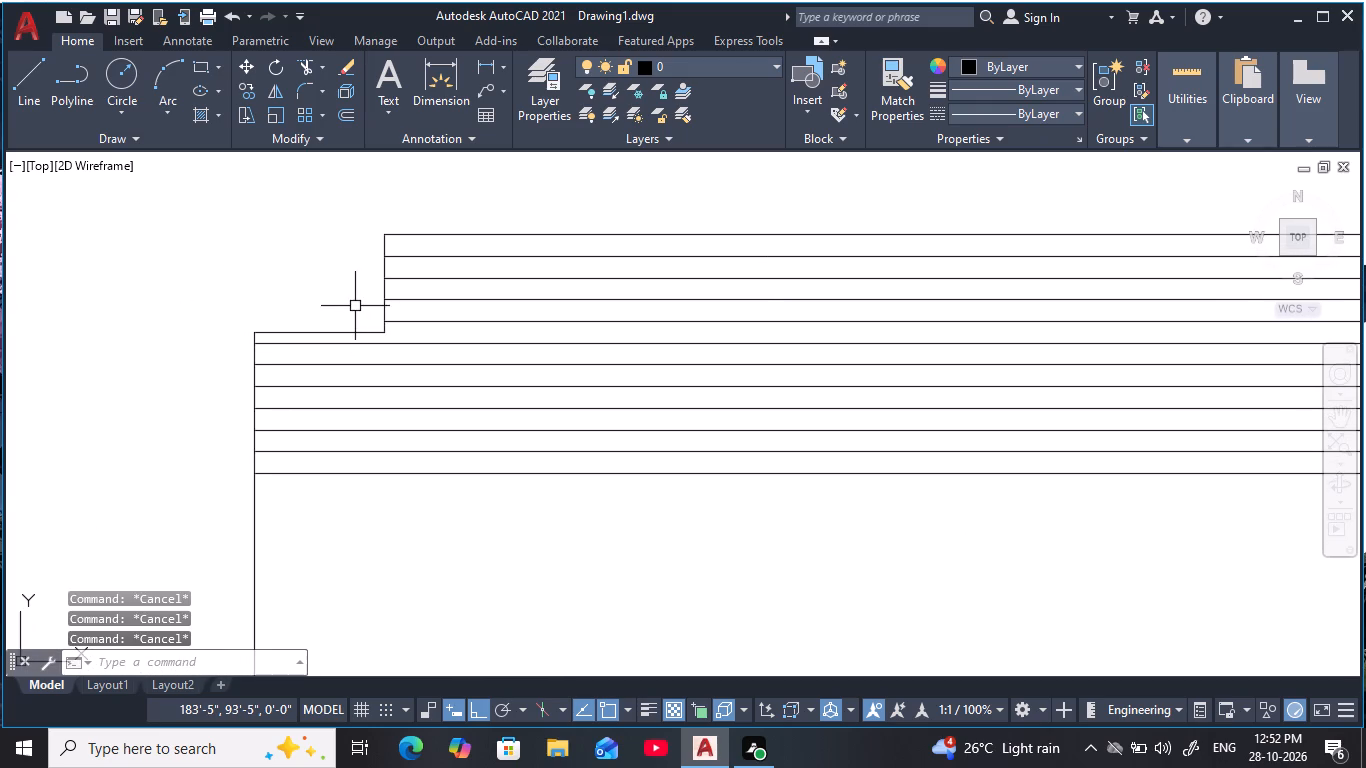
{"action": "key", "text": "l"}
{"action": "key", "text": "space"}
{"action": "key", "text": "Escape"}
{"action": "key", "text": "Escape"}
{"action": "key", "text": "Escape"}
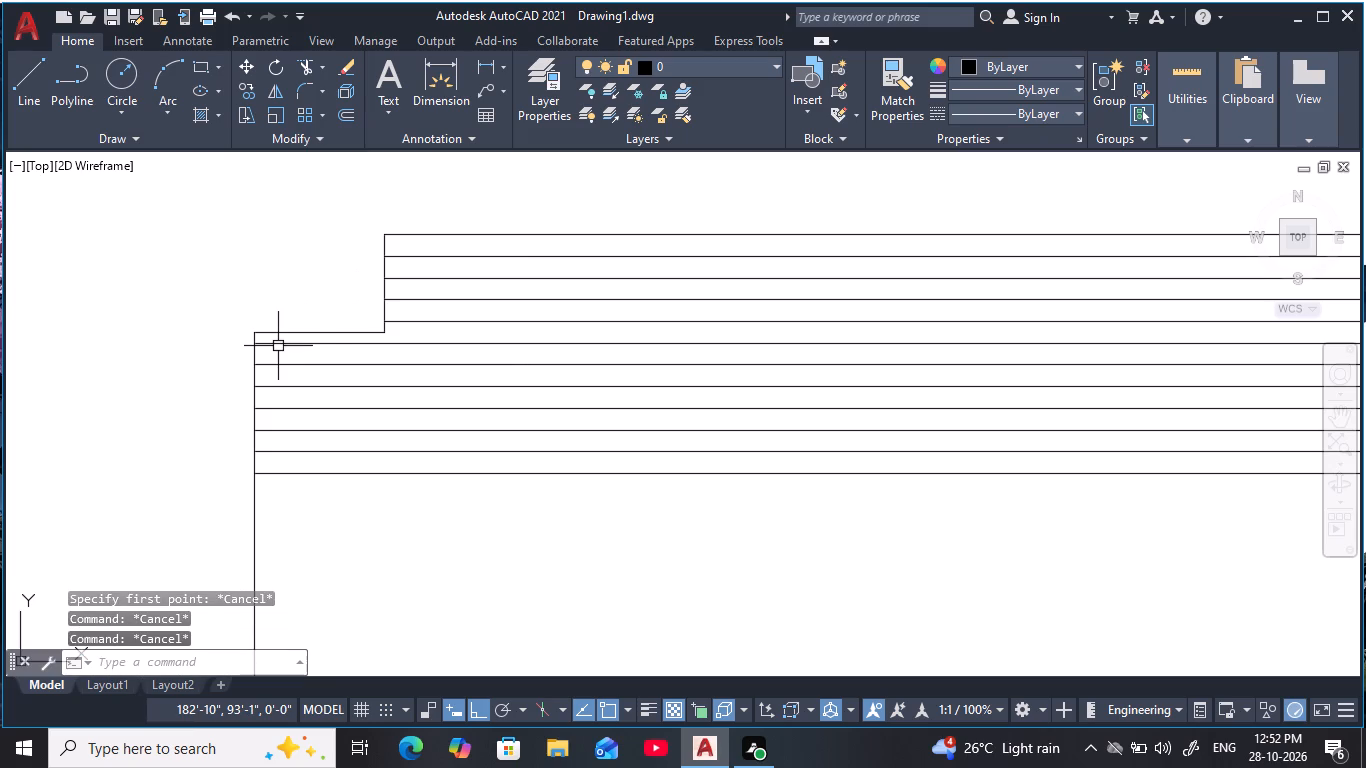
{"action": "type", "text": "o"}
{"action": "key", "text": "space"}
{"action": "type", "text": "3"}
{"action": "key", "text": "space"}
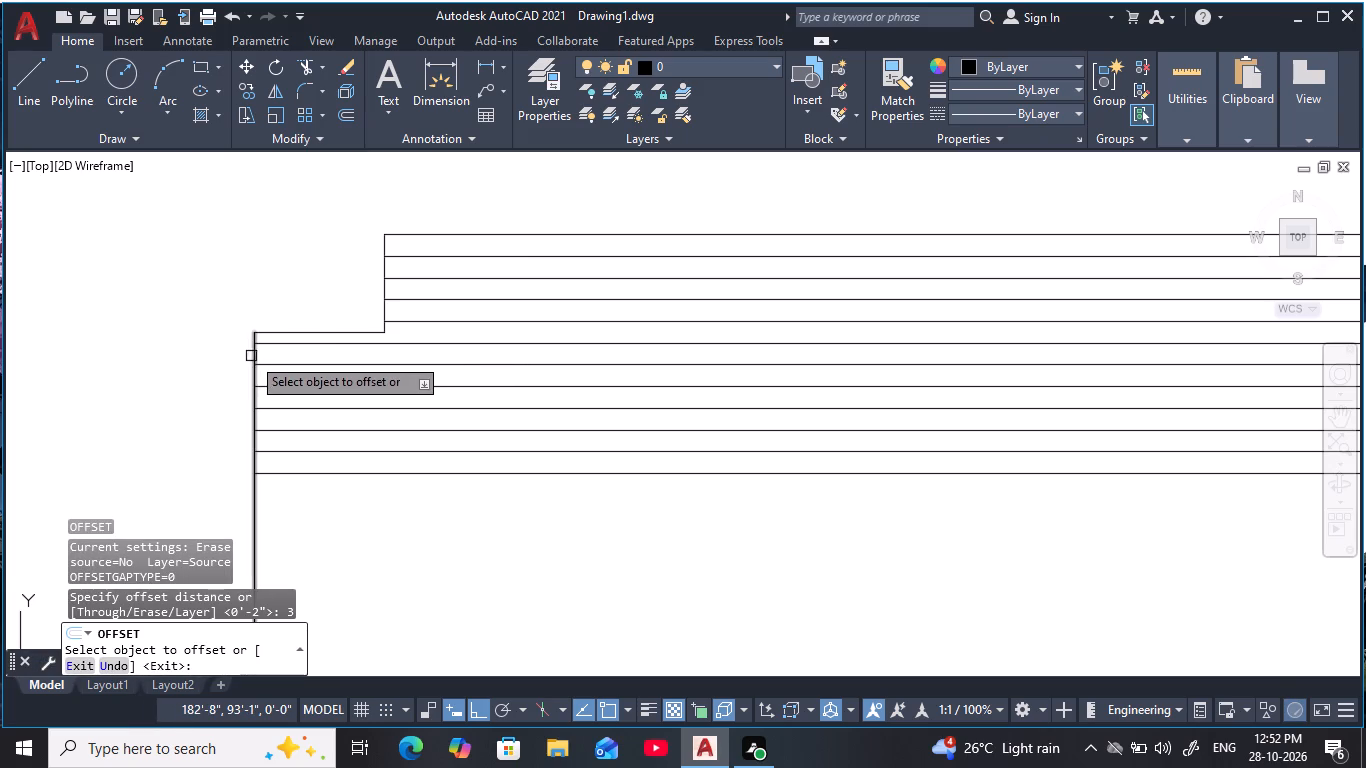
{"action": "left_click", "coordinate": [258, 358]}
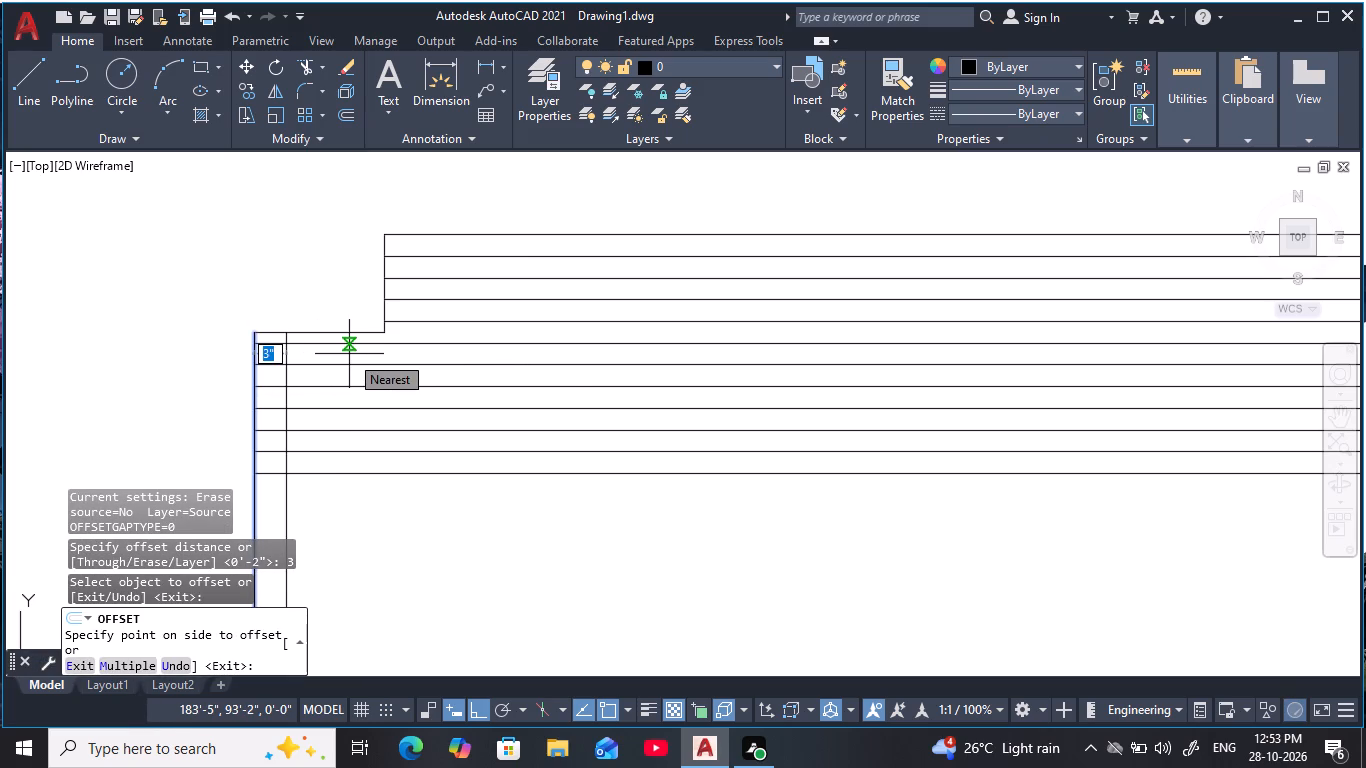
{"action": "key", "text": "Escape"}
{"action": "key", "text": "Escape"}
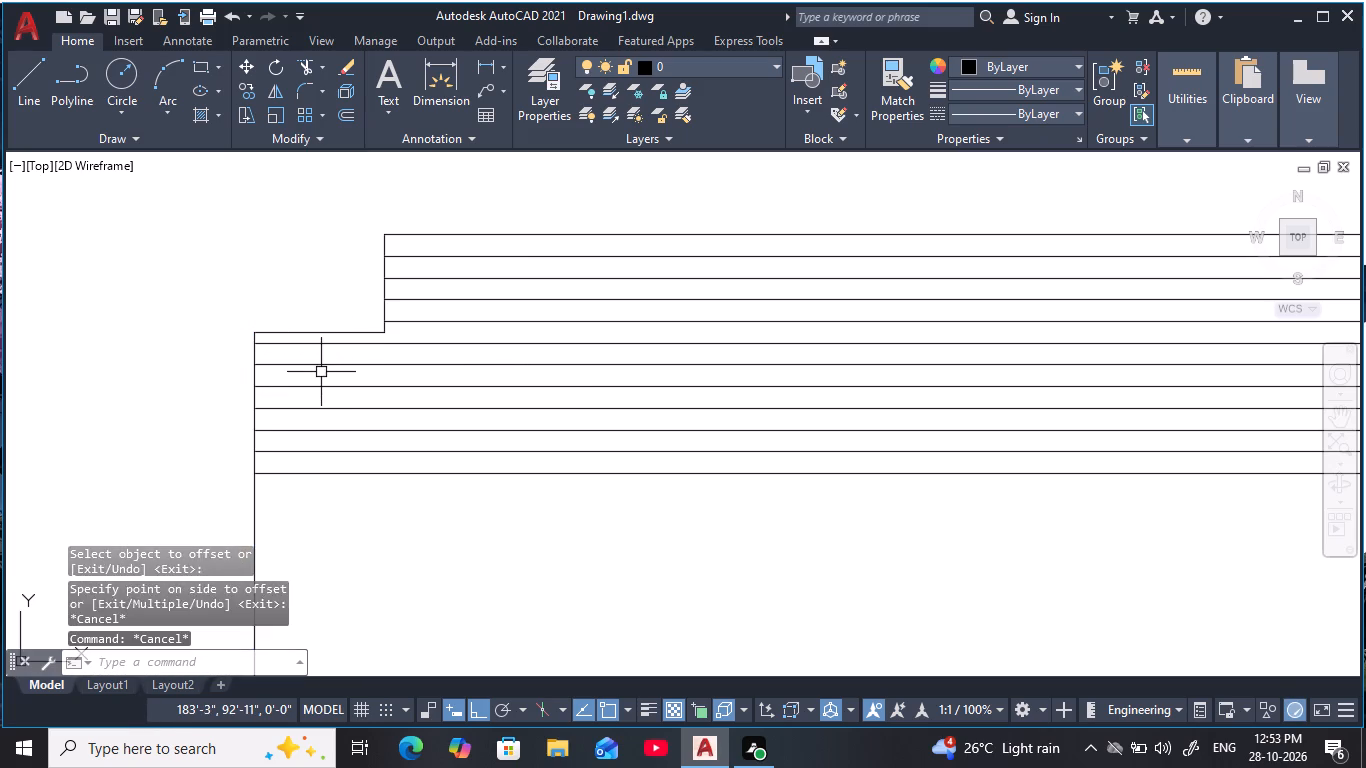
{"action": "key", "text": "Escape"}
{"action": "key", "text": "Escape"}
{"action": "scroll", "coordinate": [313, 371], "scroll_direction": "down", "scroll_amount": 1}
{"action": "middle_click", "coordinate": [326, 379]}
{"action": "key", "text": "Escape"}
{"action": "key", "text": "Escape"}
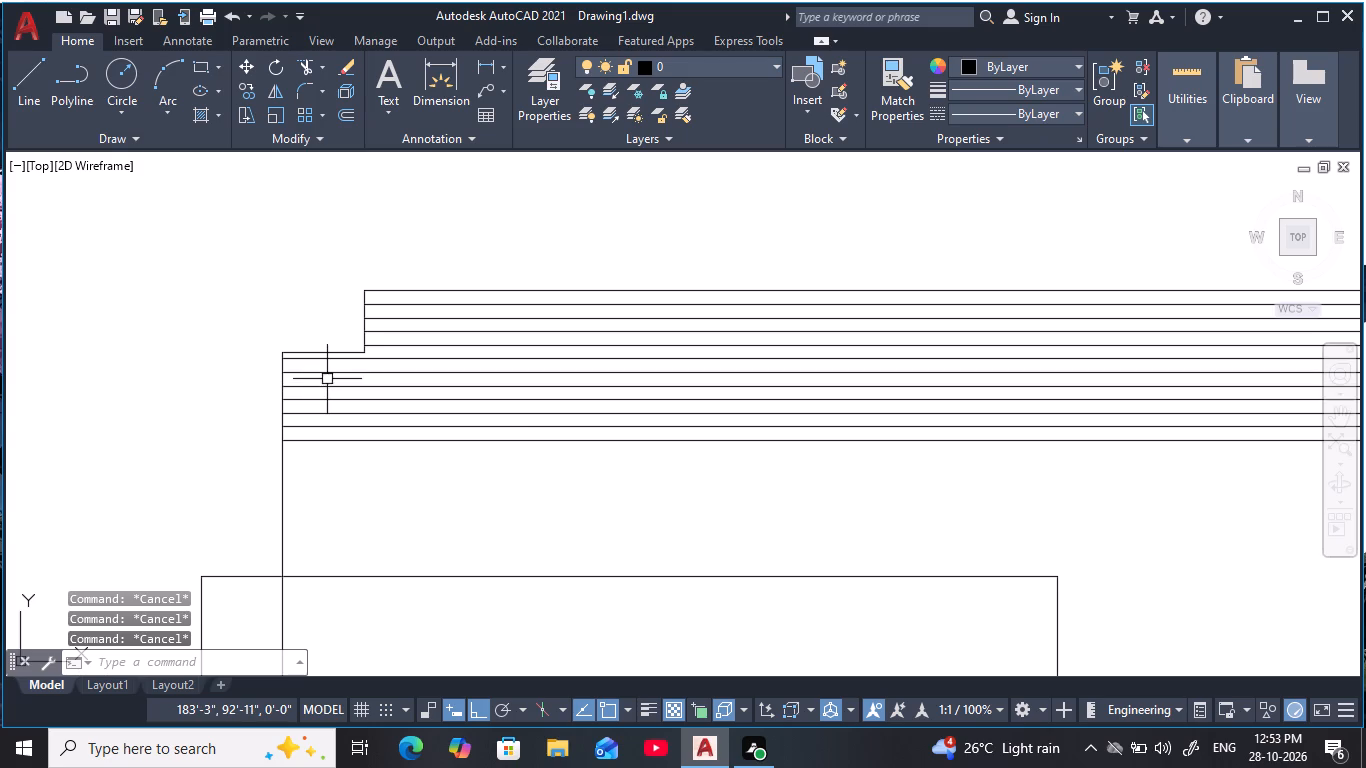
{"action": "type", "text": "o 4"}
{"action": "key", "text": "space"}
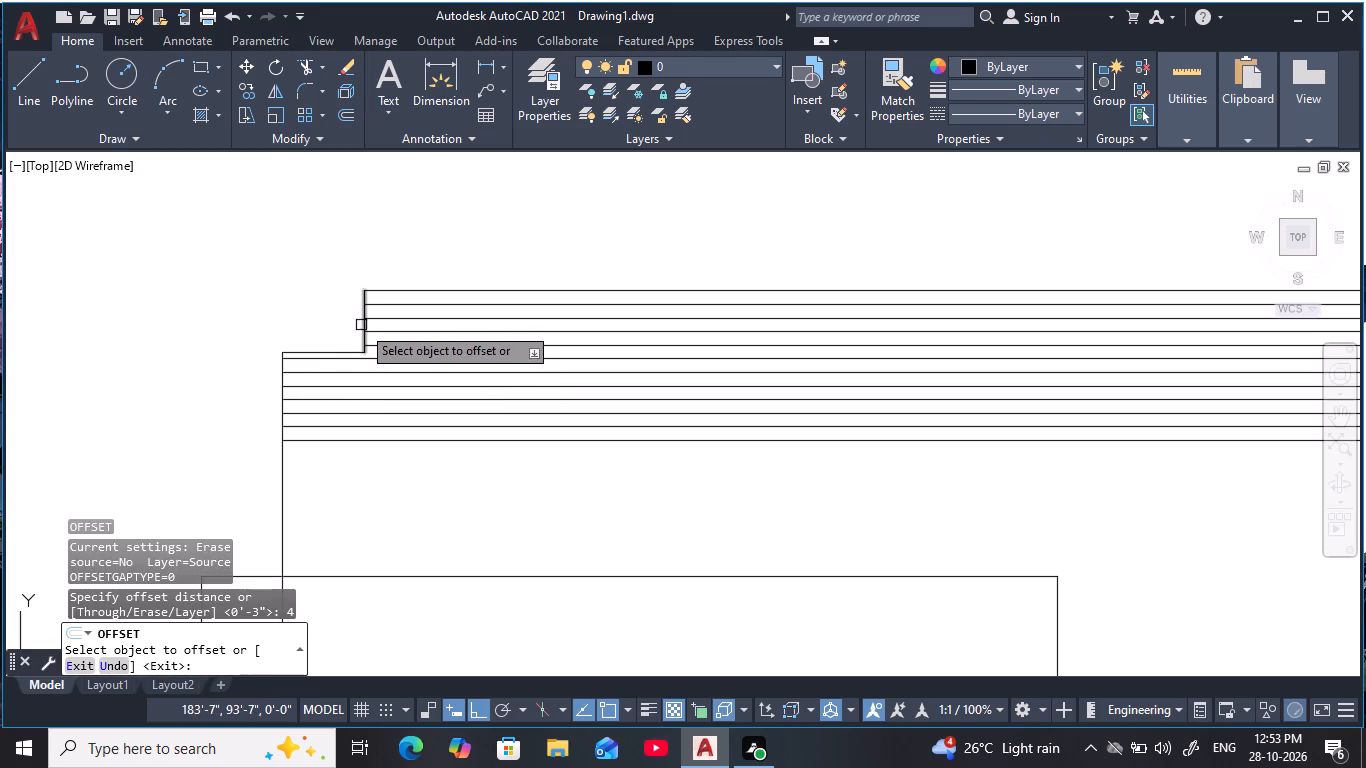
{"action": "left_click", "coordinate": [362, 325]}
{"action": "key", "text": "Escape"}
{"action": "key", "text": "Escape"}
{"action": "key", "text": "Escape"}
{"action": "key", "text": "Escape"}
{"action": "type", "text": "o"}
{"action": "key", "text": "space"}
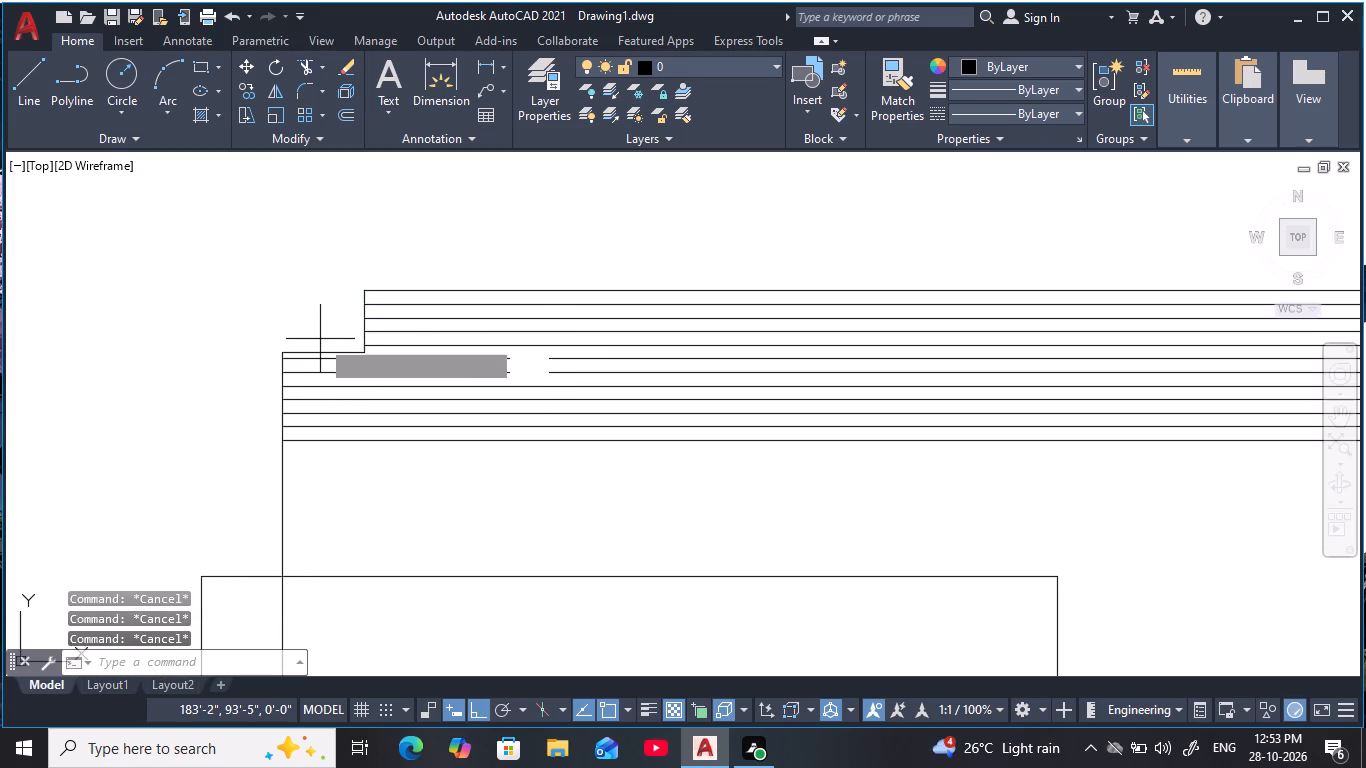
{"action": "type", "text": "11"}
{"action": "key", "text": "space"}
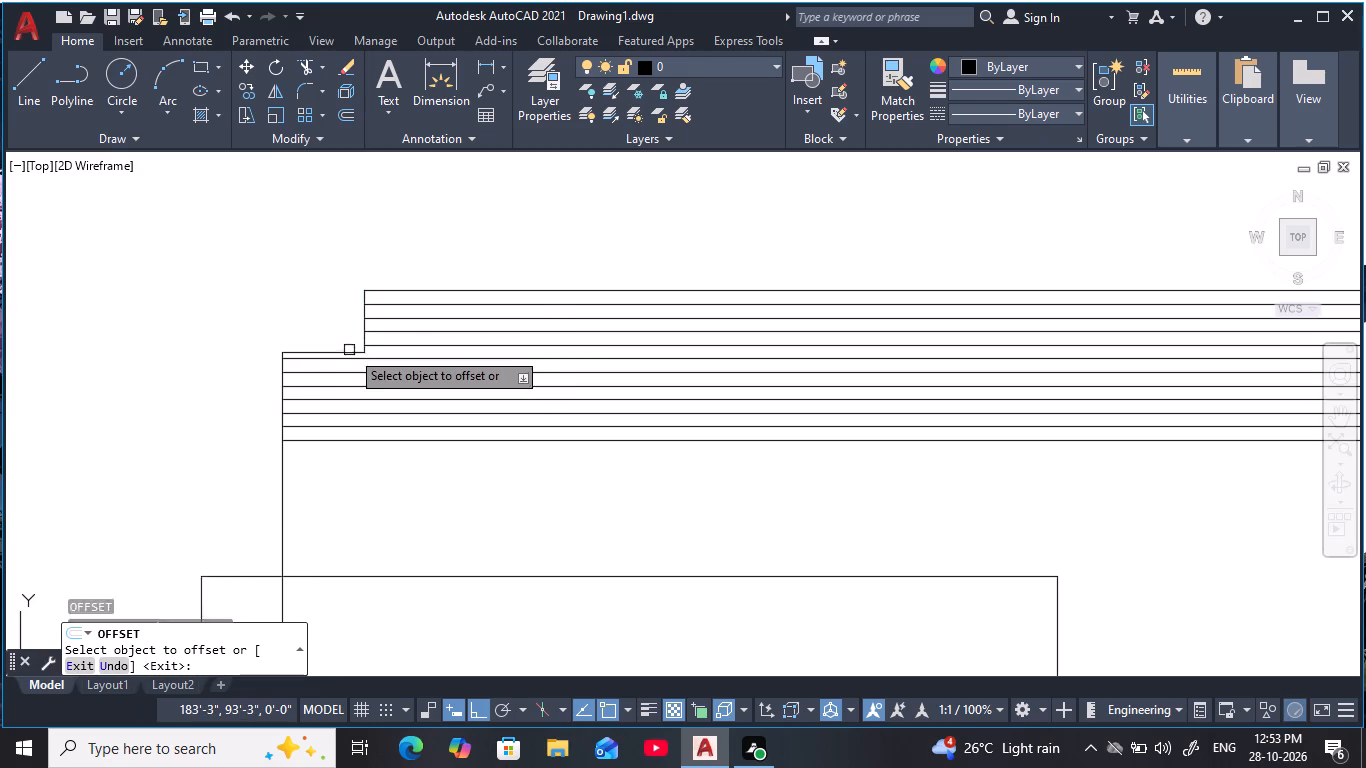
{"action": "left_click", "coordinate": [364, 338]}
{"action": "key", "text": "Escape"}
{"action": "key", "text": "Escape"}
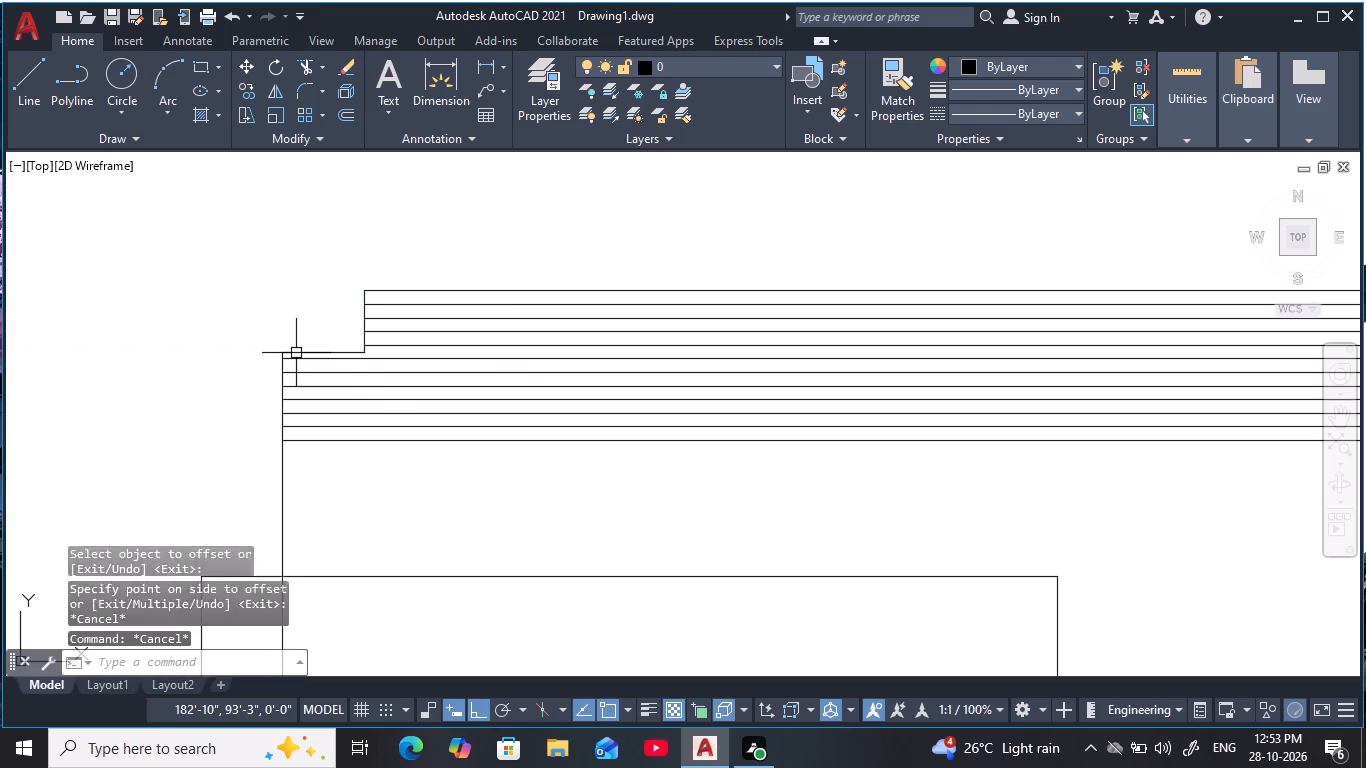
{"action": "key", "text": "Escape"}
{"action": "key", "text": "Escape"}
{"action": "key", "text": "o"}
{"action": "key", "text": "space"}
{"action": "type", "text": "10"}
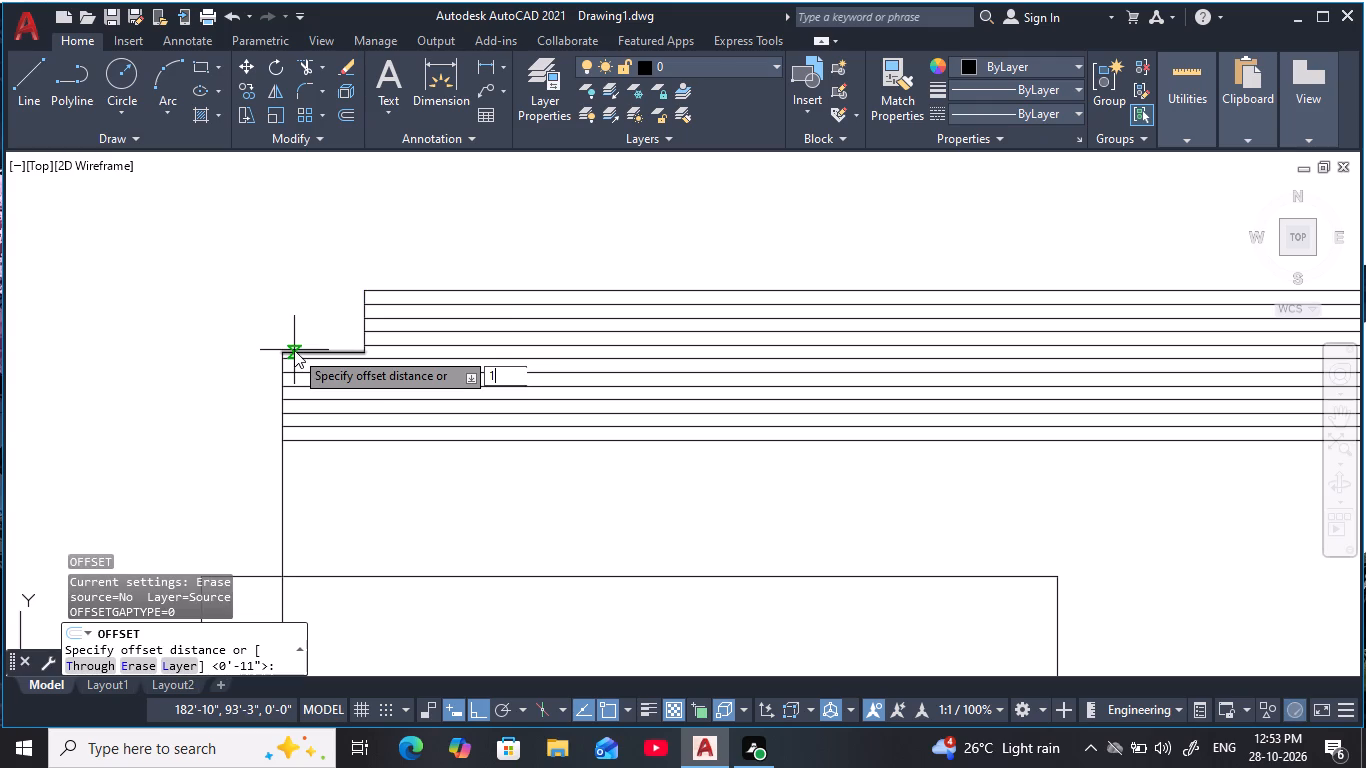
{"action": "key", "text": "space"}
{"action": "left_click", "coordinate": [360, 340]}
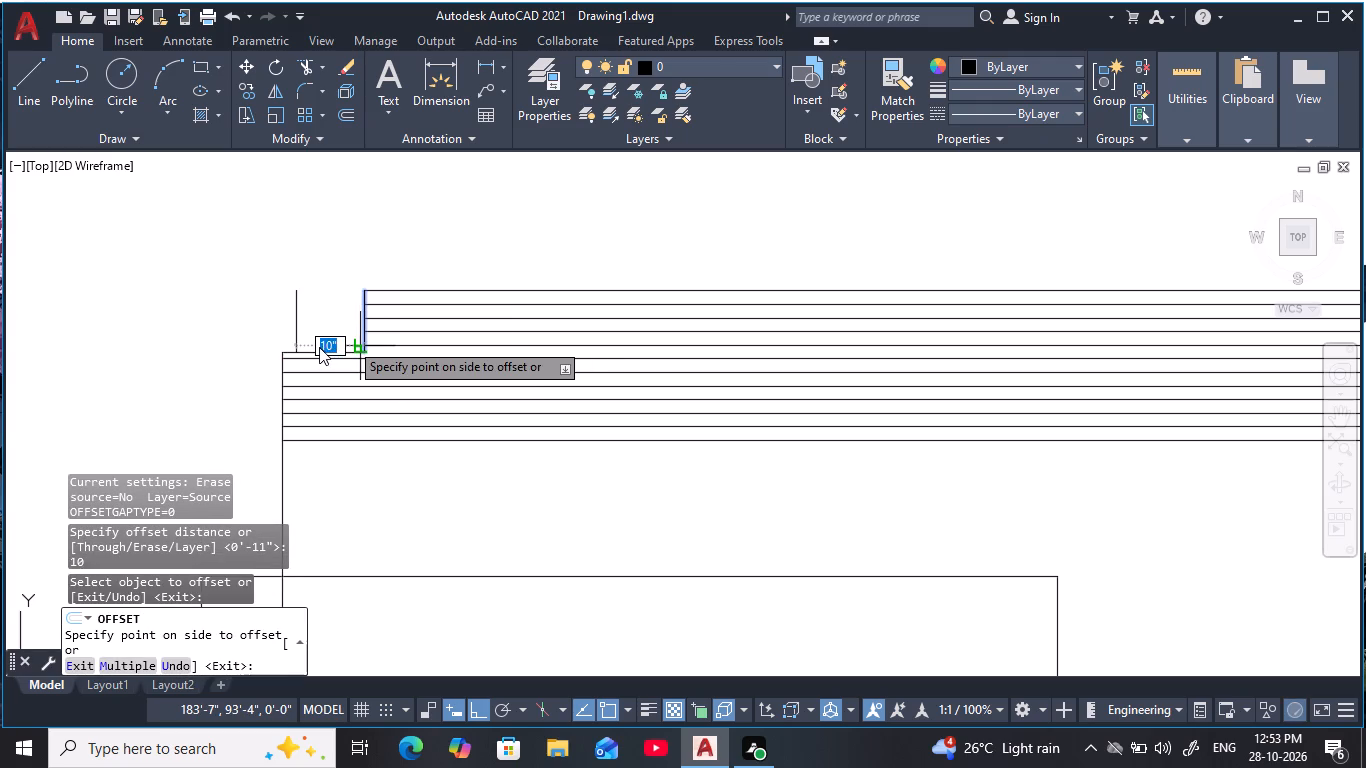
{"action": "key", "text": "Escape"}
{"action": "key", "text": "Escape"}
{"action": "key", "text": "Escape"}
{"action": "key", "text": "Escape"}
Offset the short vertical line at the parapet's stepped left corner 9" outward to the left.
{"action": "type", "text": "o"}
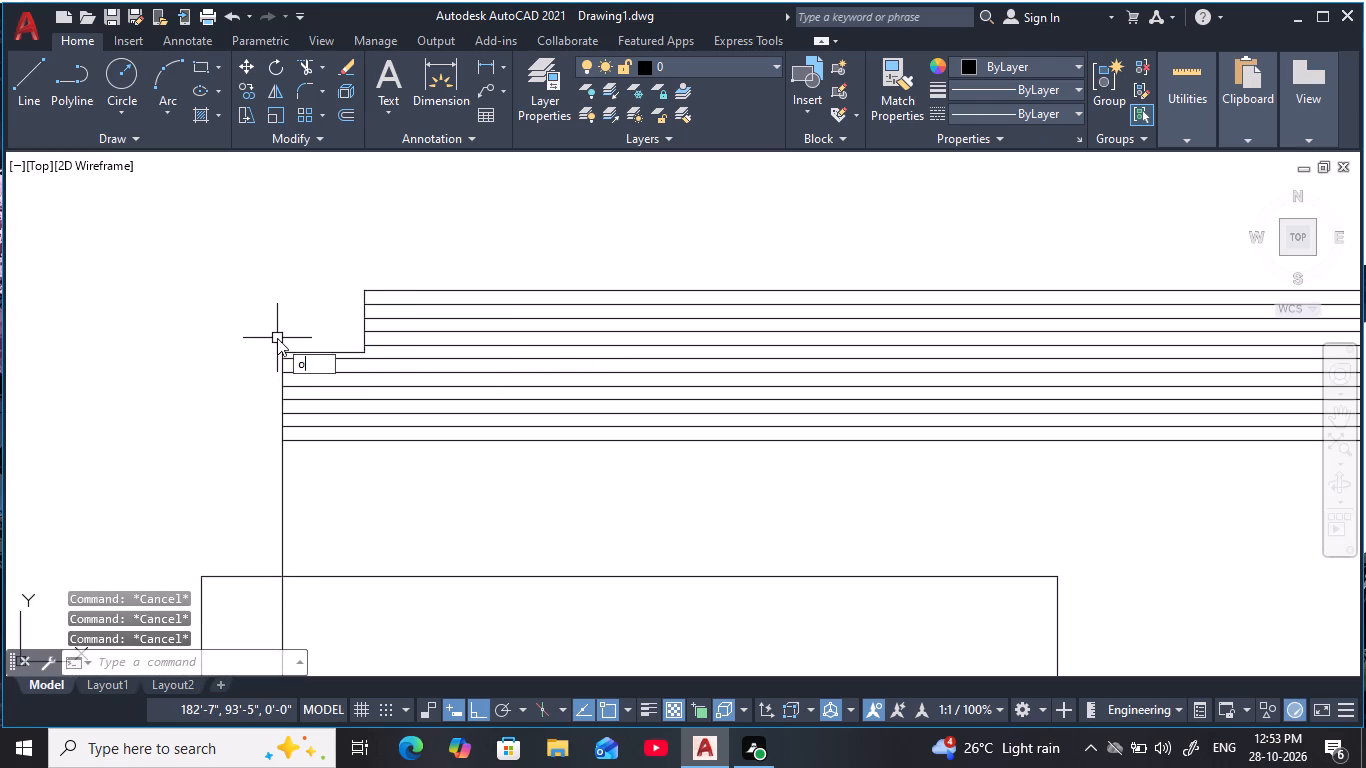
{"action": "key", "text": "space"}
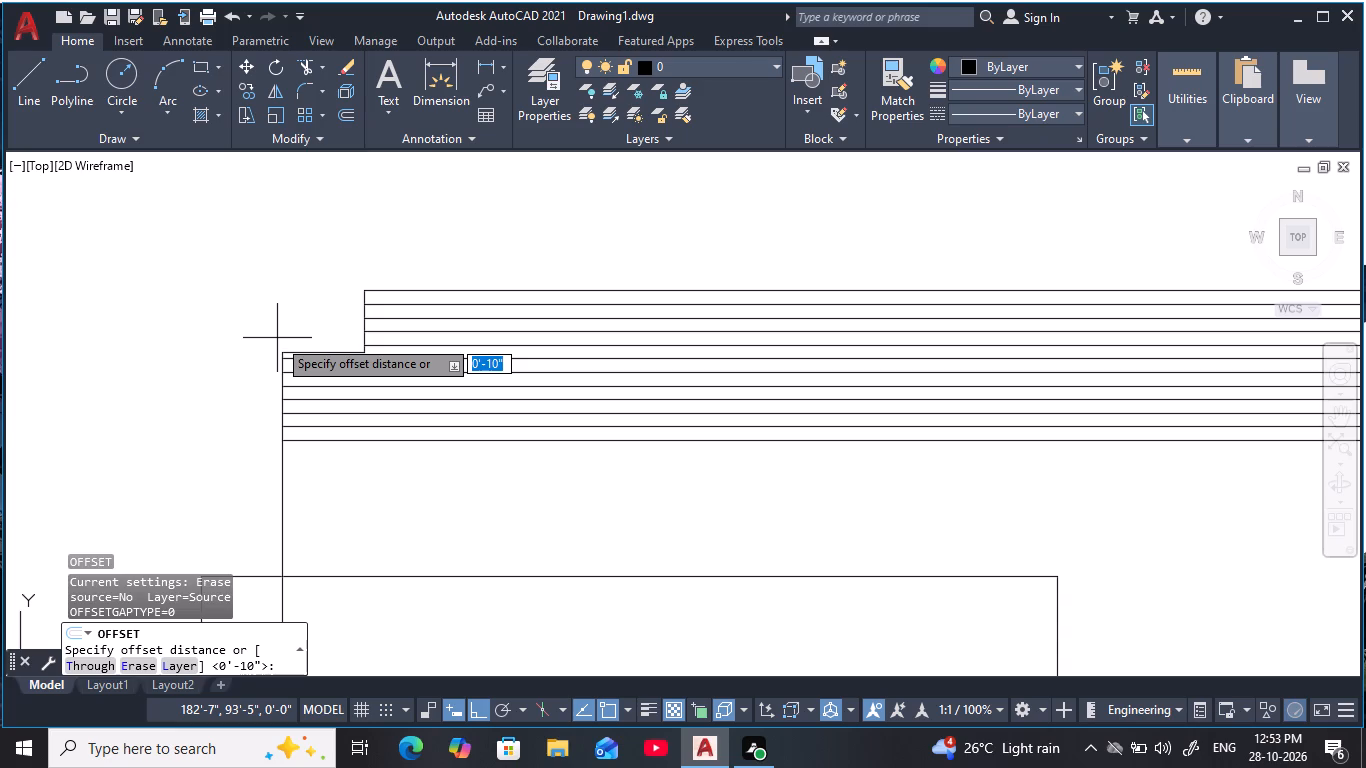
{"action": "key", "text": "9"}
{"action": "key", "text": "space"}
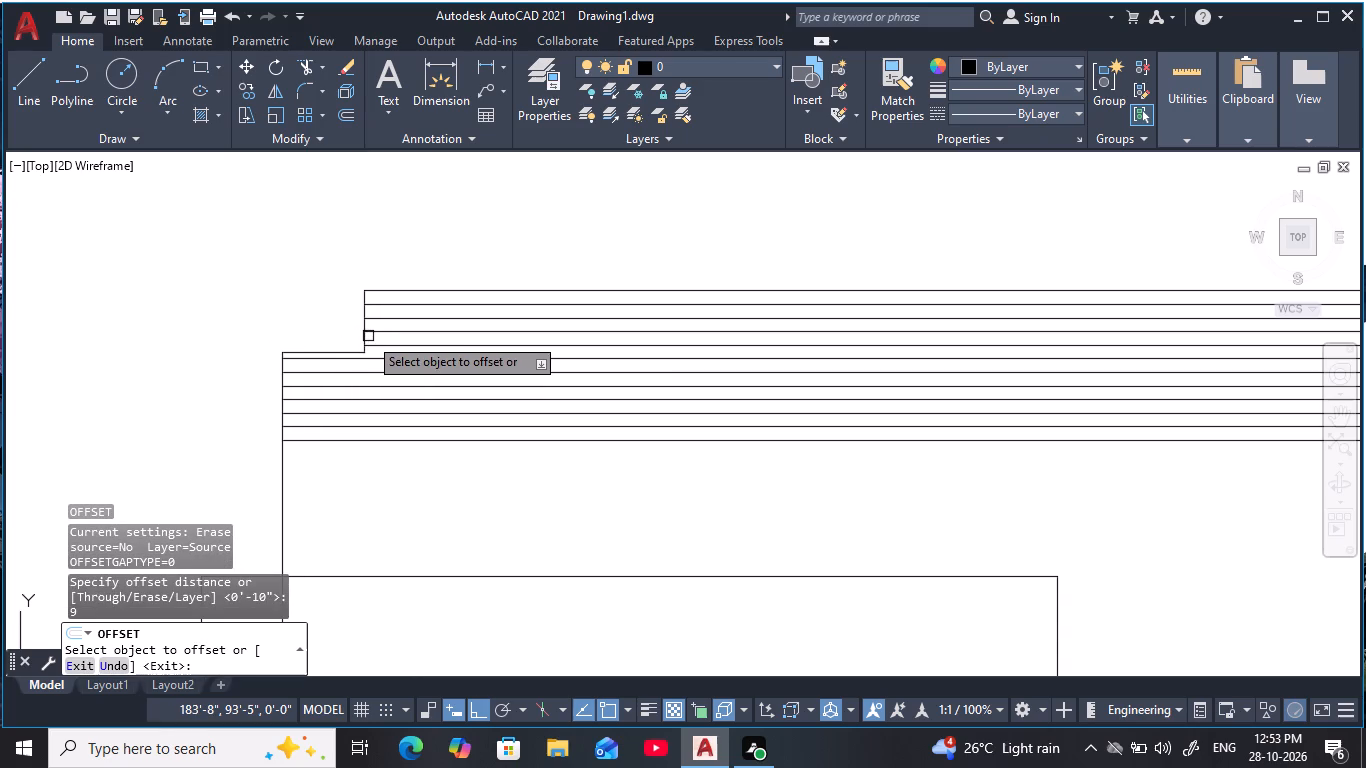
{"action": "left_click", "coordinate": [363, 336]}
{"action": "key", "text": "Escape"}
{"action": "key", "text": "Escape"}
{"action": "key", "text": "Escape"}
{"action": "key", "text": "Escape"}
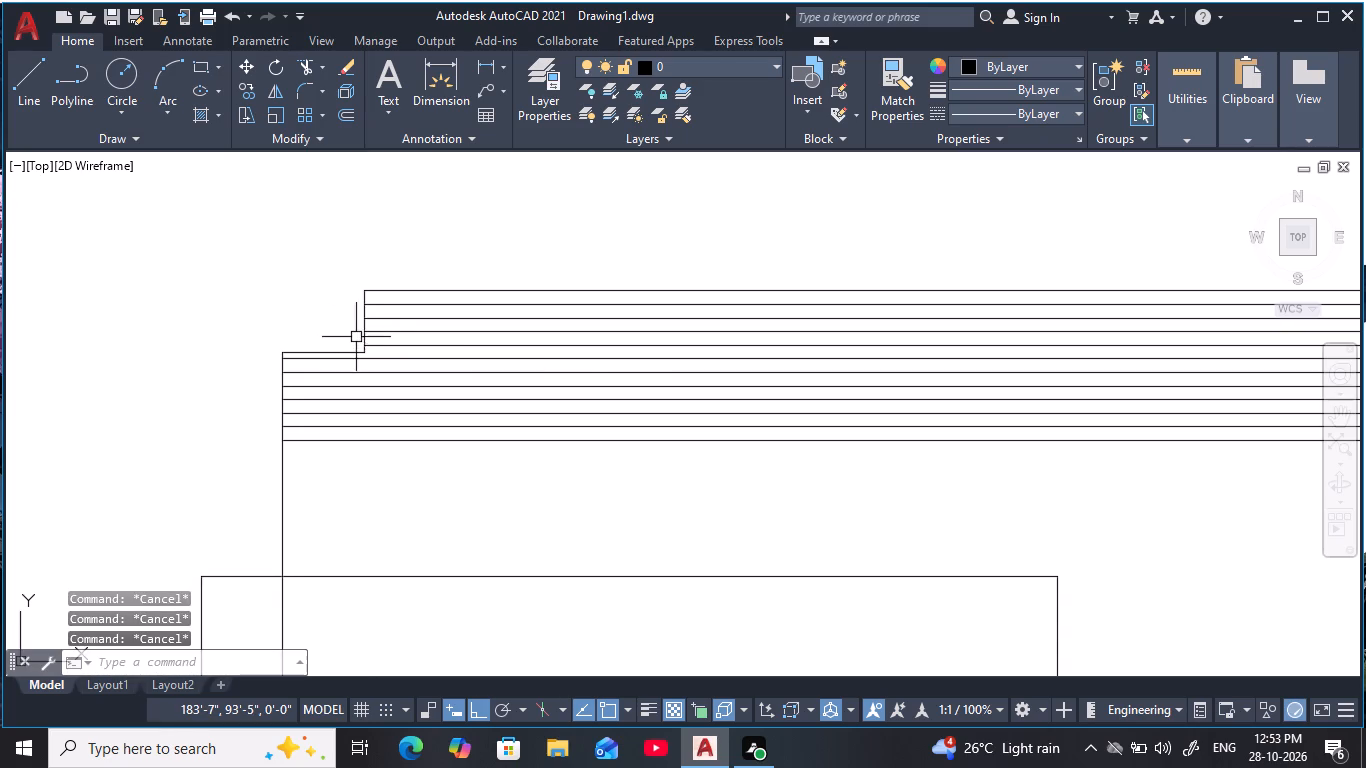
{"action": "key", "text": "space"}
{"action": "key", "text": "space"}
{"action": "scroll", "coordinate": [364, 331], "scroll_direction": "up", "scroll_amount": 2}
{"action": "left_click", "coordinate": [363, 321]}
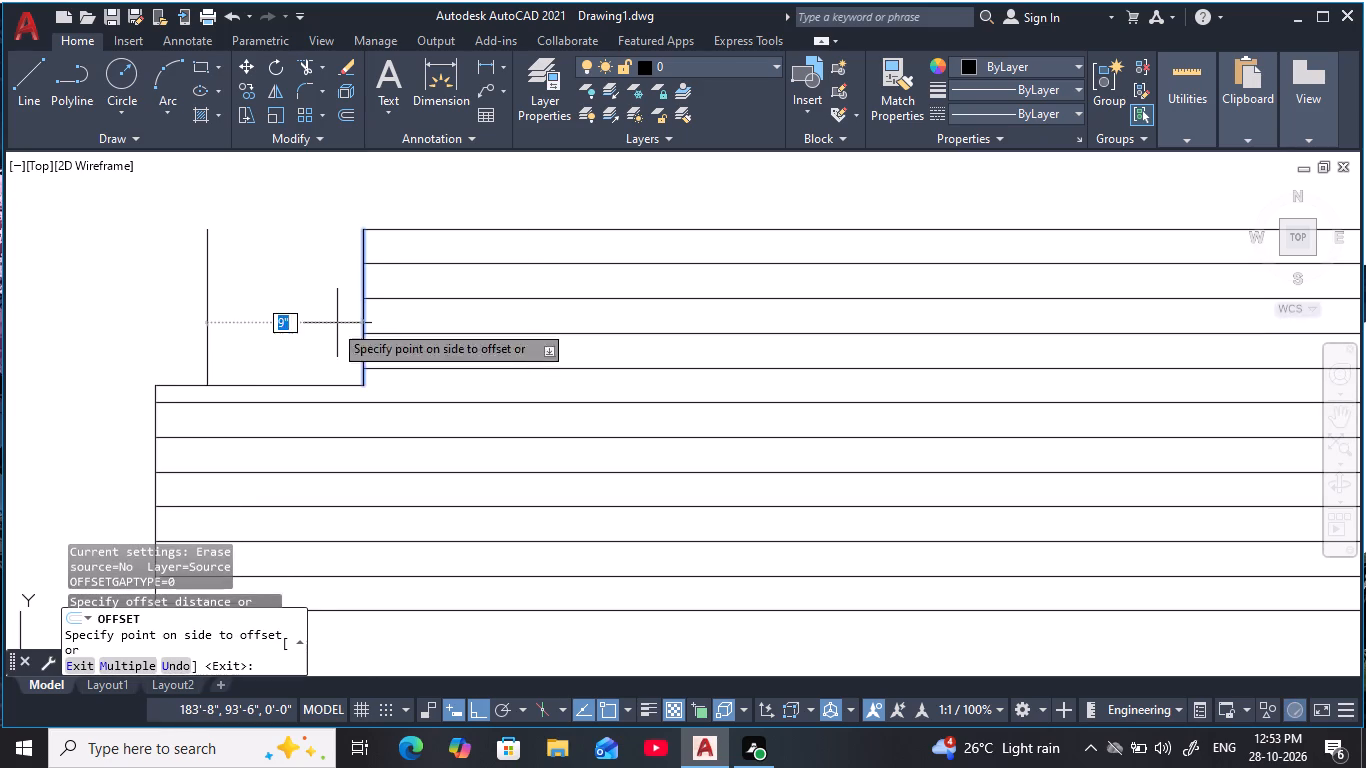
{"action": "left_click", "coordinate": [174, 350]}
{"action": "key", "text": "Escape"}
{"action": "key", "text": "Escape"}
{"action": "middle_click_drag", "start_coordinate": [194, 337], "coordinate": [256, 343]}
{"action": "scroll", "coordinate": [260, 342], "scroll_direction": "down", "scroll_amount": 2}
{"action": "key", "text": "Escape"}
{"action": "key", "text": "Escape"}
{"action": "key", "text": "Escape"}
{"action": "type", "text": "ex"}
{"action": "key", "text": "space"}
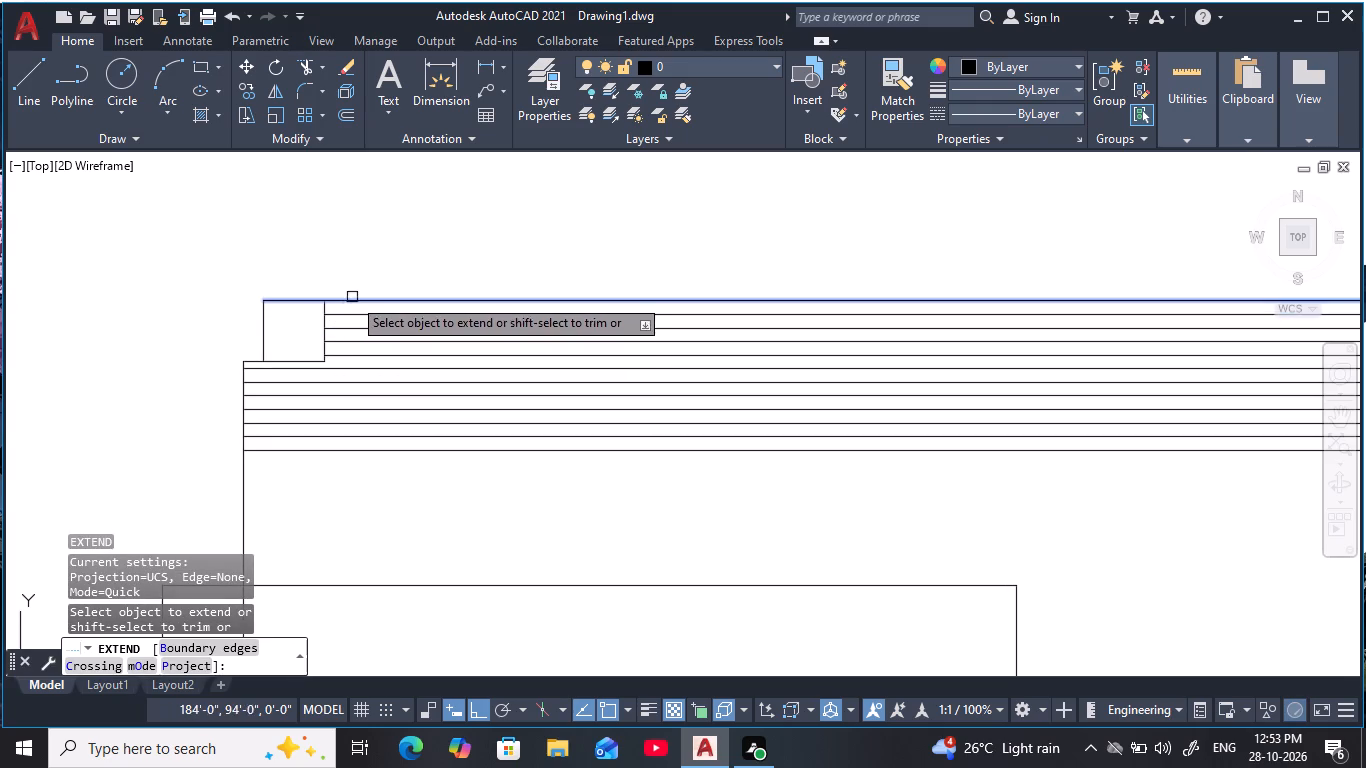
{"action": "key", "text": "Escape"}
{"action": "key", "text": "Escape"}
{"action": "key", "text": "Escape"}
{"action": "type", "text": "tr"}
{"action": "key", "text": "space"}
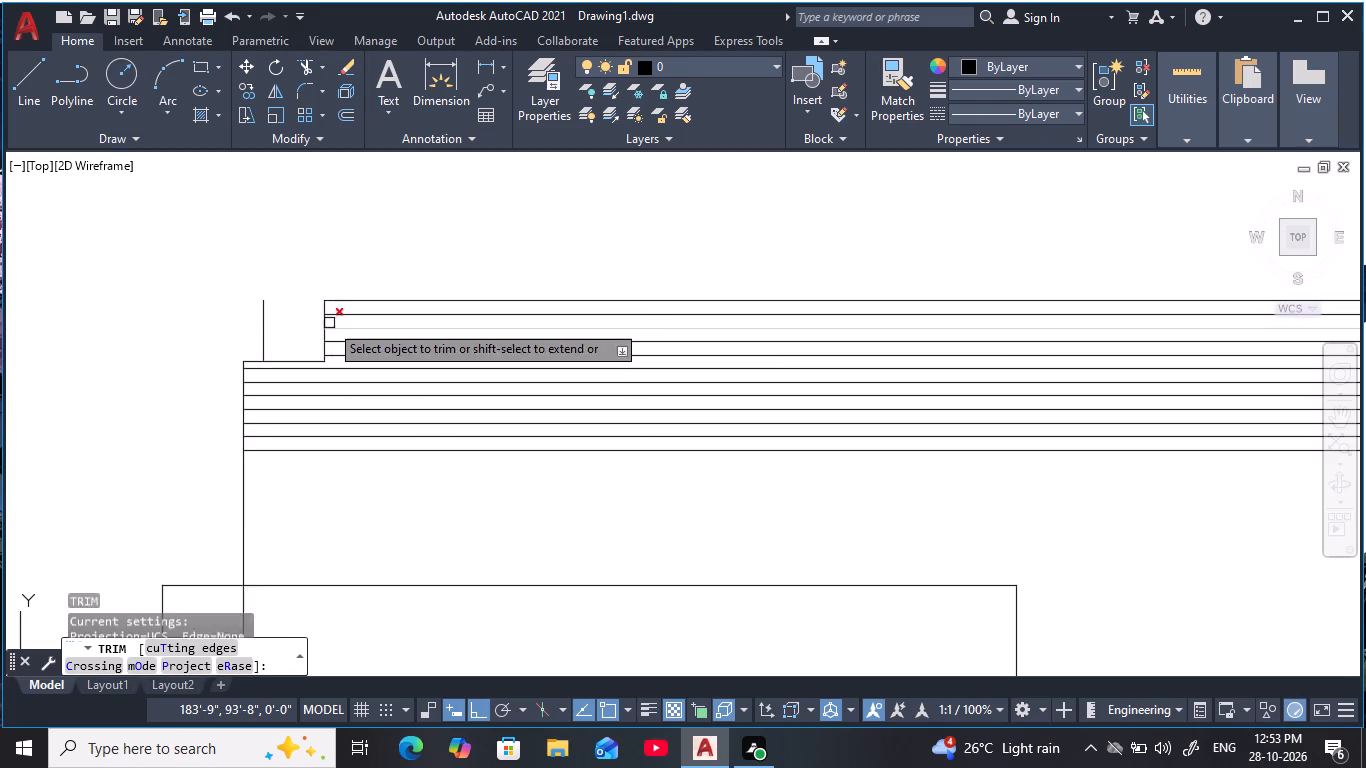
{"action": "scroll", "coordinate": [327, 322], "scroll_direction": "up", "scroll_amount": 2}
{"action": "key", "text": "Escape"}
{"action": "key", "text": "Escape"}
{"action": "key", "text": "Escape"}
Erase the original inner vertical line at the parapet's stepped left corner.
{"action": "left_click", "coordinate": [319, 292]}
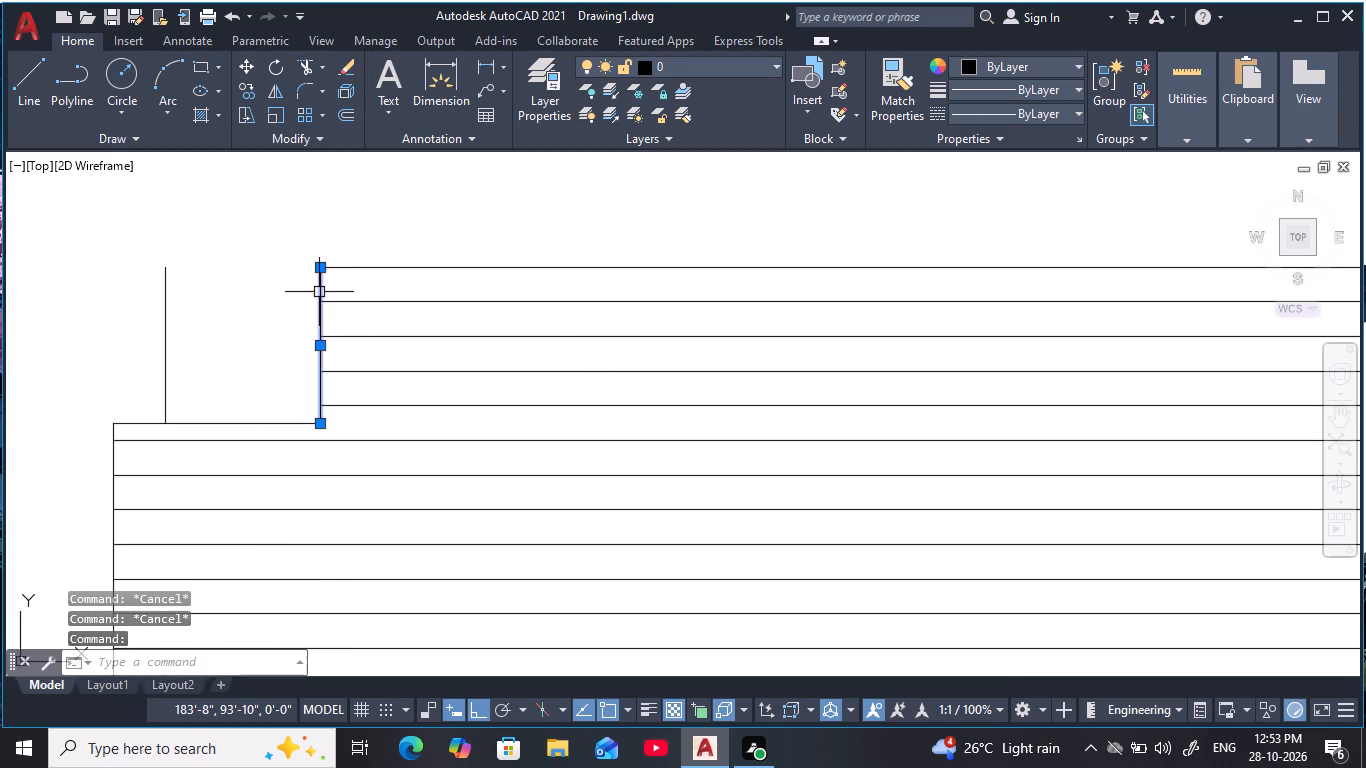
{"action": "type", "text": "e"}
{"action": "key", "text": "space"}
{"action": "key", "text": "Escape"}
{"action": "key", "text": "Escape"}
{"action": "key", "text": "Escape"}
Extend the five upper parapet lines of the left bay outward to the new vertical line at the step.
{"action": "key", "text": "e"}
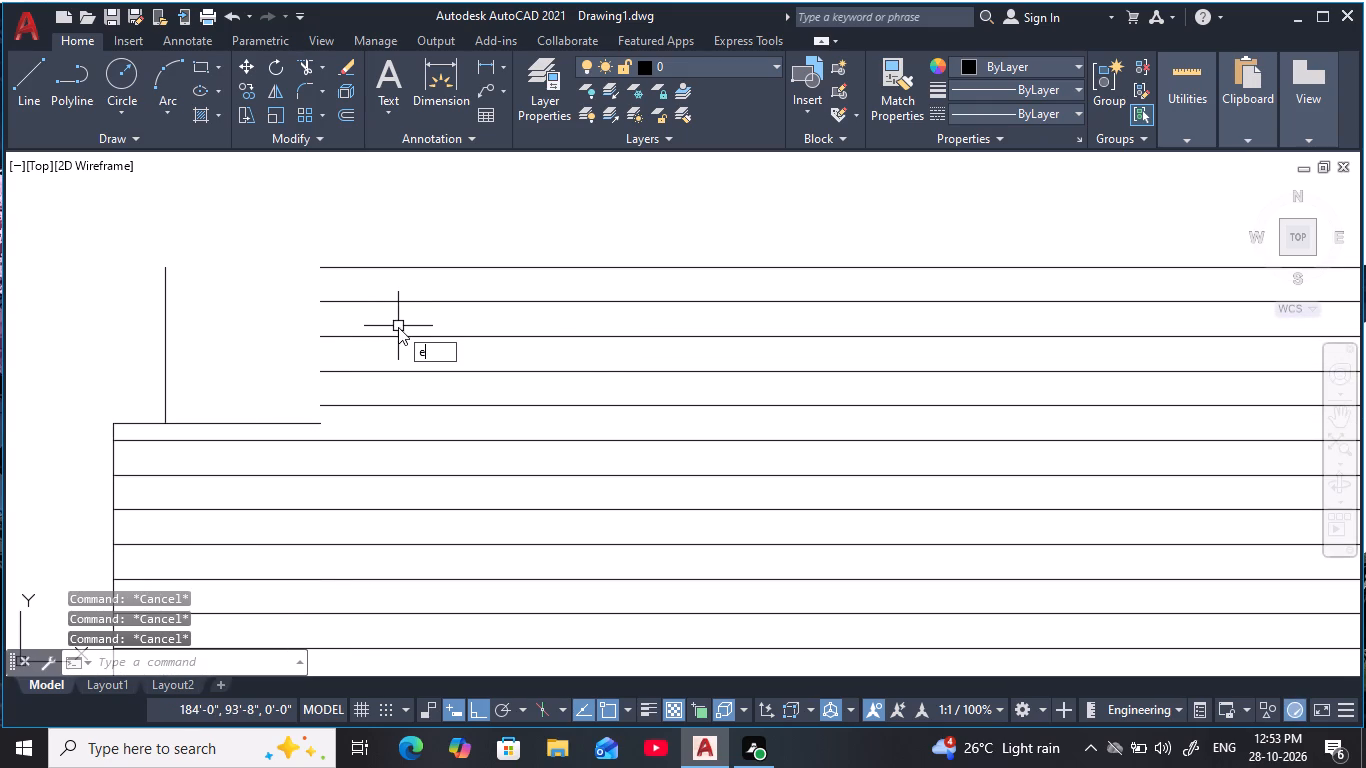
{"action": "type", "text": "x"}
{"action": "key", "text": "space"}
{"action": "left_click_drag", "start_coordinate": [380, 247], "coordinate": [384, 357]}
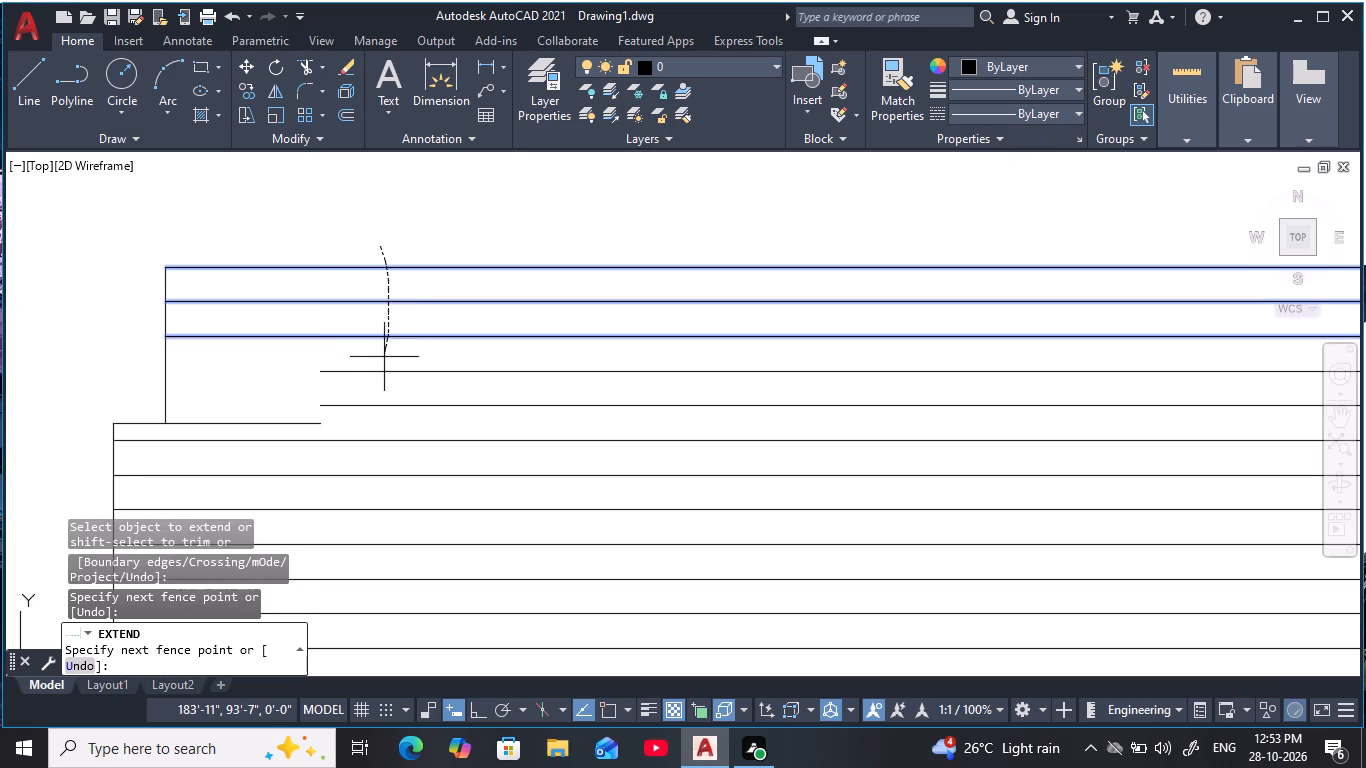
{"action": "left_click_drag", "start_coordinate": [384, 357], "coordinate": [344, 448]}
{"action": "key", "text": "Escape"}
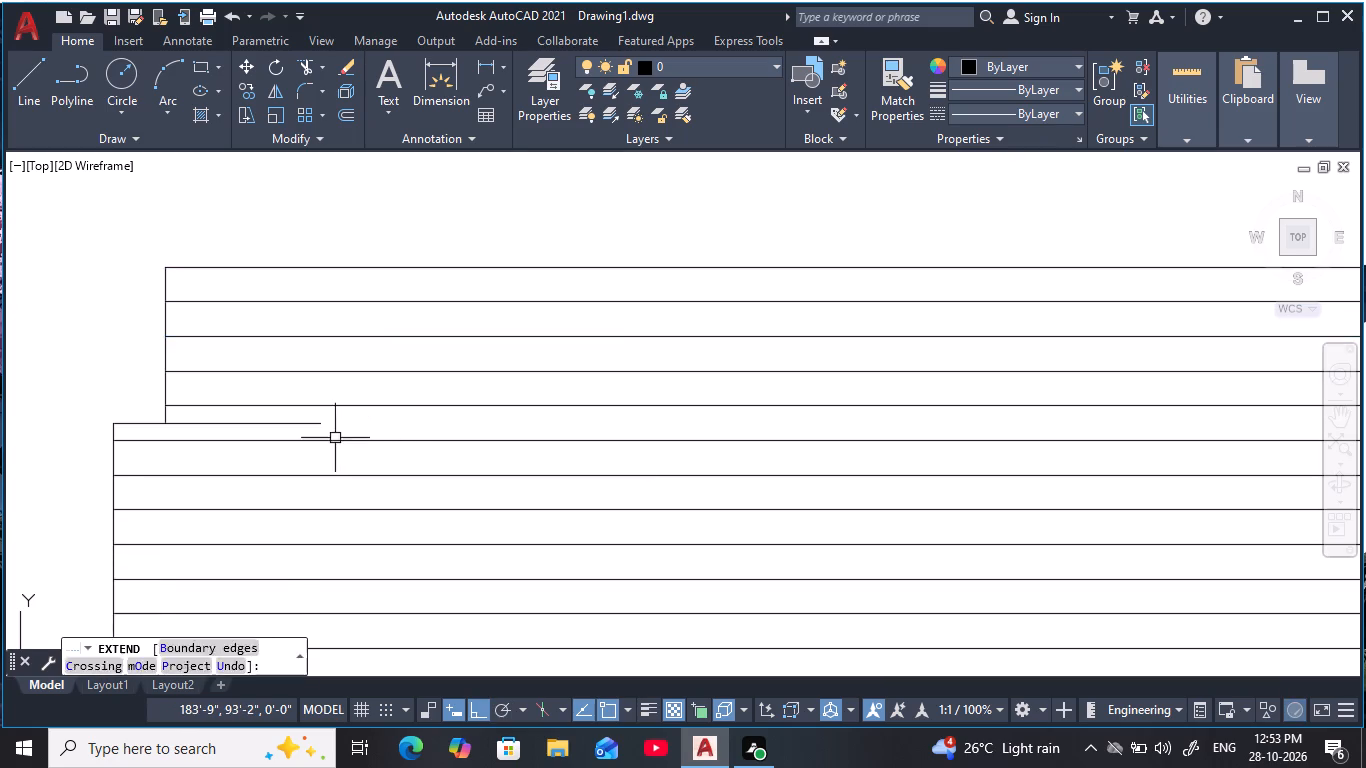
{"action": "key", "text": "Escape"}
{"action": "key", "text": "Escape"}
{"action": "key", "text": "Escape"}
{"action": "key", "text": "Escape"}
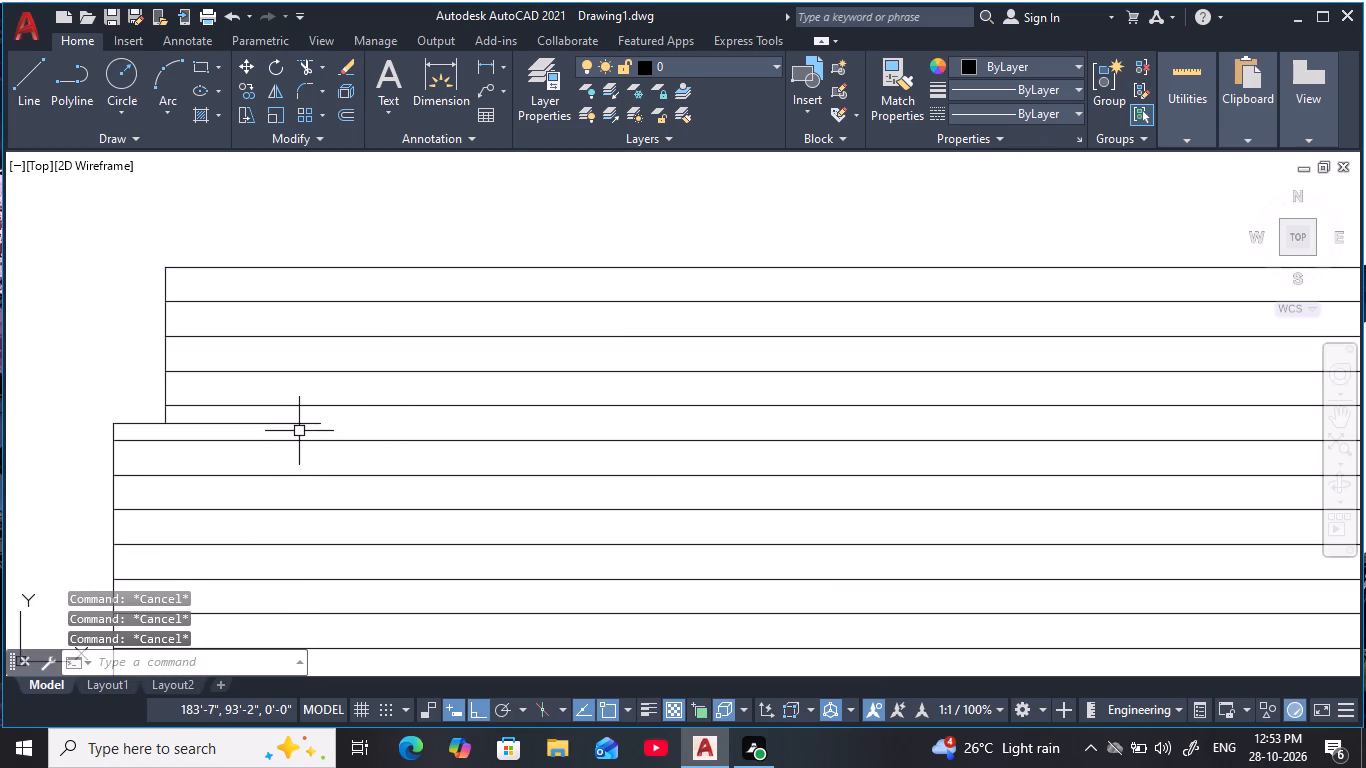
Trim the part of the short ledge line that runs inside the new vertical line at the stepped corner.
{"action": "type", "text": "tr"}
{"action": "key", "text": "space"}
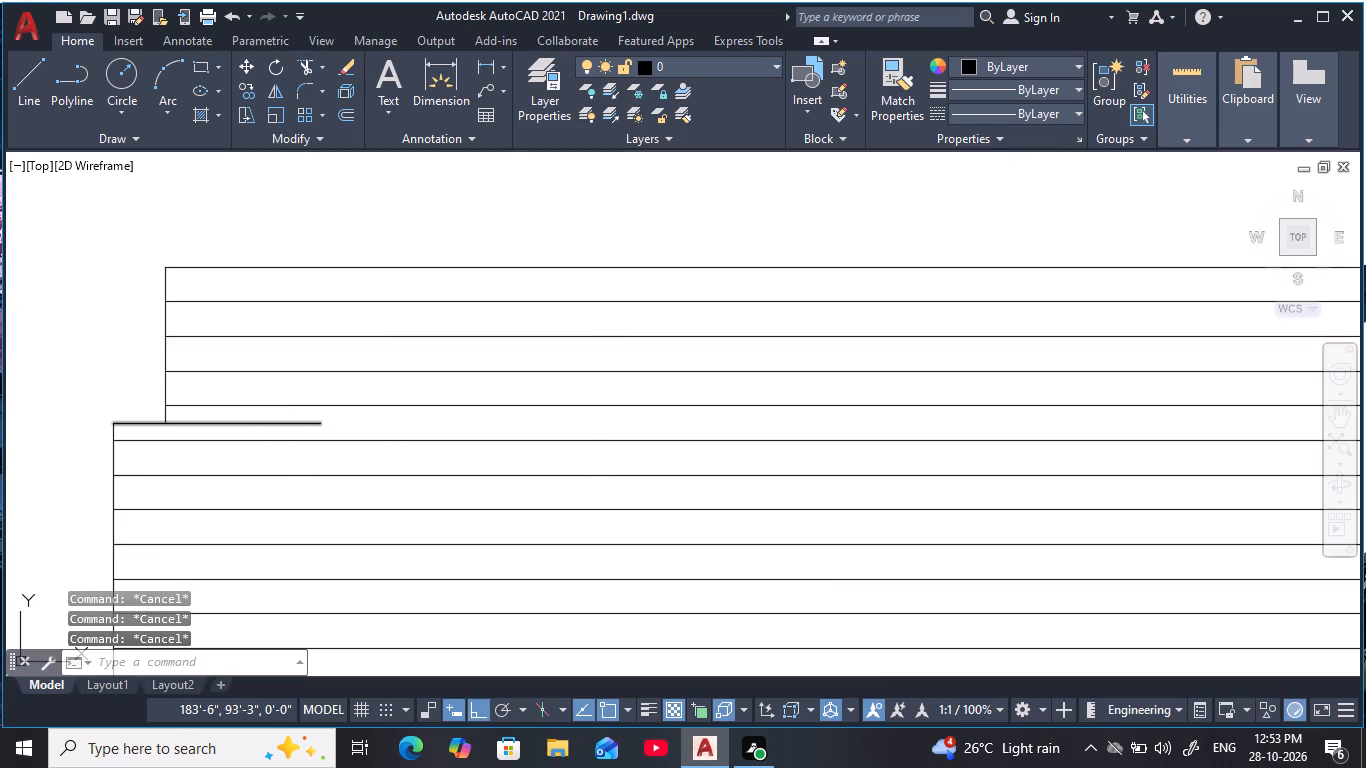
{"action": "left_click", "coordinate": [291, 426]}
{"action": "scroll", "coordinate": [333, 417], "scroll_direction": "down", "scroll_amount": 1}
{"action": "middle_click_drag", "start_coordinate": [342, 418], "coordinate": [114, 324]}
{"action": "scroll", "coordinate": [126, 329], "scroll_direction": "down", "scroll_amount": 2}
{"action": "scroll", "coordinate": [419, 401], "scroll_direction": "down", "scroll_amount": 1}
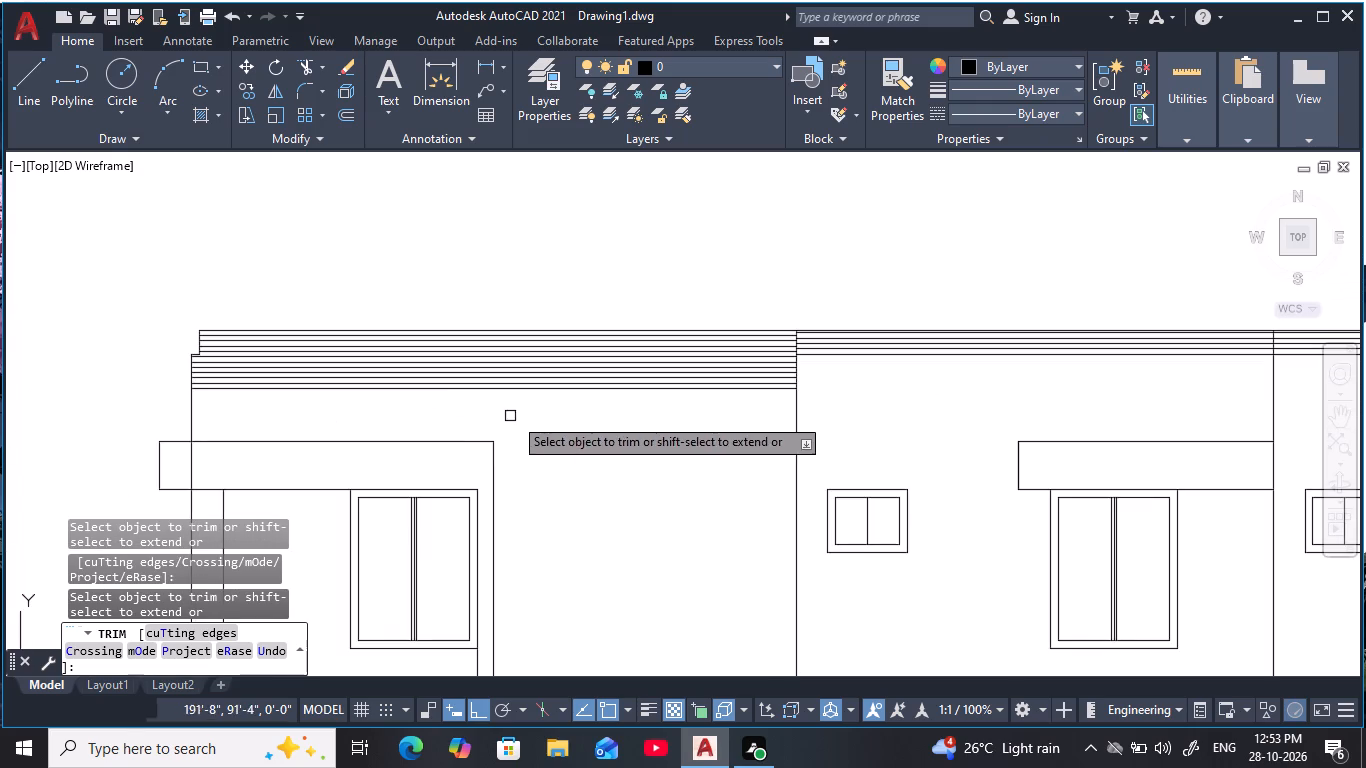
{"action": "middle_click_drag", "start_coordinate": [620, 426], "coordinate": [559, 389]}
{"action": "key", "text": "Escape"}
Examine the whole elevation from the finished parapet down to the ground storey and plinth.
{"action": "scroll", "coordinate": [605, 405], "scroll_direction": "down", "scroll_amount": 1}
{"action": "middle_click_drag", "start_coordinate": [606, 406], "coordinate": [530, 374]}
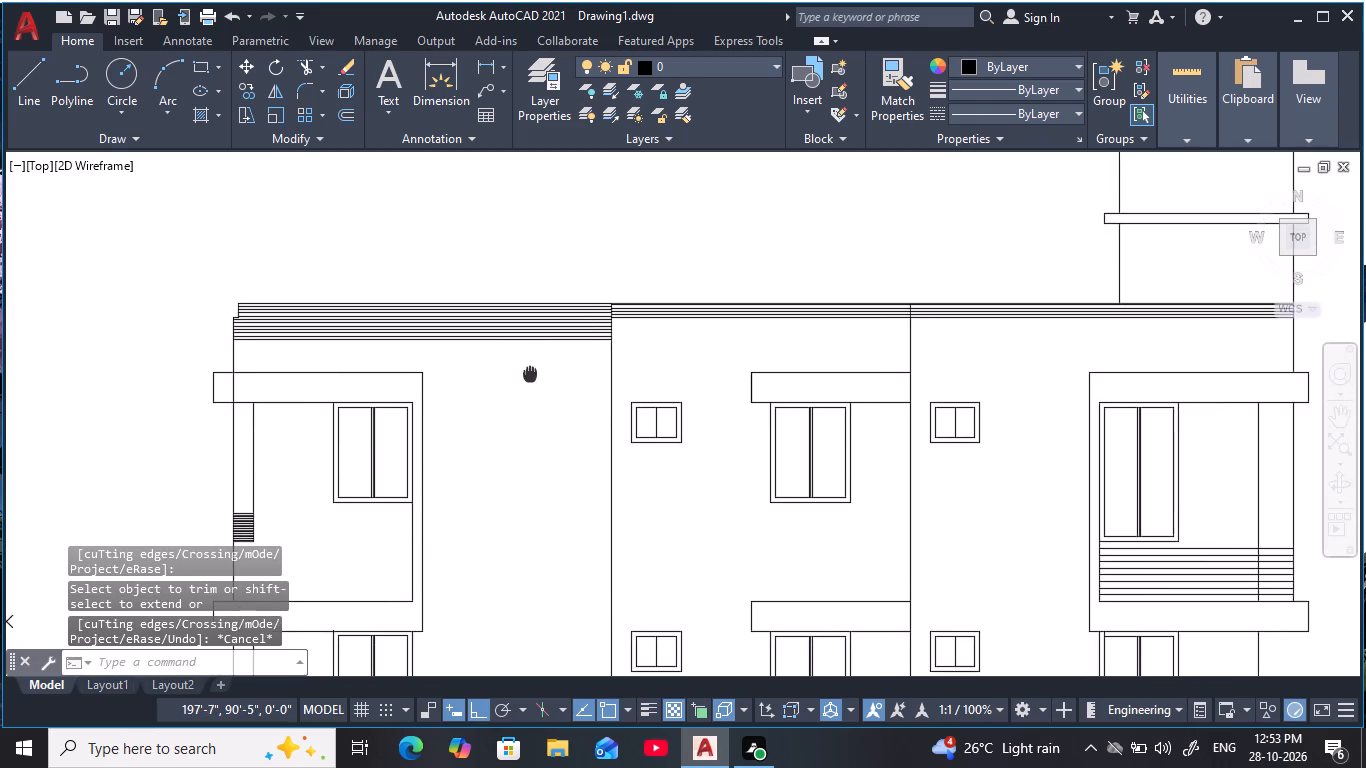
{"action": "middle_click_drag", "start_coordinate": [530, 374], "coordinate": [529, 374]}
{"action": "scroll", "coordinate": [536, 378], "scroll_direction": "down", "scroll_amount": 1}
{"action": "scroll", "coordinate": [536, 381], "scroll_direction": "up", "scroll_amount": 1}
{"action": "key", "text": "Escape"}
{"action": "key", "text": "Escape"}
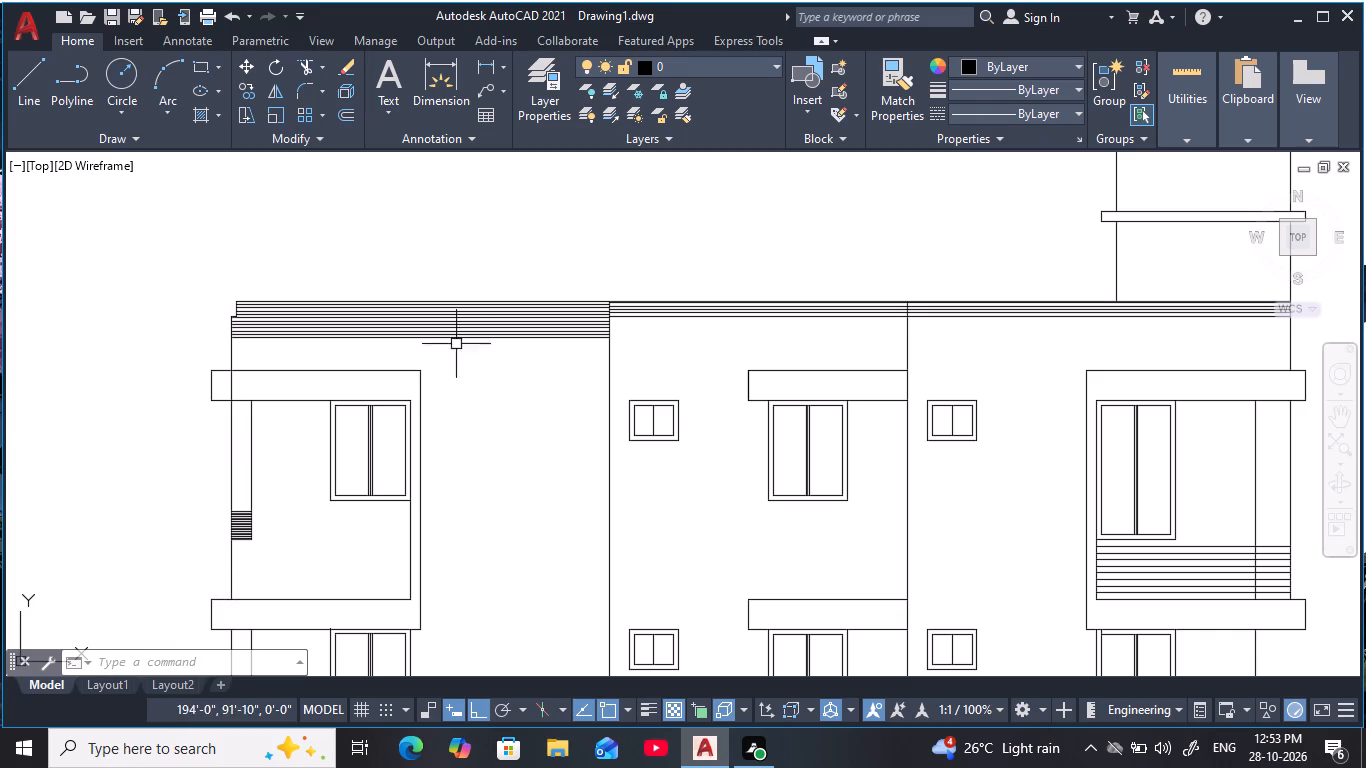
{"action": "scroll", "coordinate": [615, 453], "scroll_direction": "down", "scroll_amount": 2}
{"action": "middle_click_drag", "start_coordinate": [668, 434], "coordinate": [576, 345]}
{"action": "middle_click_drag", "start_coordinate": [652, 454], "coordinate": [659, 441]}
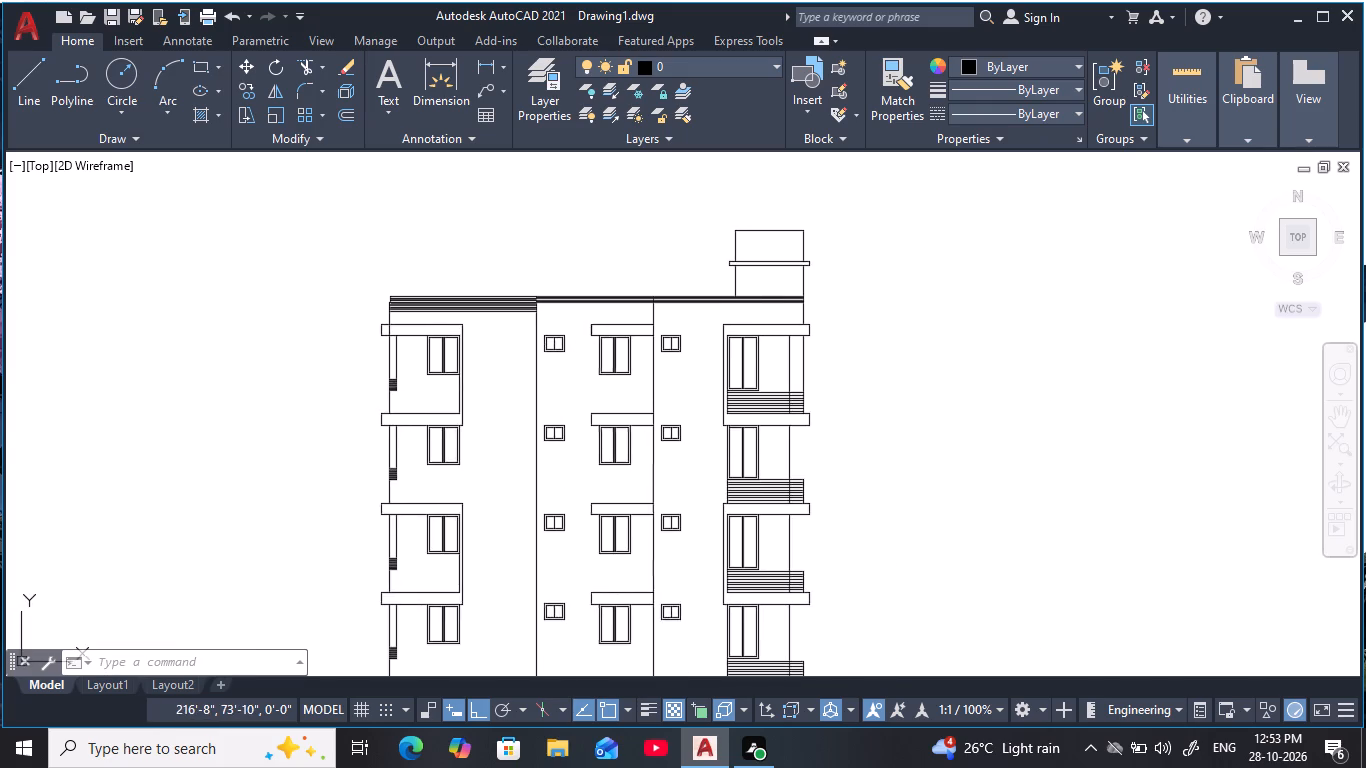
{"action": "middle_click_drag", "start_coordinate": [659, 441], "coordinate": [704, 308]}
{"action": "middle_click_drag", "start_coordinate": [707, 435], "coordinate": [675, 422]}
{"action": "key", "text": "Escape"}
{"action": "key", "text": "Escape"}
{"action": "key", "text": "Escape"}
{"action": "middle_click_drag", "start_coordinate": [665, 498], "coordinate": [669, 464]}
{"action": "scroll", "coordinate": [617, 504], "scroll_direction": "up", "scroll_amount": 1}
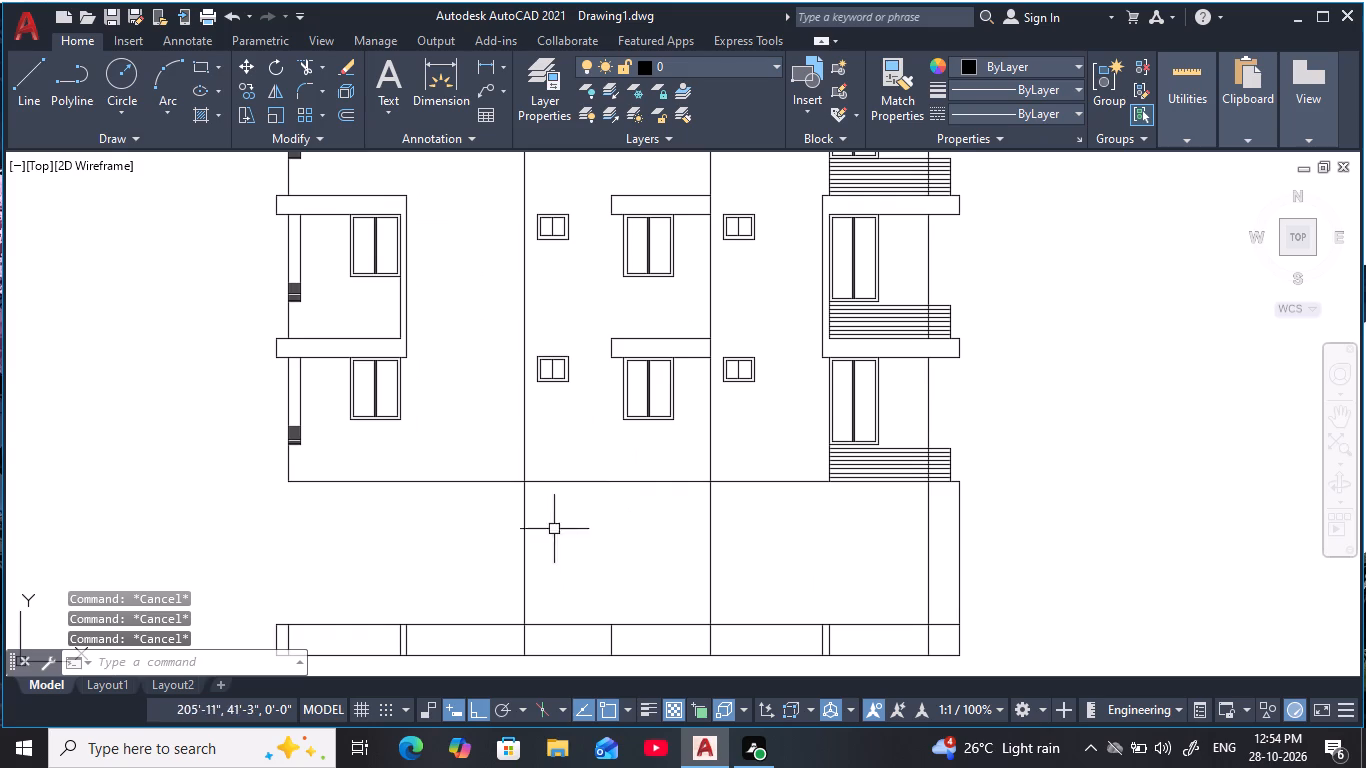
{"action": "key", "text": "Escape"}
{"action": "key", "text": "Escape"}
Offset the long horizontal floor line above the ground storey downward by 1'-6".
{"action": "scroll", "coordinate": [610, 535], "scroll_direction": "up", "scroll_amount": 1}
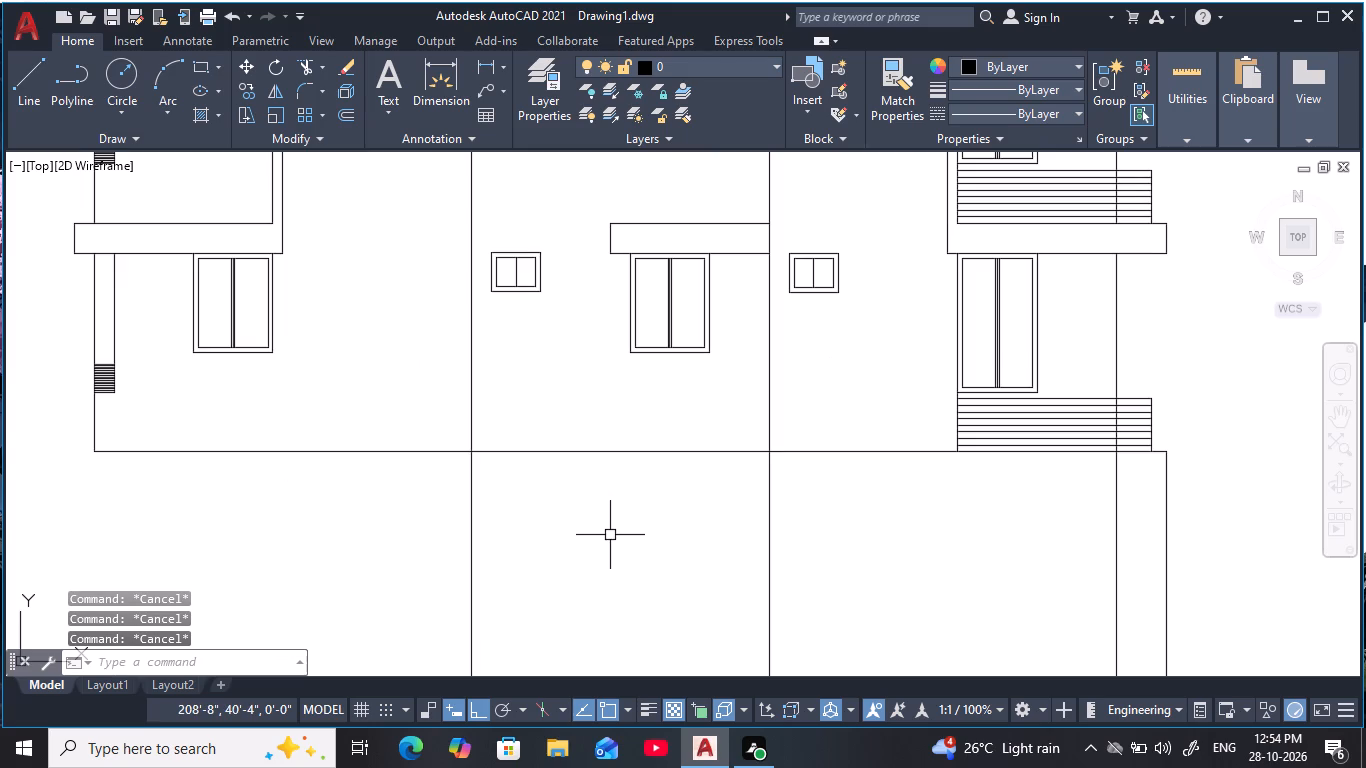
{"action": "key", "text": "o"}
{"action": "key", "text": "Escape"}
{"action": "key", "text": "Escape"}
{"action": "key", "text": "Escape"}
{"action": "key", "text": "o"}
{"action": "key", "text": "space"}
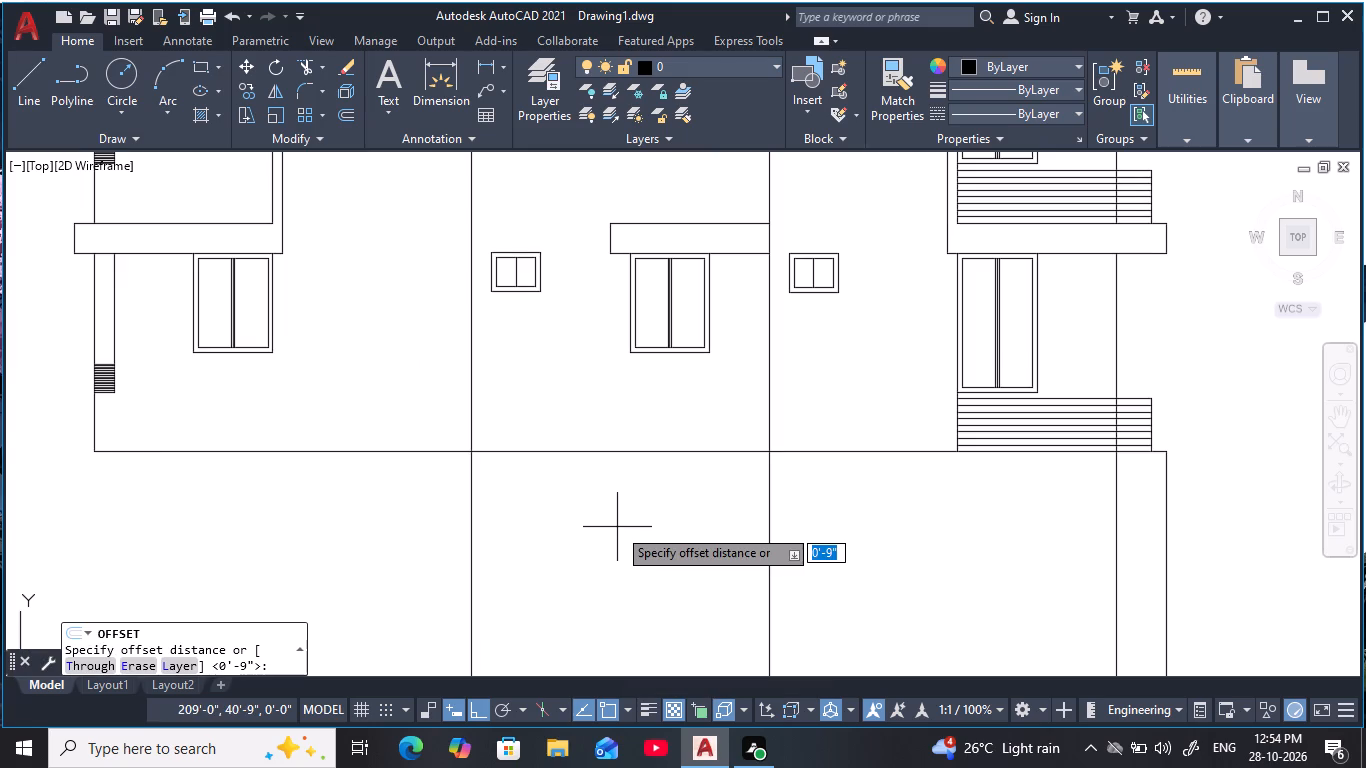
{"action": "key", "text": "1"}
{"action": "key", "text": "apostrophe"}
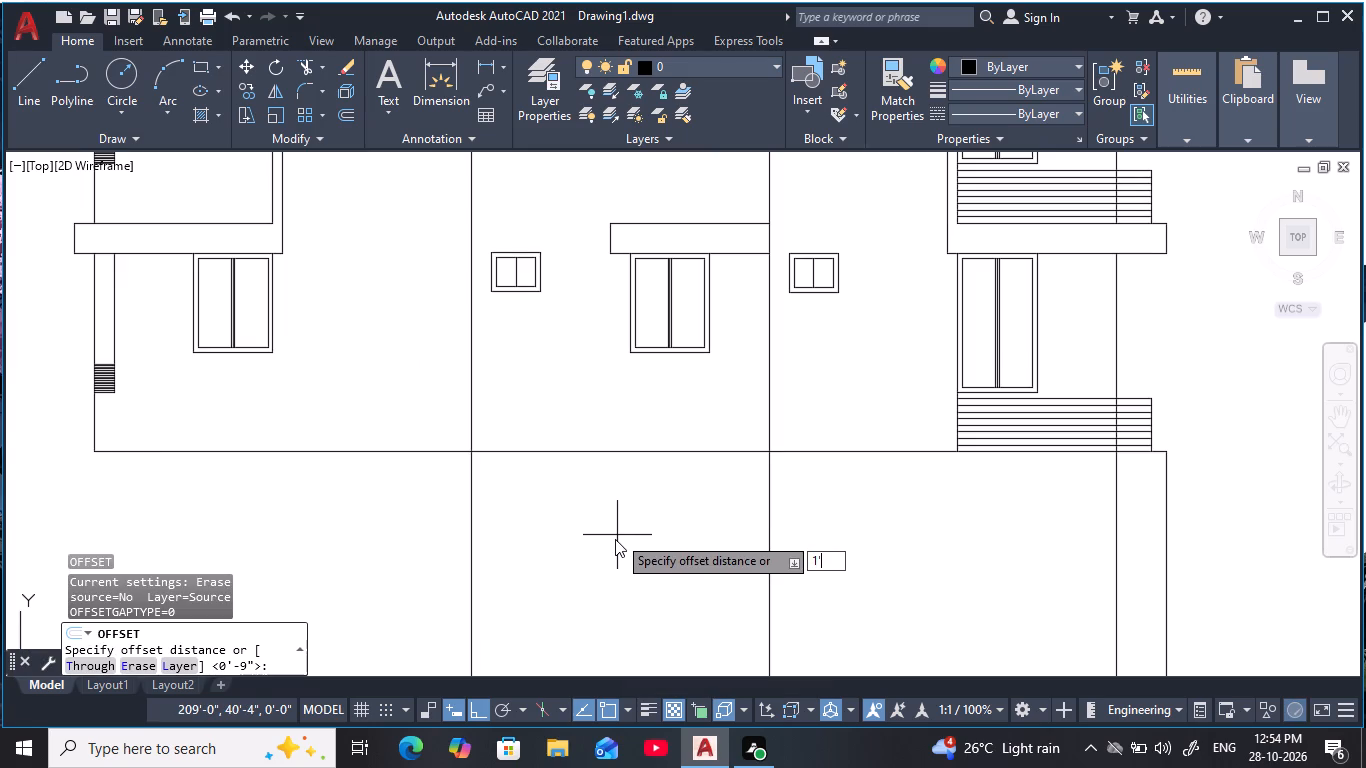
{"action": "key", "text": "6"}
{"action": "key", "text": "space"}
{"action": "left_click", "coordinate": [639, 449]}
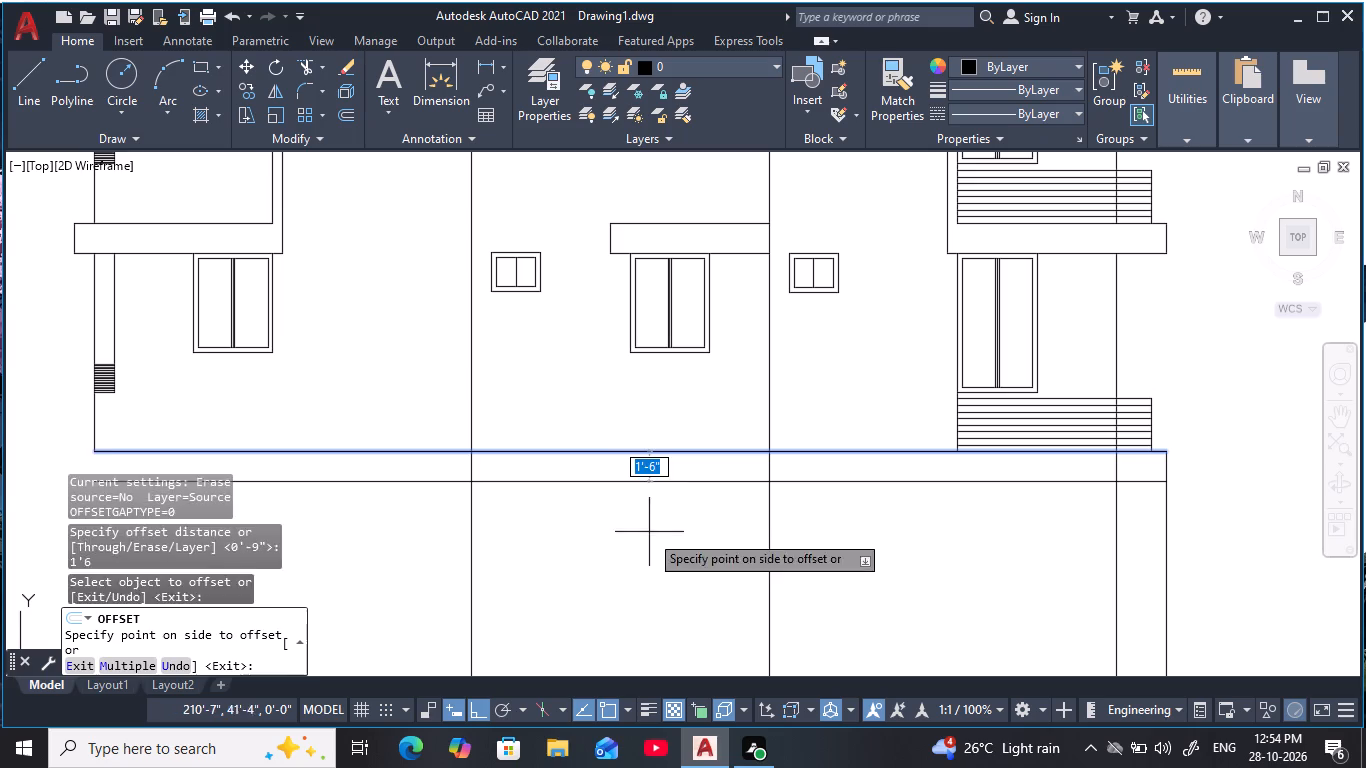
{"action": "left_click", "coordinate": [649, 553]}
{"action": "middle_click_drag", "start_coordinate": [648, 552], "coordinate": [665, 507]}
{"action": "key", "text": "Escape"}
{"action": "key", "text": "Escape"}
{"action": "key", "text": "Escape"}
{"action": "key", "text": "Escape"}
{"action": "key", "text": "Escape"}
{"action": "middle_click_drag", "start_coordinate": [665, 507], "coordinate": [666, 499]}
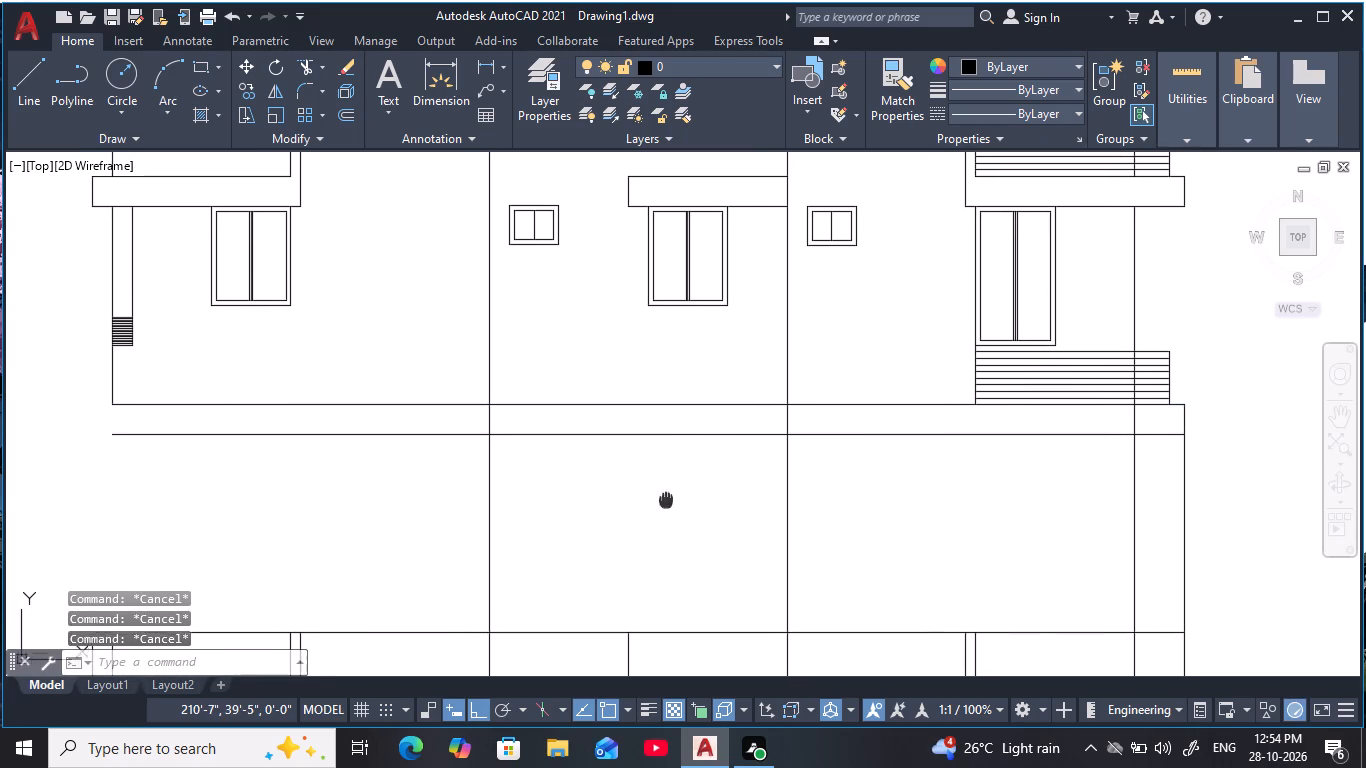
{"action": "key", "text": "Escape"}
{"action": "middle_click_drag", "start_coordinate": [666, 499], "coordinate": [675, 470]}
{"action": "key", "text": "Escape"}
{"action": "key", "text": "Escape"}
{"action": "key", "text": "Escape"}
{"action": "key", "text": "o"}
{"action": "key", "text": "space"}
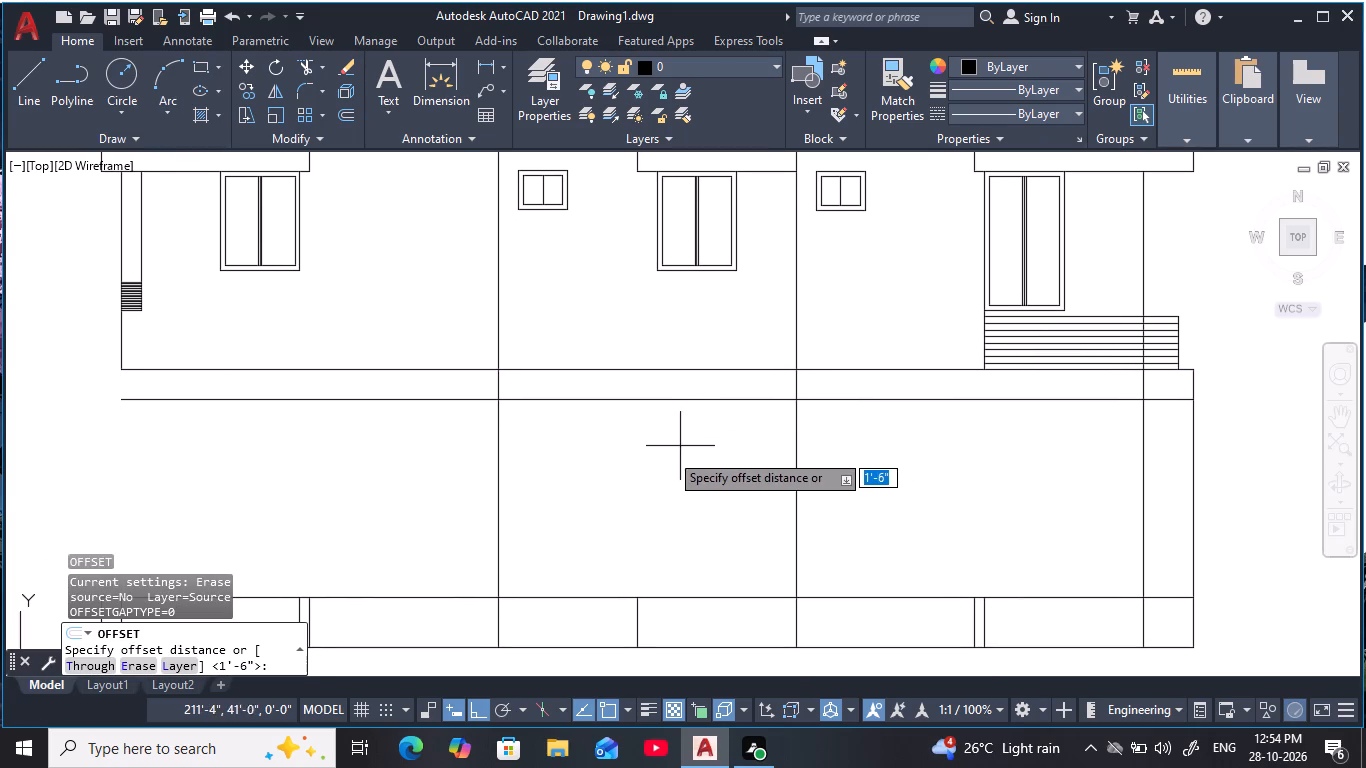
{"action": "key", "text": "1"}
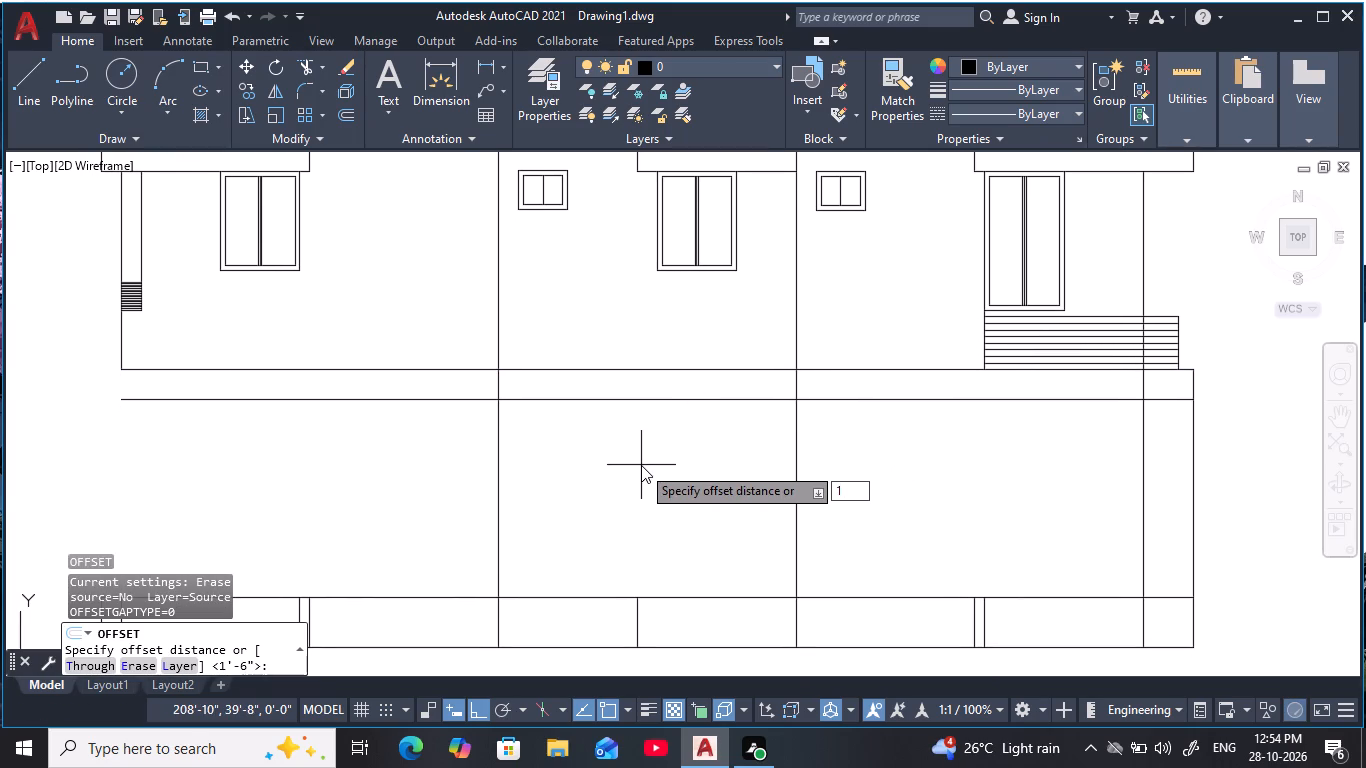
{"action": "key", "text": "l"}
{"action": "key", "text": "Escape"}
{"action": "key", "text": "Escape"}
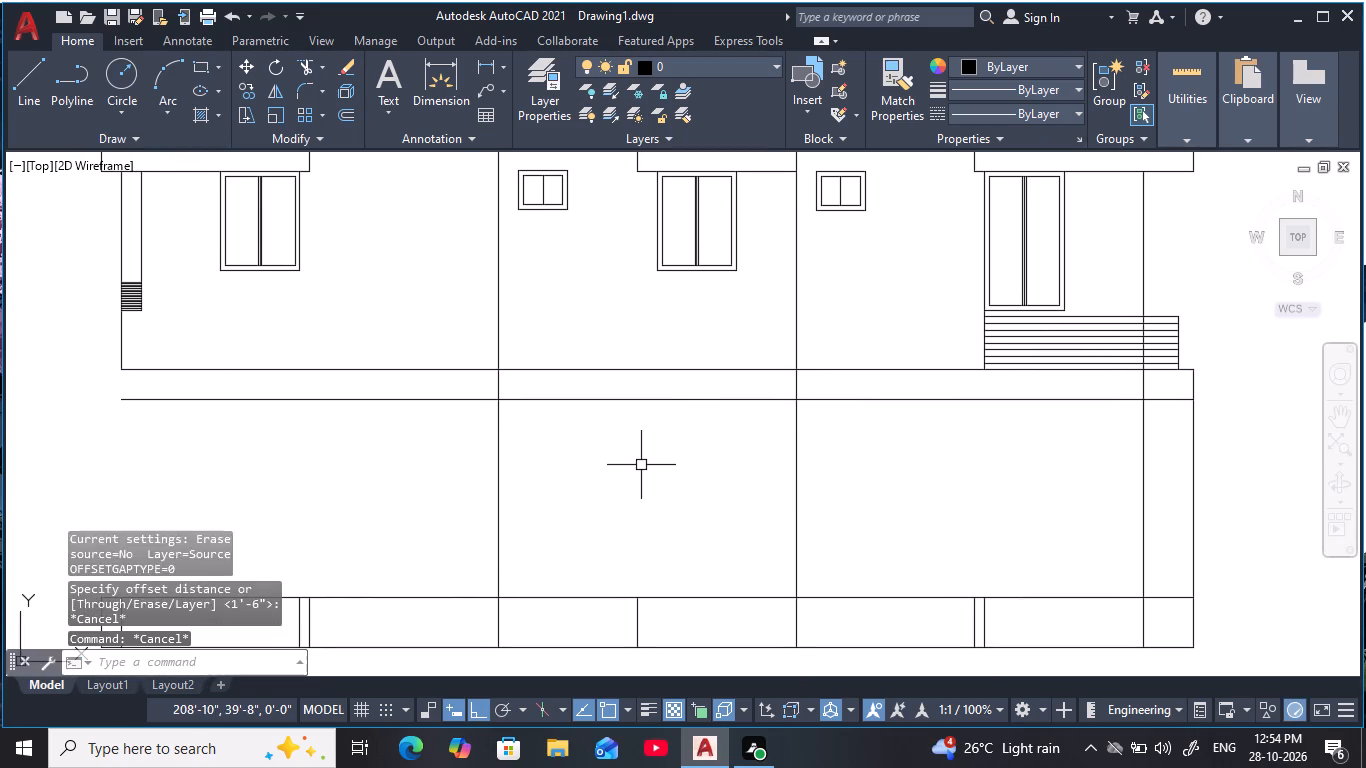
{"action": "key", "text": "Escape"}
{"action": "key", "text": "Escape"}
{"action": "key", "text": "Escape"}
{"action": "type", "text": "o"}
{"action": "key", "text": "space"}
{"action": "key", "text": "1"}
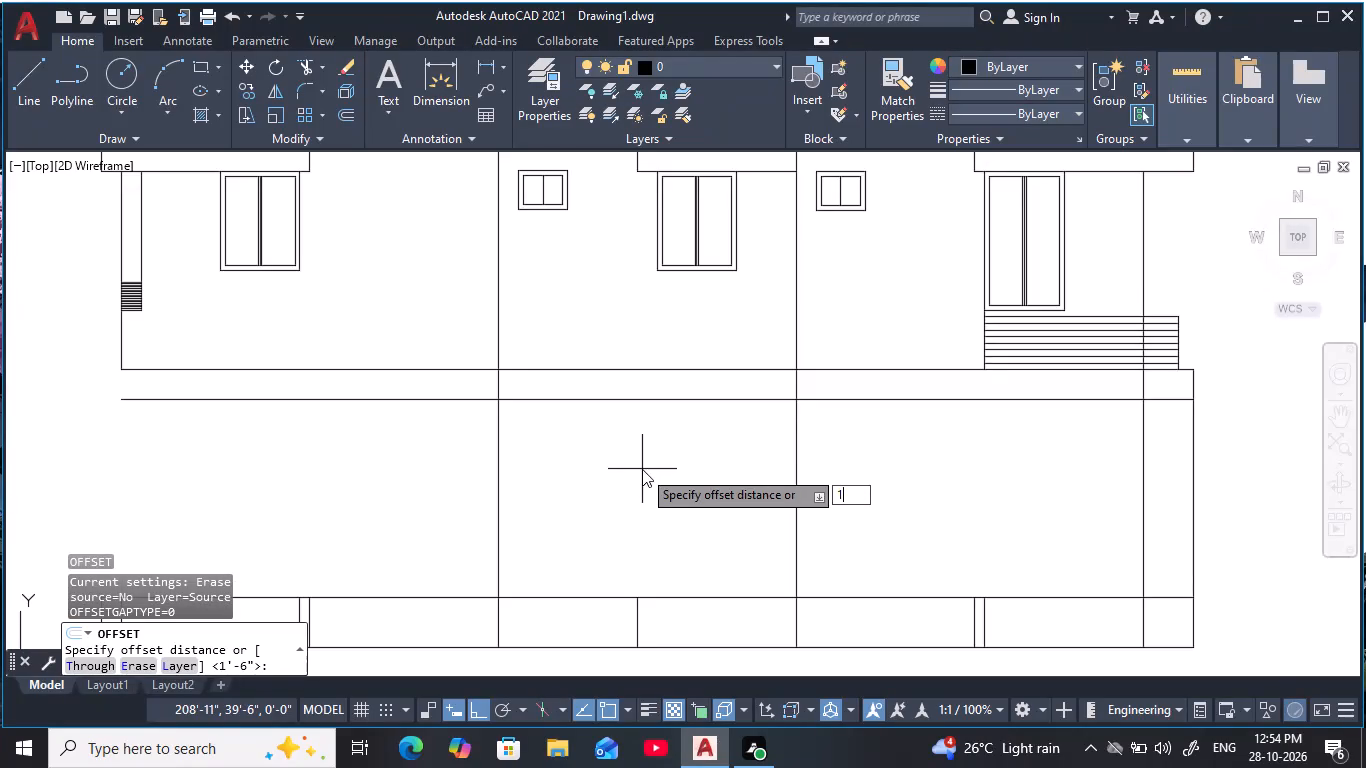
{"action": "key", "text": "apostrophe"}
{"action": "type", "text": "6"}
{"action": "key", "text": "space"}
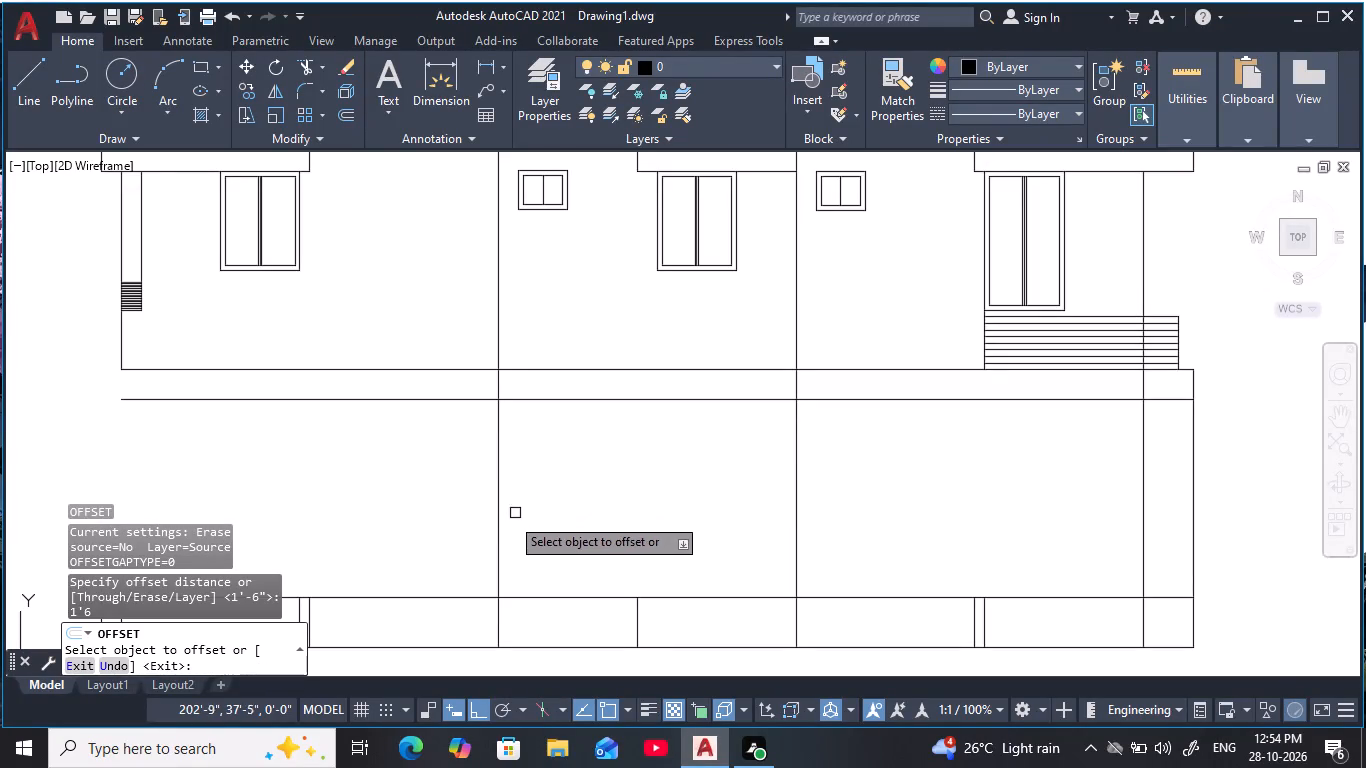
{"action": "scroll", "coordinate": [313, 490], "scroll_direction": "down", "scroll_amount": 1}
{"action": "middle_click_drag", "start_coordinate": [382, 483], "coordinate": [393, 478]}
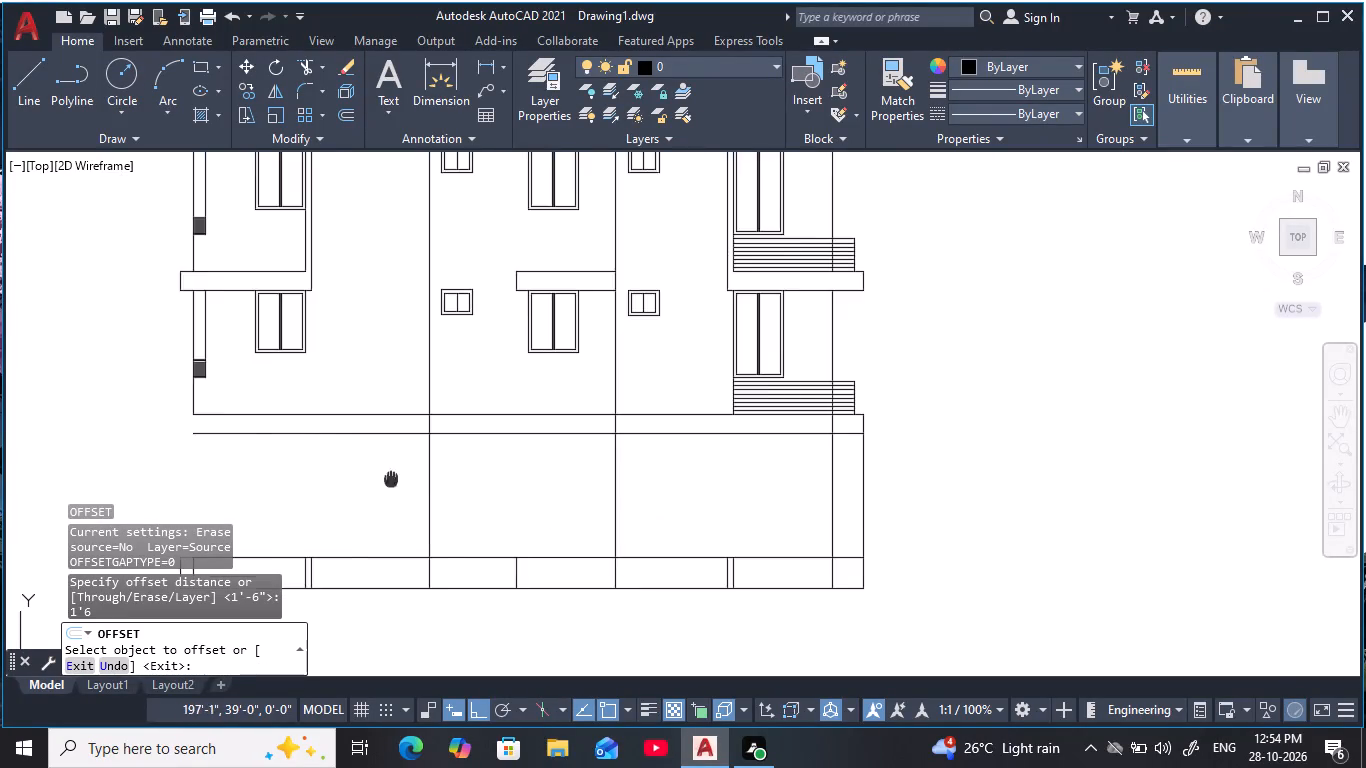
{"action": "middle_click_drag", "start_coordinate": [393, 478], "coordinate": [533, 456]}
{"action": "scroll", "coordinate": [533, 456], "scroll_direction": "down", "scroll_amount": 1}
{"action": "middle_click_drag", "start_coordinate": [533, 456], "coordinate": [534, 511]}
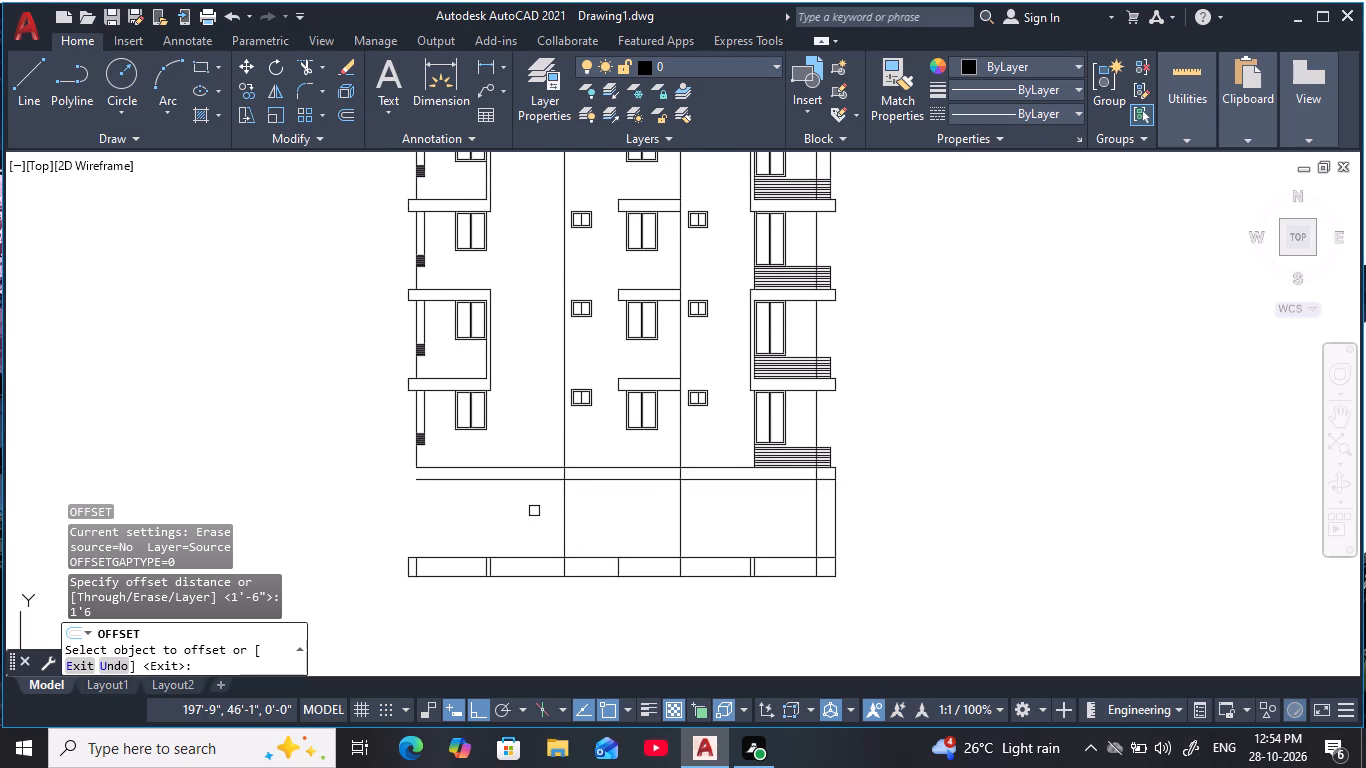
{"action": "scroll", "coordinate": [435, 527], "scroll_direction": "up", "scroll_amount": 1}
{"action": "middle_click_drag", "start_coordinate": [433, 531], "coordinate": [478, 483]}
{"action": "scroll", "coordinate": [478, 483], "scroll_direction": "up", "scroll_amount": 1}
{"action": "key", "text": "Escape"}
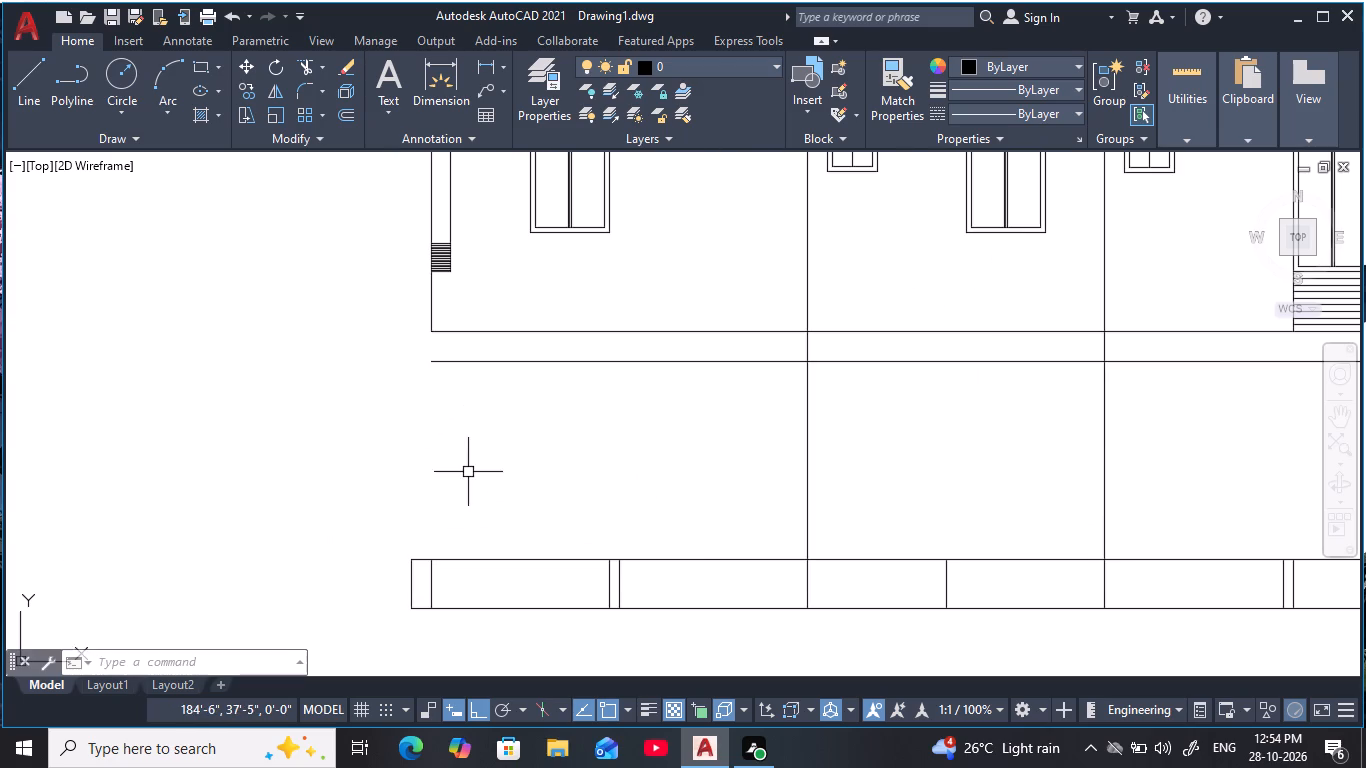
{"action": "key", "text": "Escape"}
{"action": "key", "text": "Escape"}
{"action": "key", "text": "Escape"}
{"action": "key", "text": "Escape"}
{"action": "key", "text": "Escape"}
Extend the left bay's outer vertical line from the plinth up to the lower line of the 1'-6" floor band.
{"action": "type", "text": "ex"}
{"action": "key", "text": "space"}
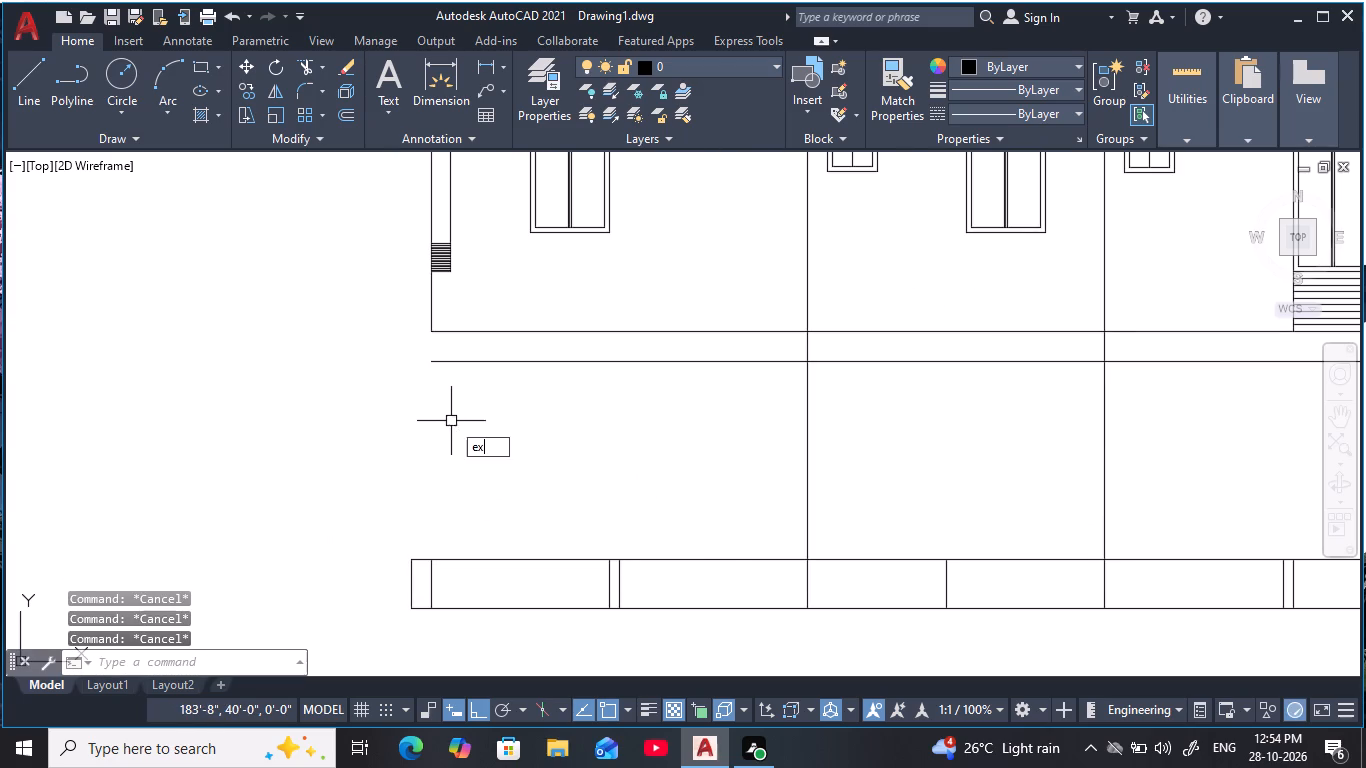
{"action": "left_click", "coordinate": [431, 582]}
{"action": "key", "text": "Escape"}
{"action": "key", "text": "Escape"}
{"action": "key", "text": "Escape"}
{"action": "key", "text": "Escape"}
{"action": "key", "text": "Escape"}
{"action": "key", "text": "Escape"}
{"action": "key", "text": "Escape"}
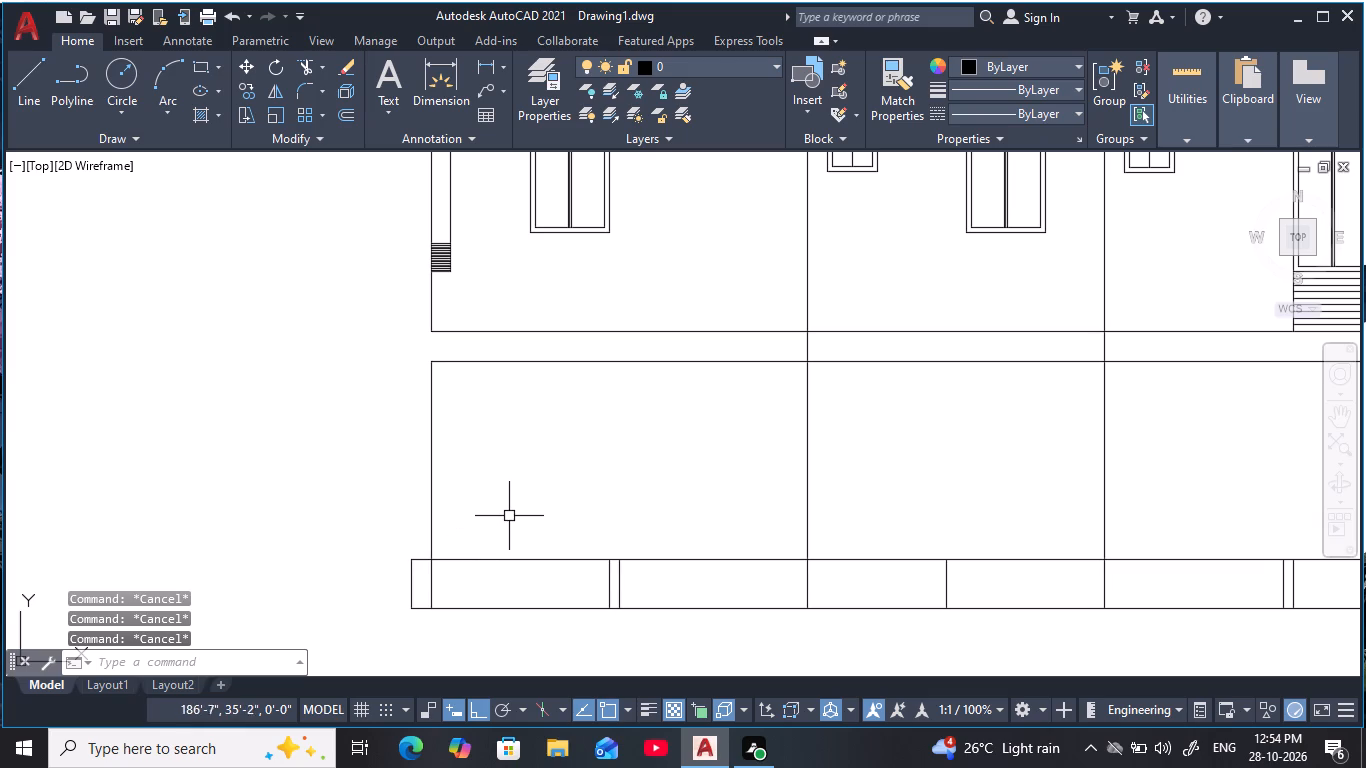
Draw a vertical line from the lower inner corner of the left bay's hatched strip down to the plinth's base line.
{"action": "key", "text": "Escape"}
{"action": "key", "text": "Escape"}
{"action": "key", "text": "Escape"}
{"action": "middle_click_drag", "start_coordinate": [565, 503], "coordinate": [518, 524]}
{"action": "scroll", "coordinate": [517, 524], "scroll_direction": "down", "scroll_amount": 1}
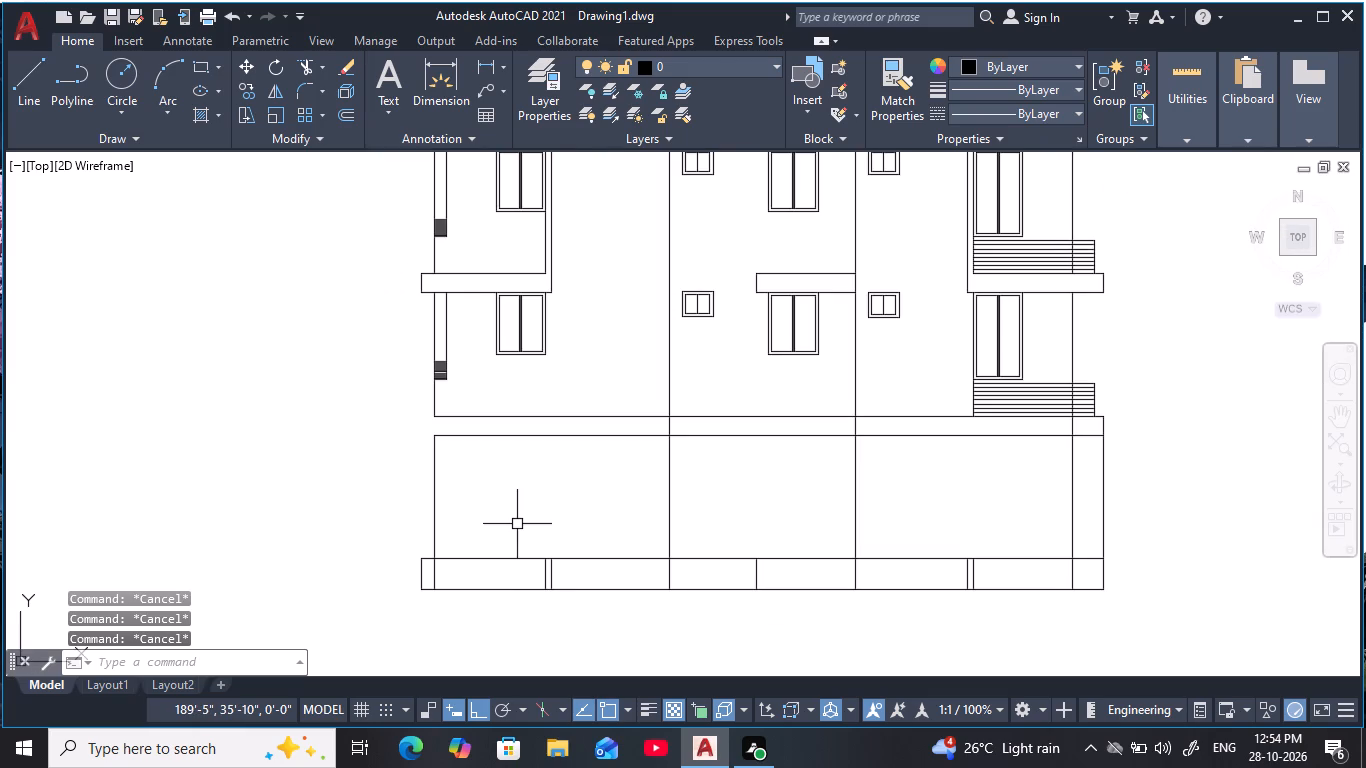
{"action": "key", "text": "Escape"}
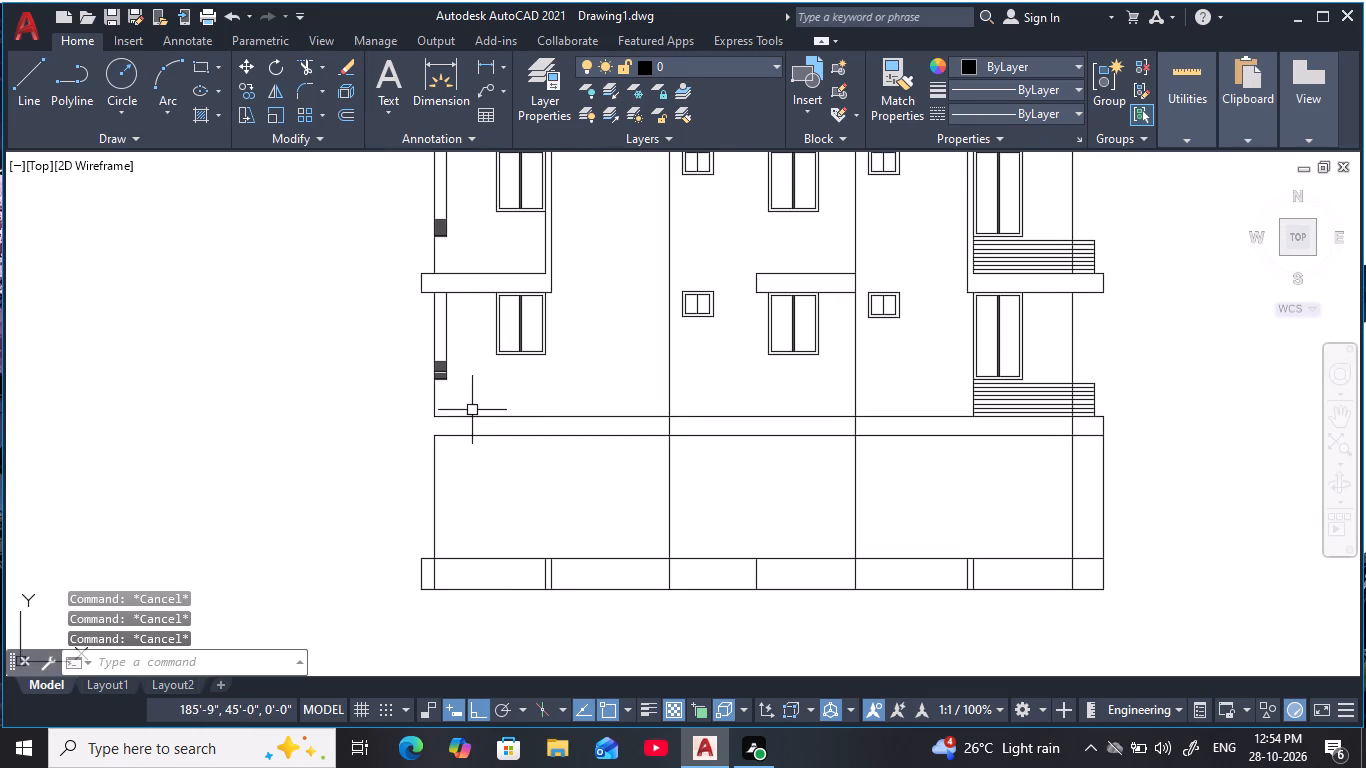
{"action": "key", "text": "Escape"}
{"action": "key", "text": "Escape"}
{"action": "key", "text": "Escape"}
{"action": "scroll", "coordinate": [471, 389], "scroll_direction": "up", "scroll_amount": 1}
{"action": "middle_click_drag", "start_coordinate": [472, 389], "coordinate": [513, 374]}
{"action": "key", "text": "Escape"}
{"action": "key", "text": "Escape"}
{"action": "middle_click_drag", "start_coordinate": [515, 373], "coordinate": [517, 373]}
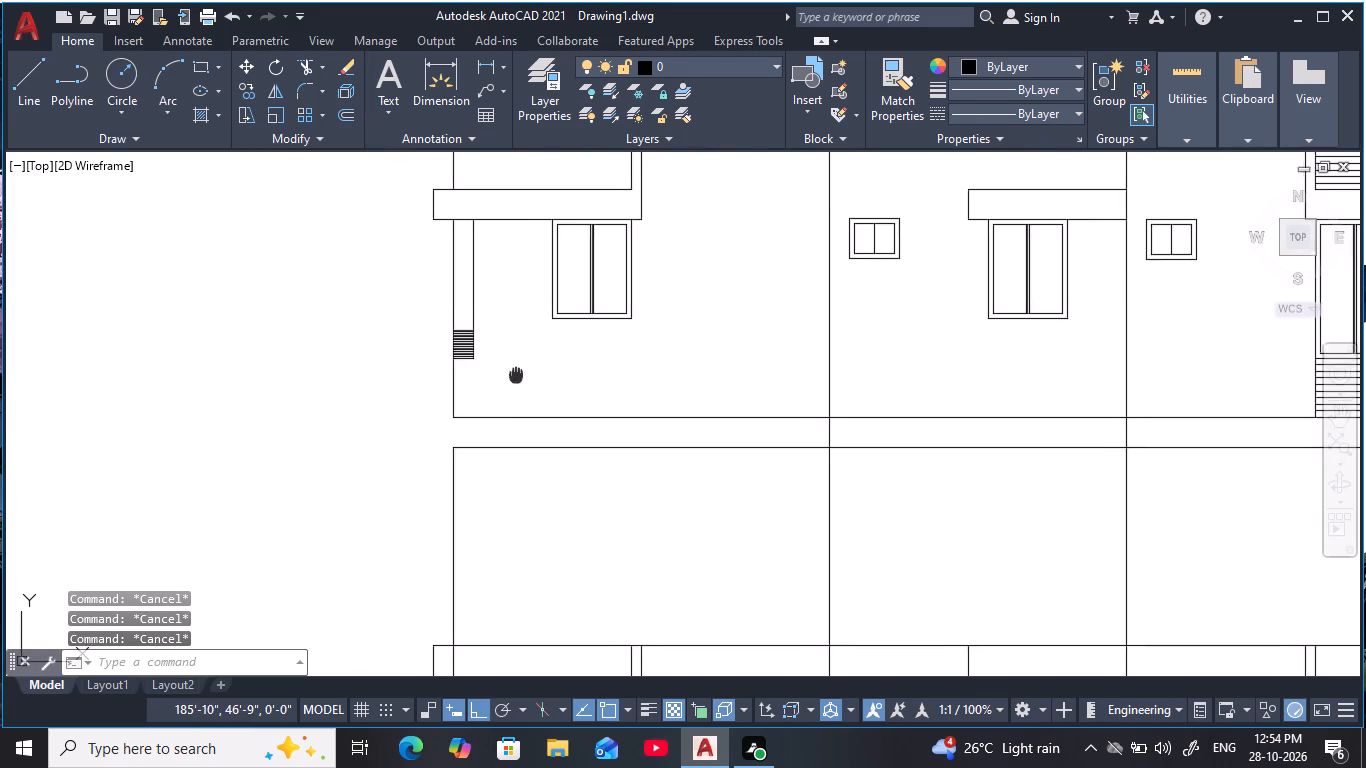
{"action": "middle_click_drag", "start_coordinate": [517, 373], "coordinate": [563, 309]}
{"action": "key", "text": "Escape"}
{"action": "key", "text": "k"}
{"action": "key", "text": "Escape"}
{"action": "key", "text": "Escape"}
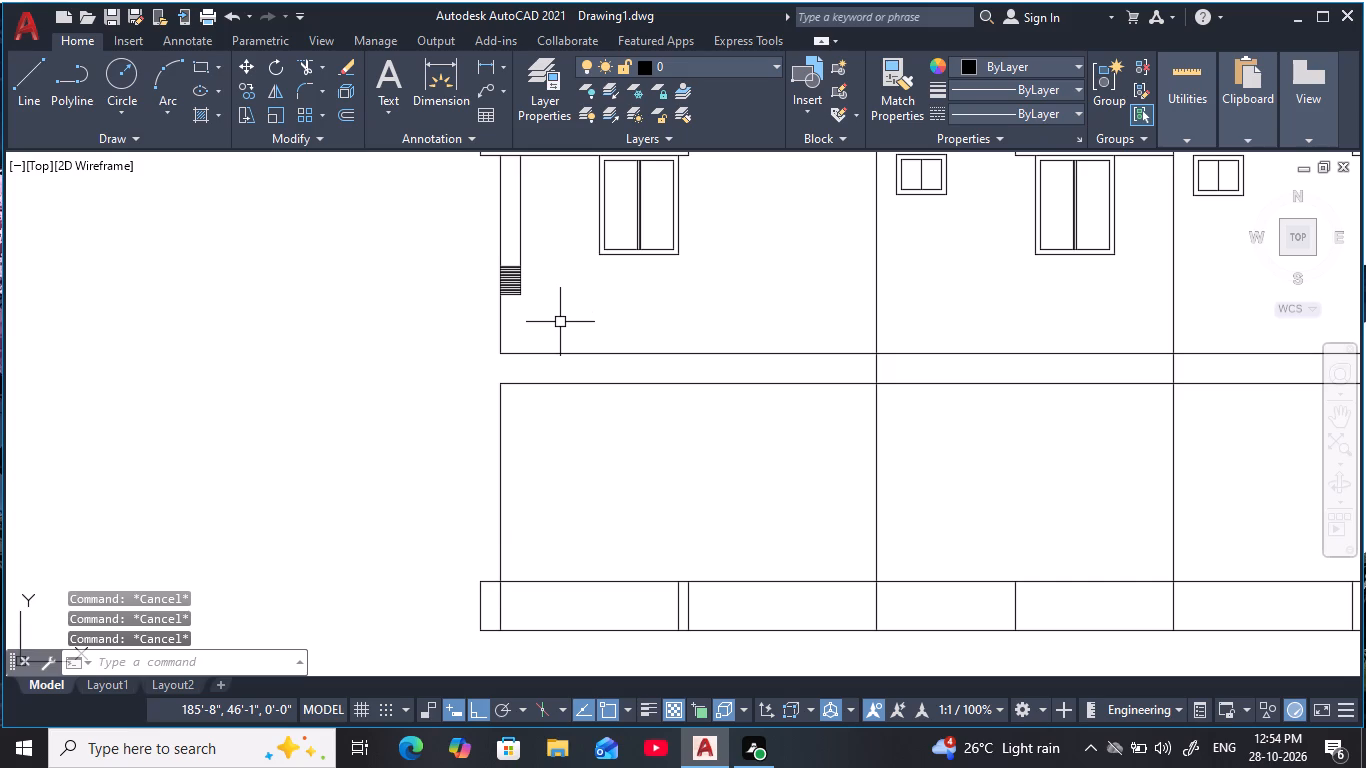
{"action": "type", "text": "l"}
{"action": "key", "text": "space"}
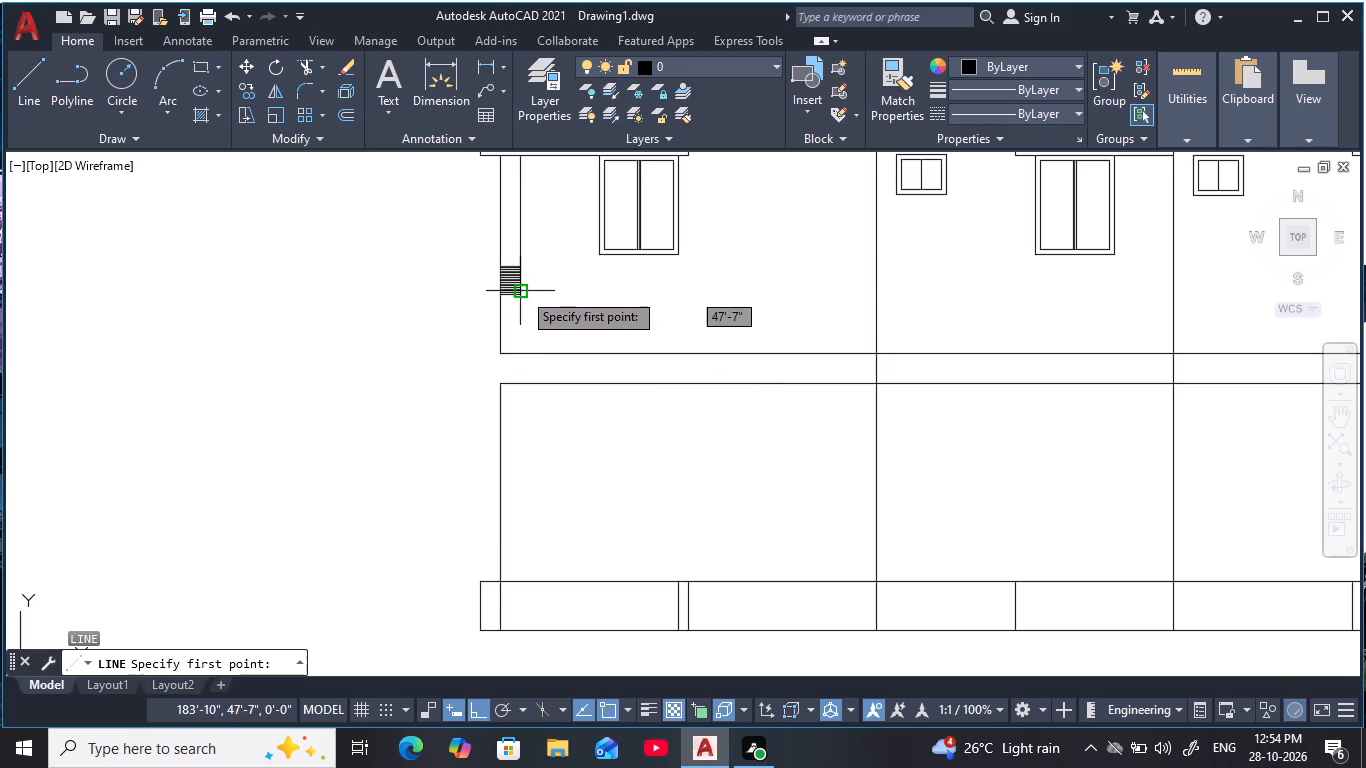
{"action": "left_click", "coordinate": [519, 299]}
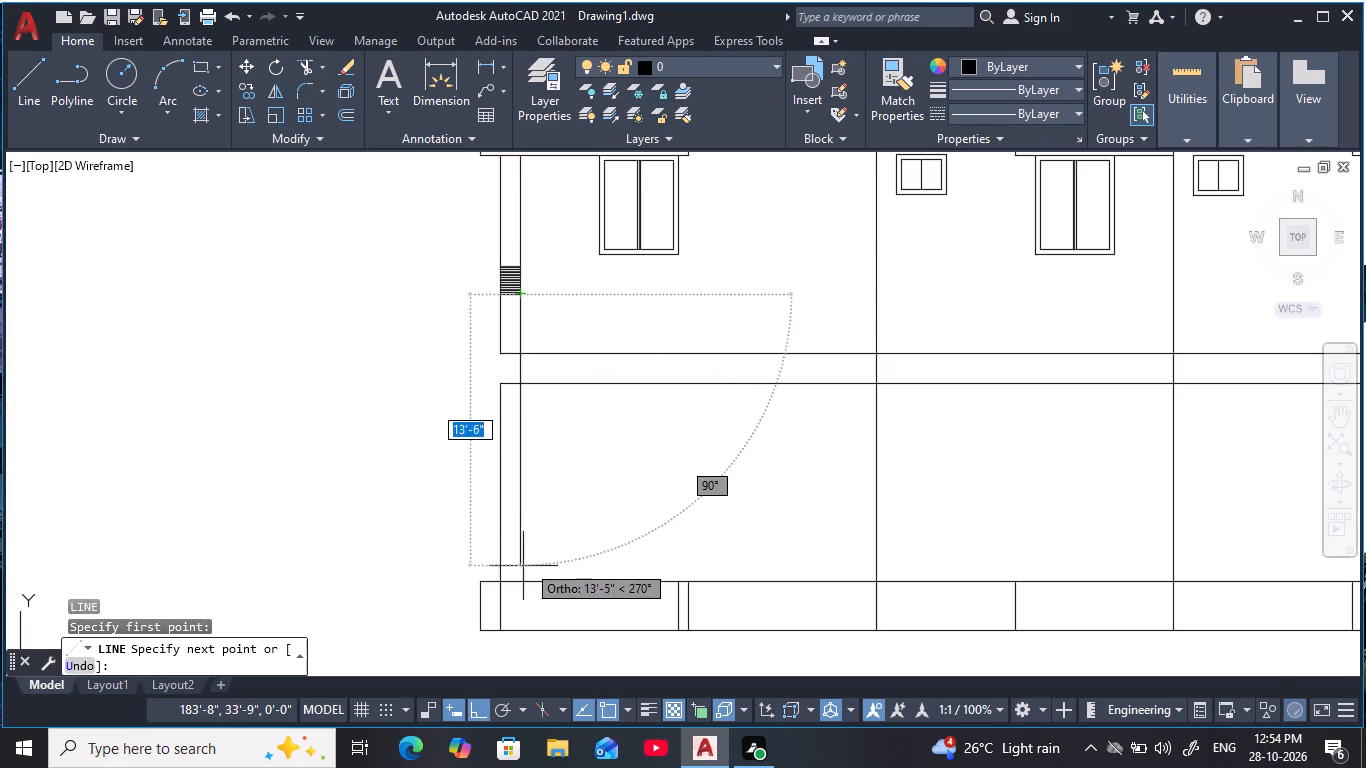
{"action": "left_click", "coordinate": [523, 633]}
{"action": "key", "text": "Escape"}
{"action": "key", "text": "Escape"}
{"action": "key", "text": "Escape"}
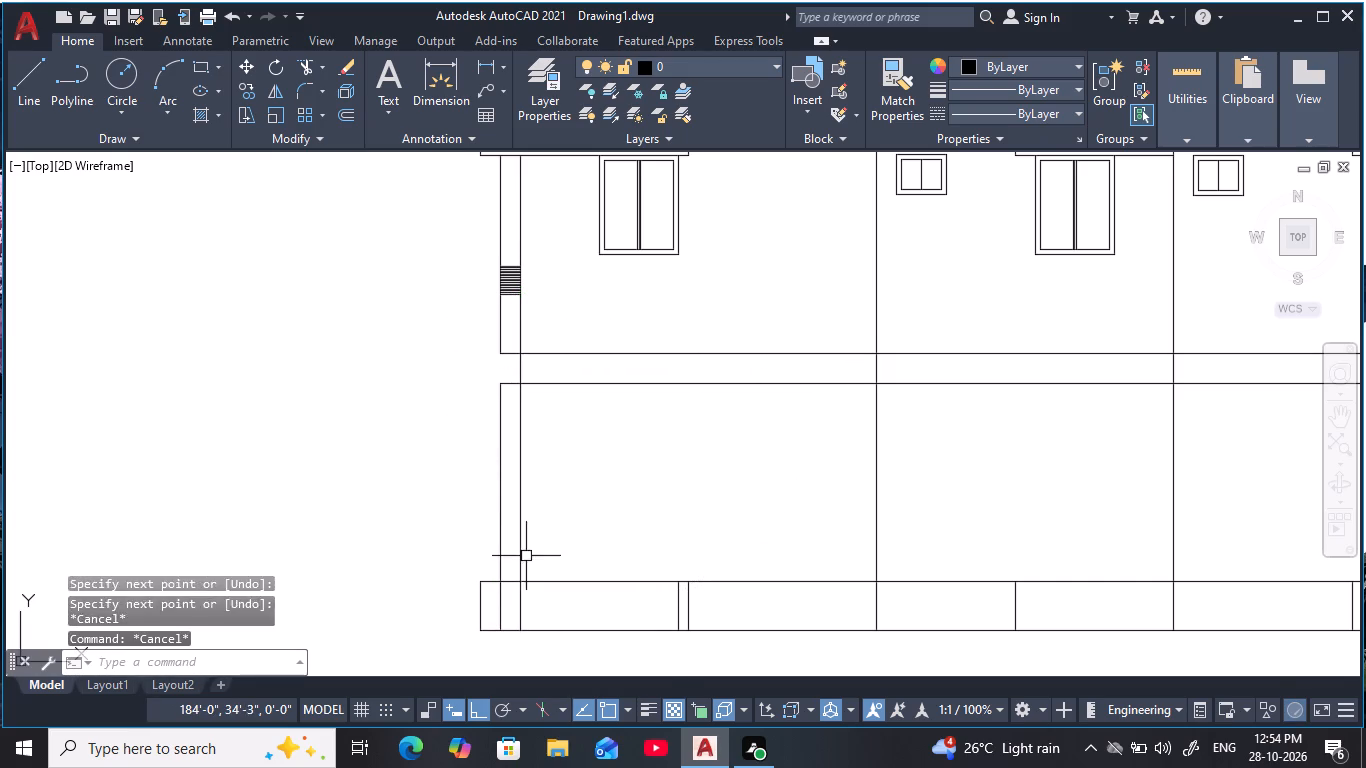
Trim the new vertical line between the hatched strip and the lower line of the 1'-6" floor band.
{"action": "key", "text": "Escape"}
{"action": "key", "text": "t"}
{"action": "key", "text": "r"}
{"action": "key", "text": "space"}
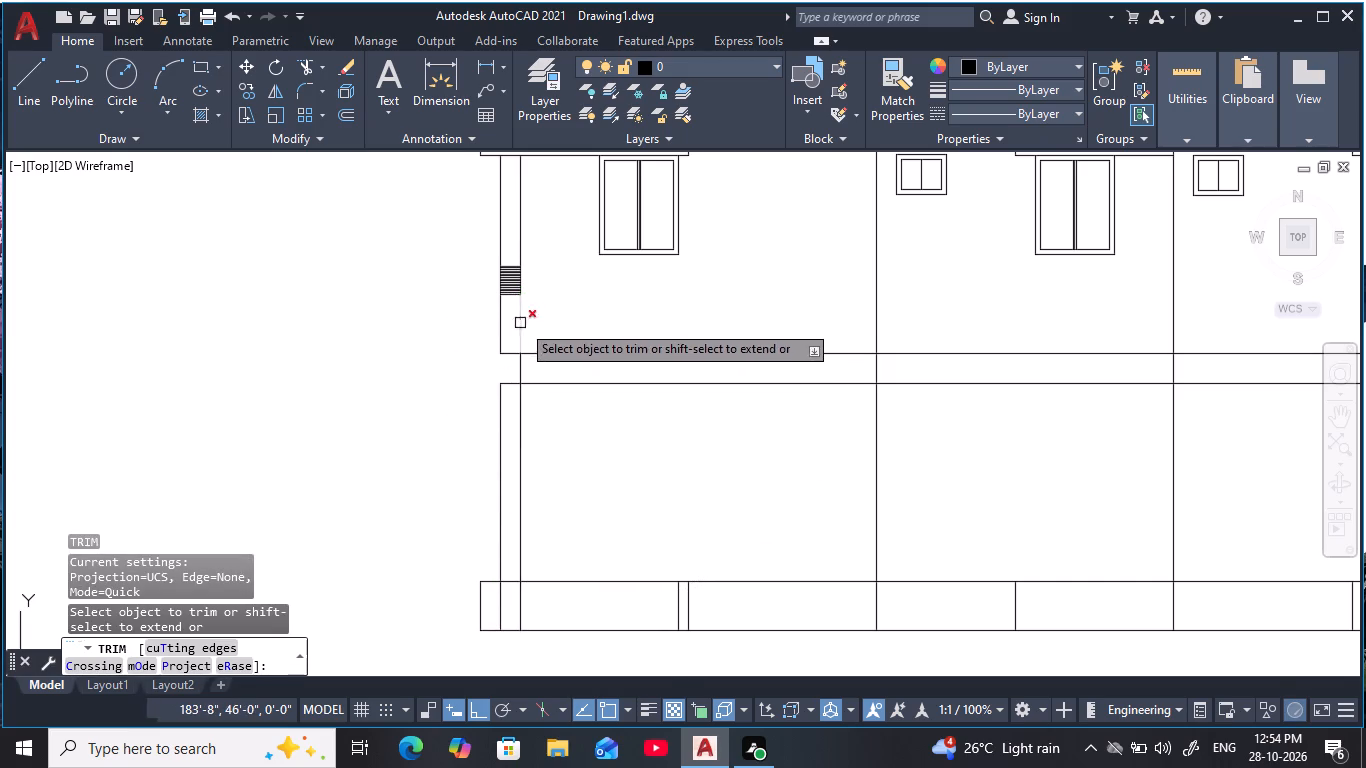
{"action": "left_click", "coordinate": [525, 325]}
{"action": "key", "text": "Escape"}
{"action": "key", "text": "Escape"}
{"action": "key", "text": "Escape"}
{"action": "key", "text": "Escape"}
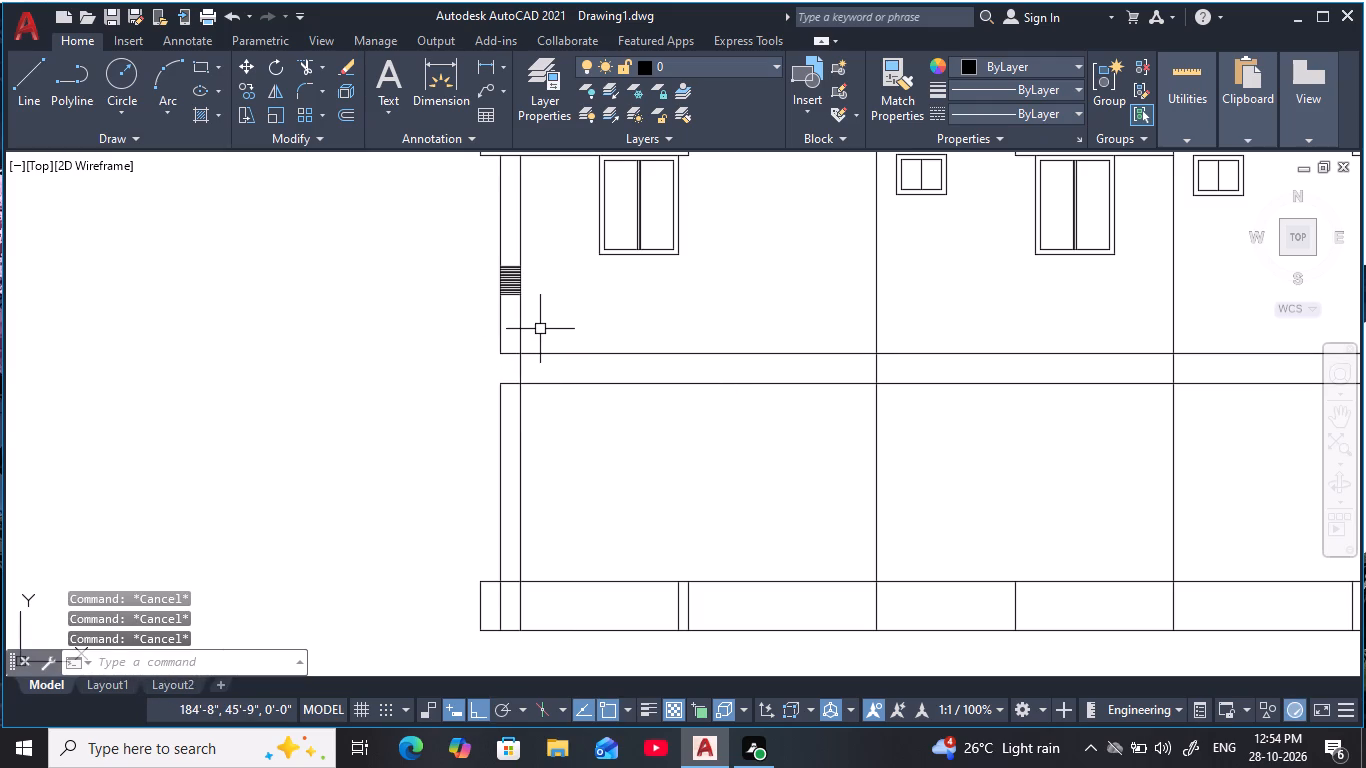
{"action": "key", "text": "t"}
{"action": "key", "text": "r"}
{"action": "key", "text": "space"}
{"action": "scroll", "coordinate": [529, 332], "scroll_direction": "up", "scroll_amount": 2}
{"action": "left_click_drag", "start_coordinate": [527, 332], "coordinate": [499, 344]}
{"action": "middle_click_drag", "start_coordinate": [571, 326], "coordinate": [582, 301]}
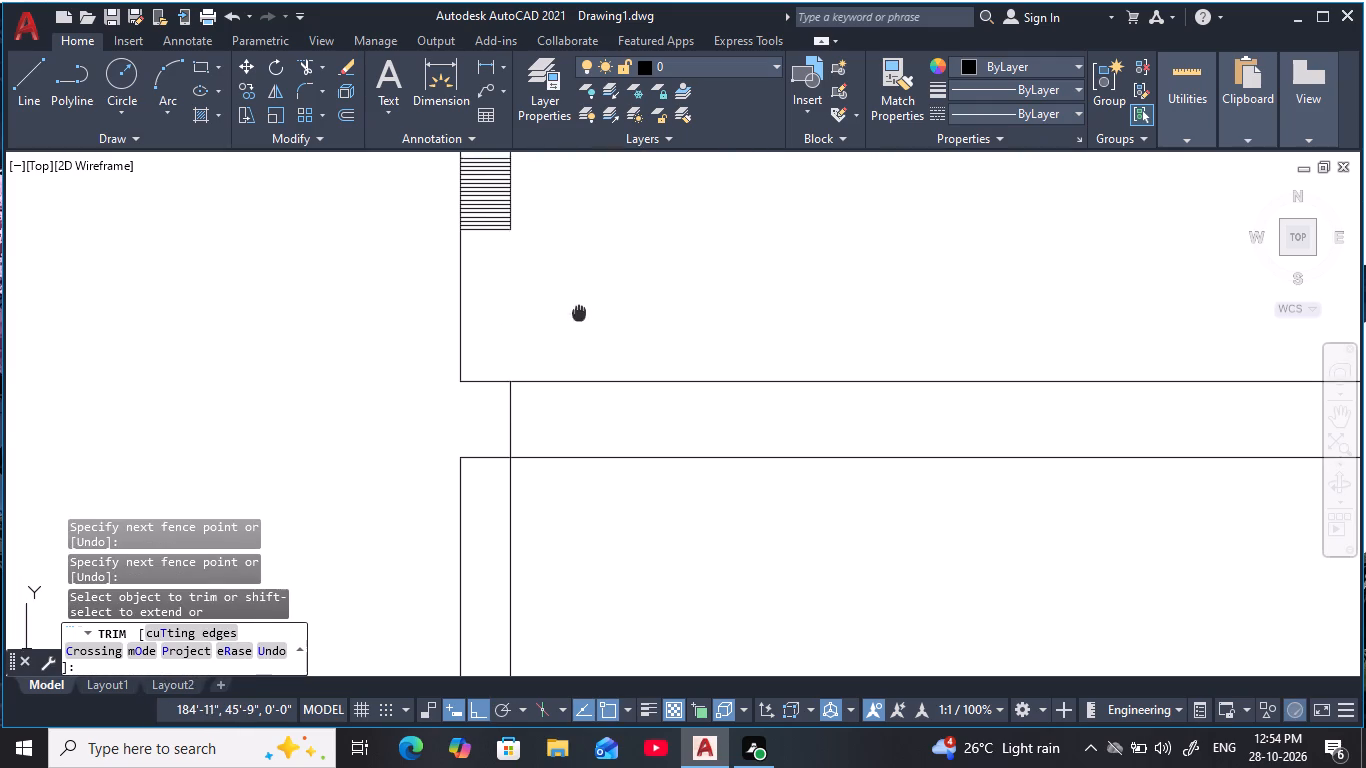
{"action": "middle_click_drag", "start_coordinate": [582, 301], "coordinate": [626, 212]}
{"action": "left_click_drag", "start_coordinate": [586, 329], "coordinate": [550, 335]}
{"action": "scroll", "coordinate": [634, 449], "scroll_direction": "down", "scroll_amount": 3}
{"action": "middle_click_drag", "start_coordinate": [633, 451], "coordinate": [607, 431]}
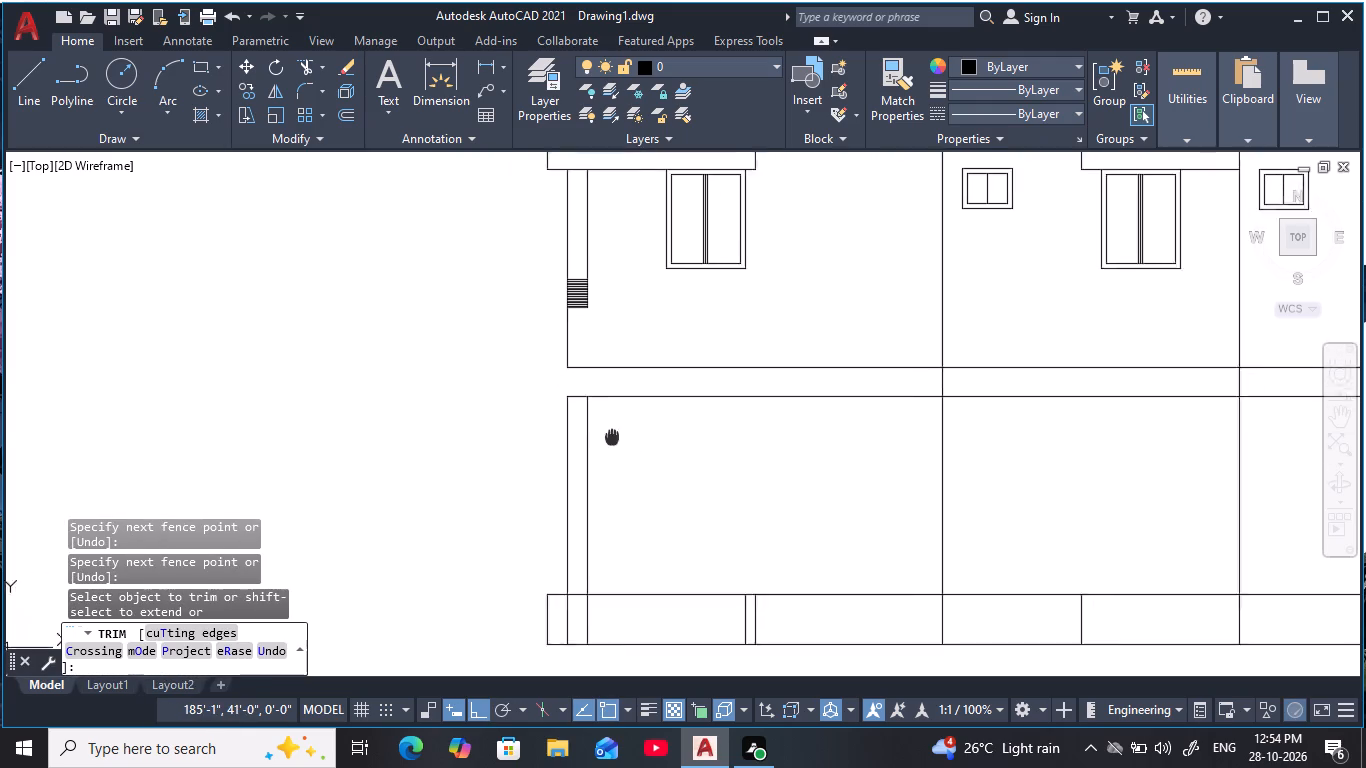
{"action": "middle_click_drag", "start_coordinate": [607, 431], "coordinate": [599, 421]}
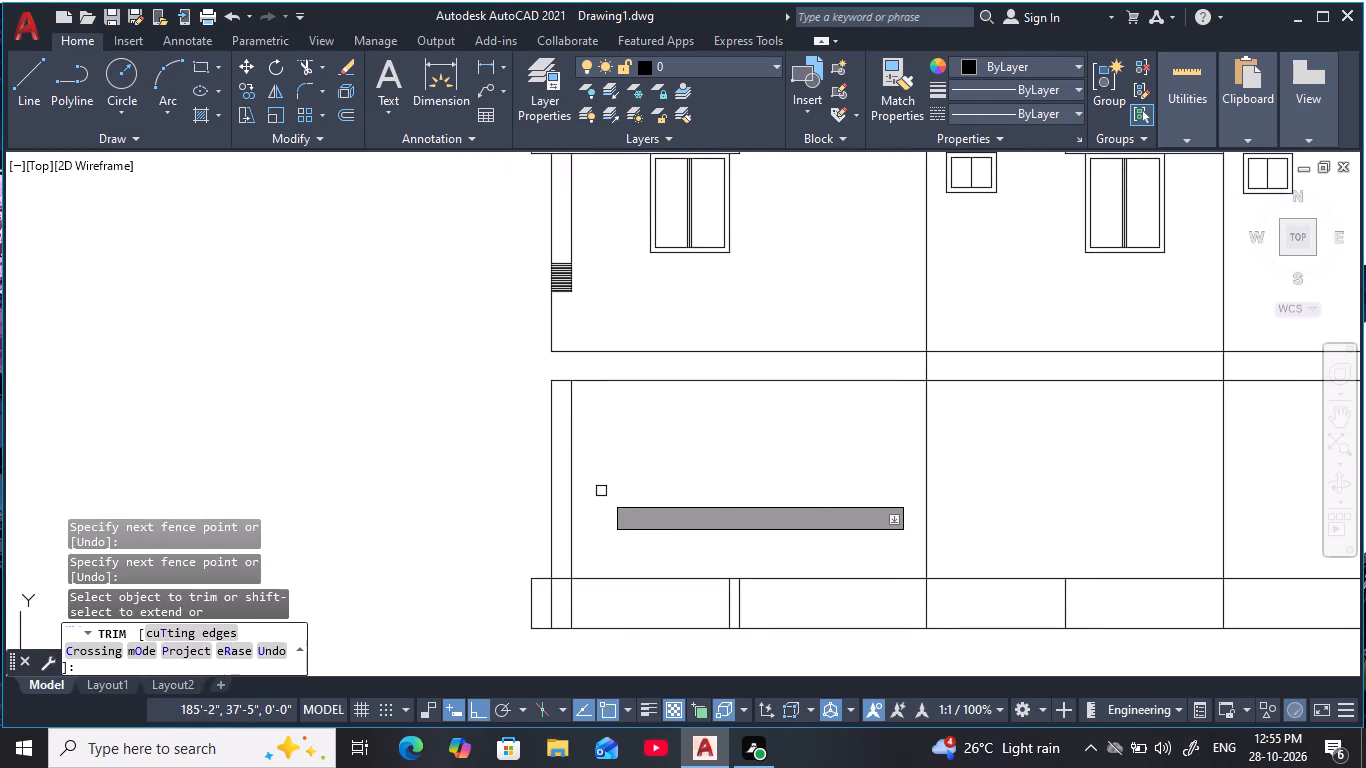
{"action": "key", "text": "Escape"}
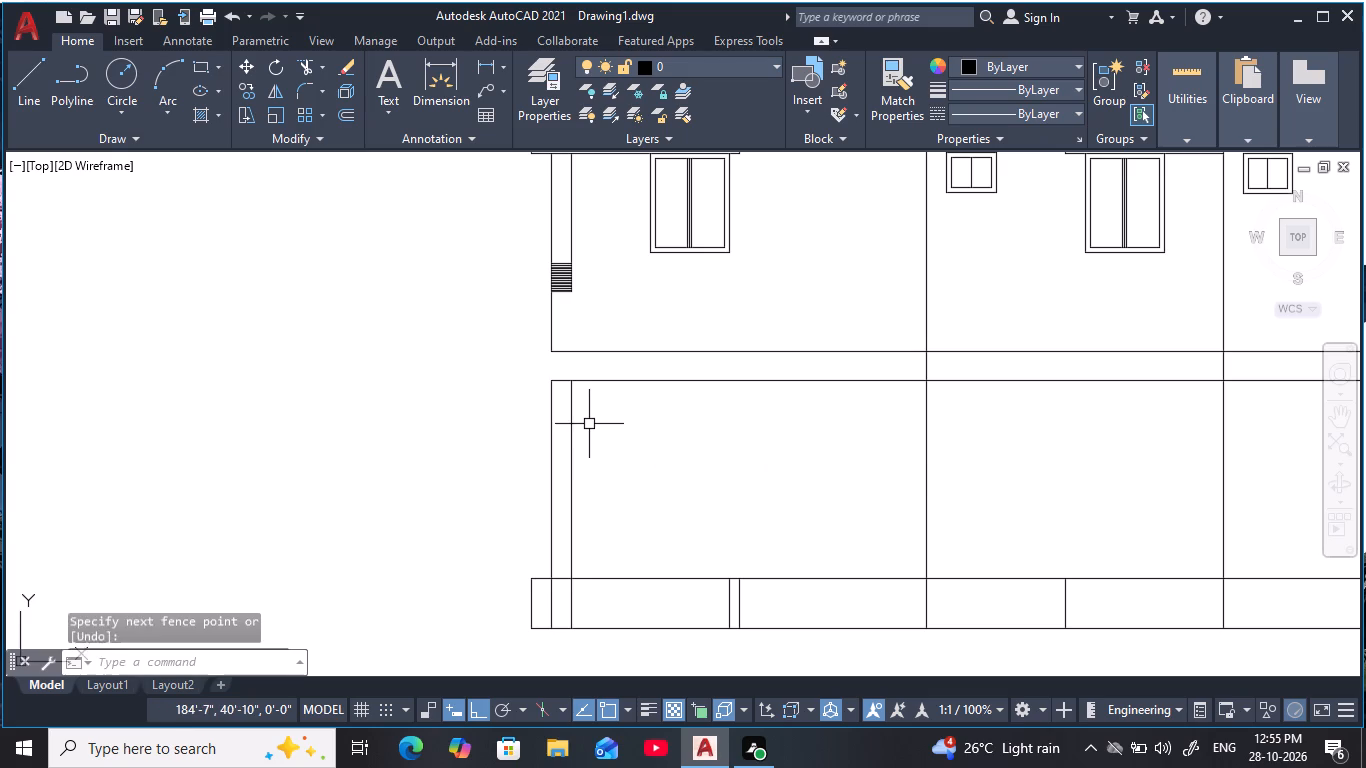
Extend the left bay's outer and inner ground-storey vertical lines up to the upper line of the floor band.
{"action": "key", "text": "Escape"}
{"action": "key", "text": "e"}
{"action": "type", "text": "x"}
{"action": "key", "text": "space"}
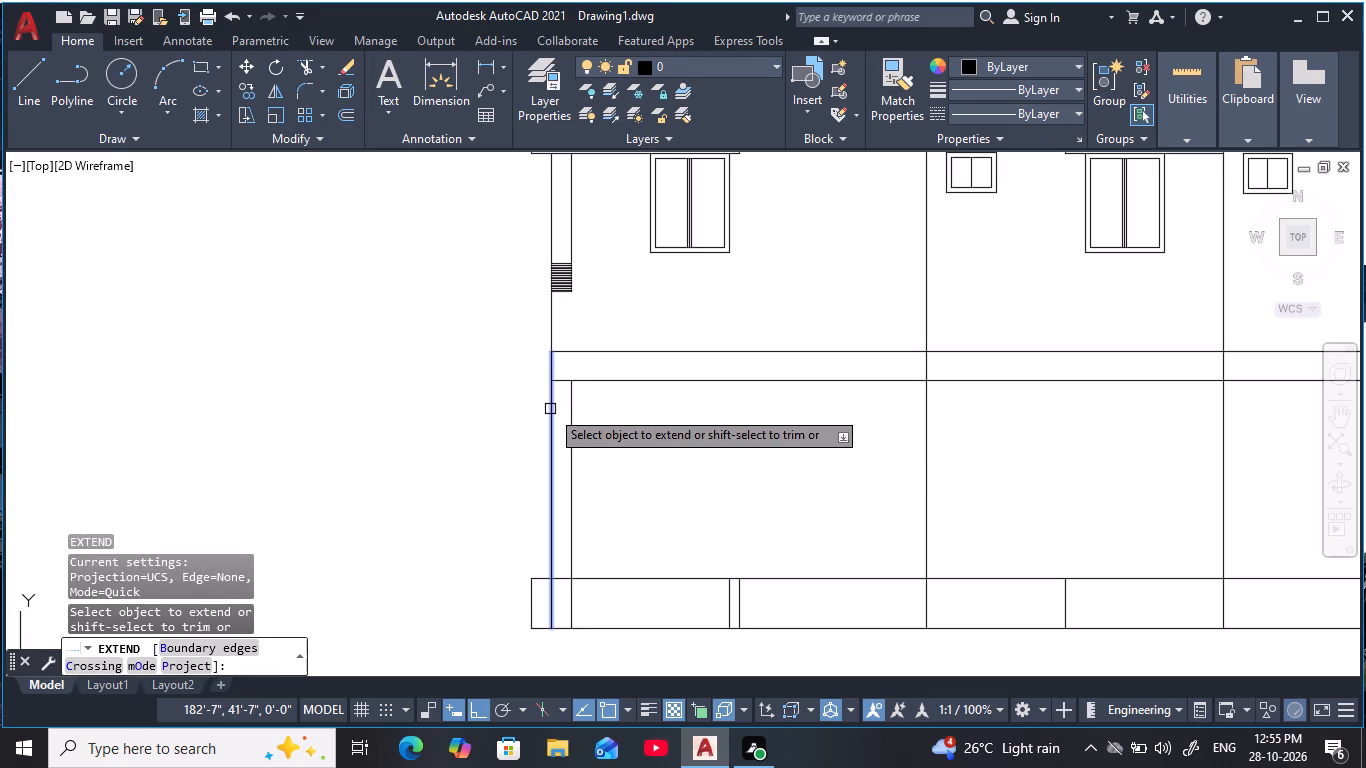
{"action": "left_click", "coordinate": [550, 409]}
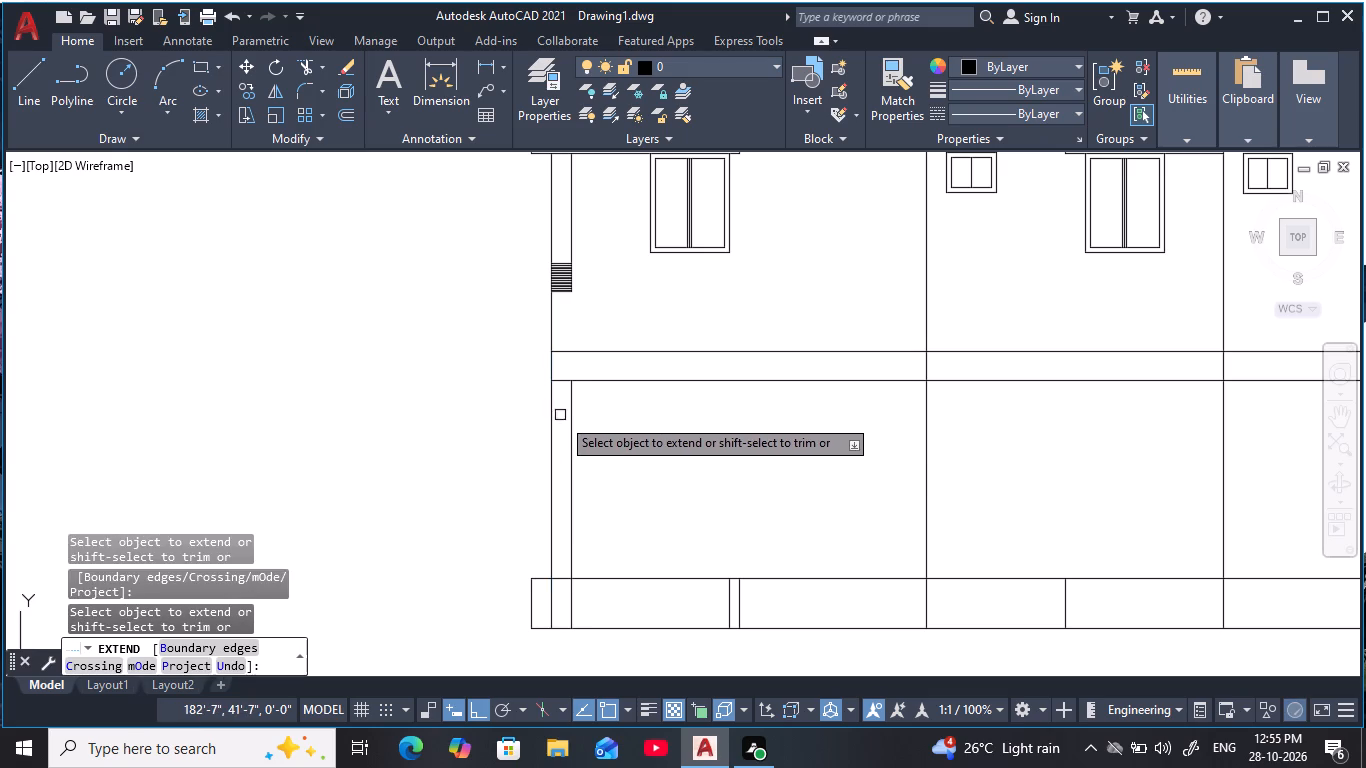
{"action": "left_click", "coordinate": [578, 431]}
{"action": "left_click", "coordinate": [566, 440]}
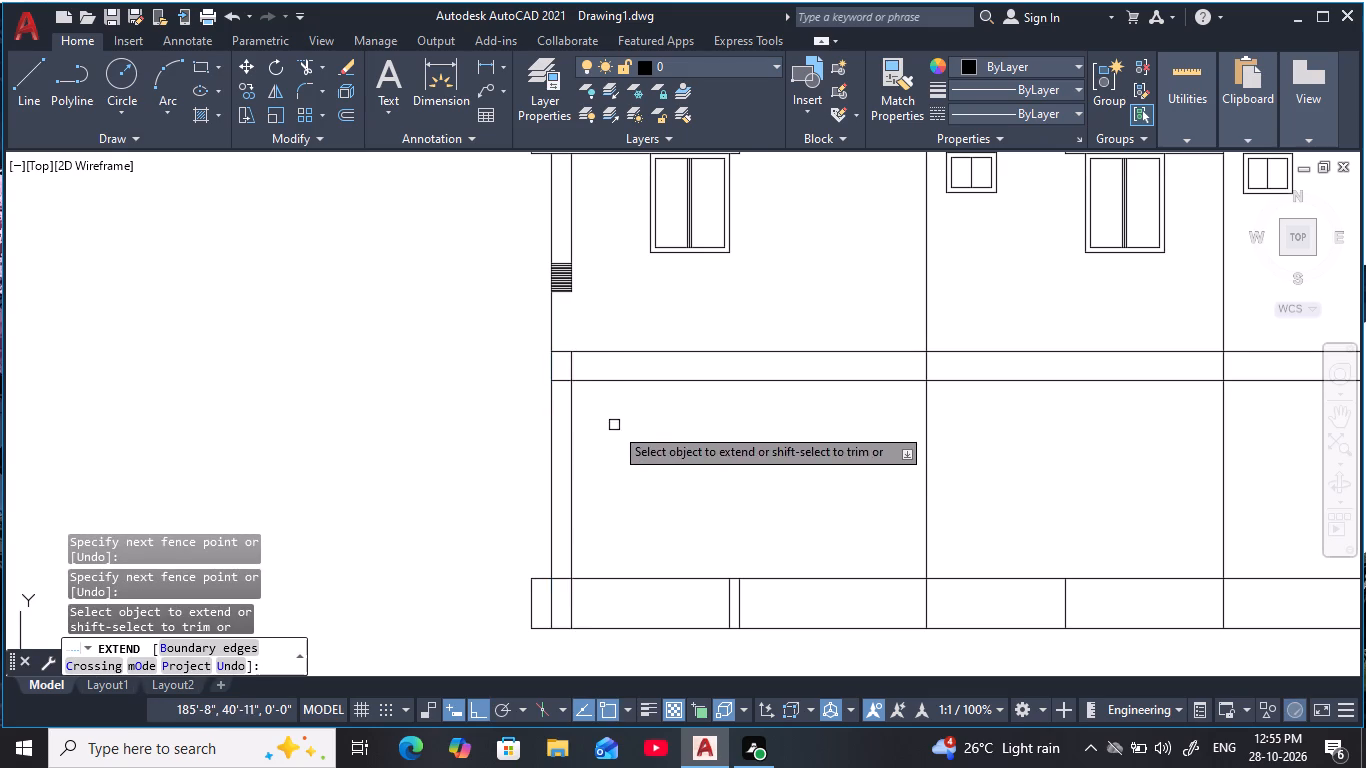
{"action": "middle_click", "coordinate": [614, 437]}
{"action": "key", "text": "Escape"}
{"action": "key", "text": "Escape"}
{"action": "key", "text": "Escape"}
{"action": "key", "text": "Escape"}
{"action": "key", "text": "Escape"}
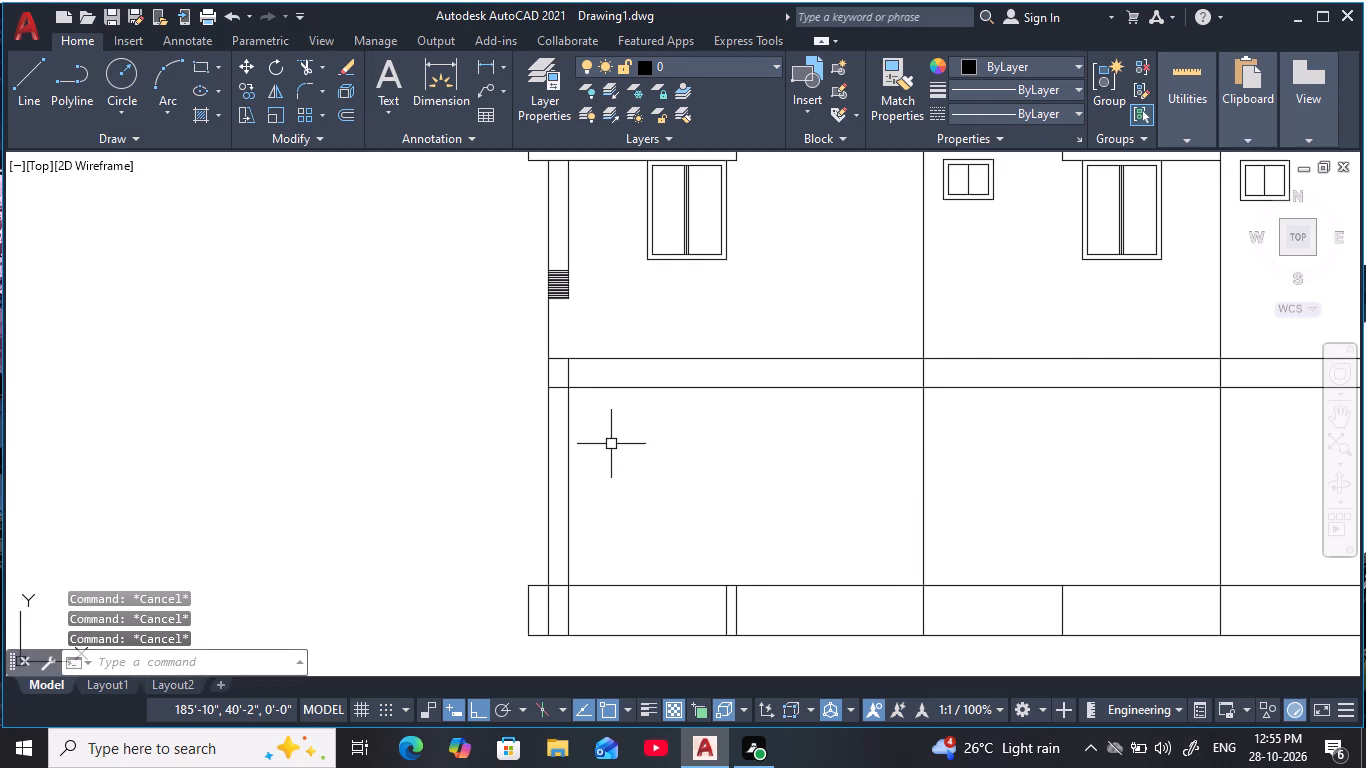
Trim the outer vertical line between the floor band and the plinth, and the inner vertical line inside the band.
{"action": "type", "text": "tr"}
{"action": "key", "text": "space"}
{"action": "left_click", "coordinate": [543, 433]}
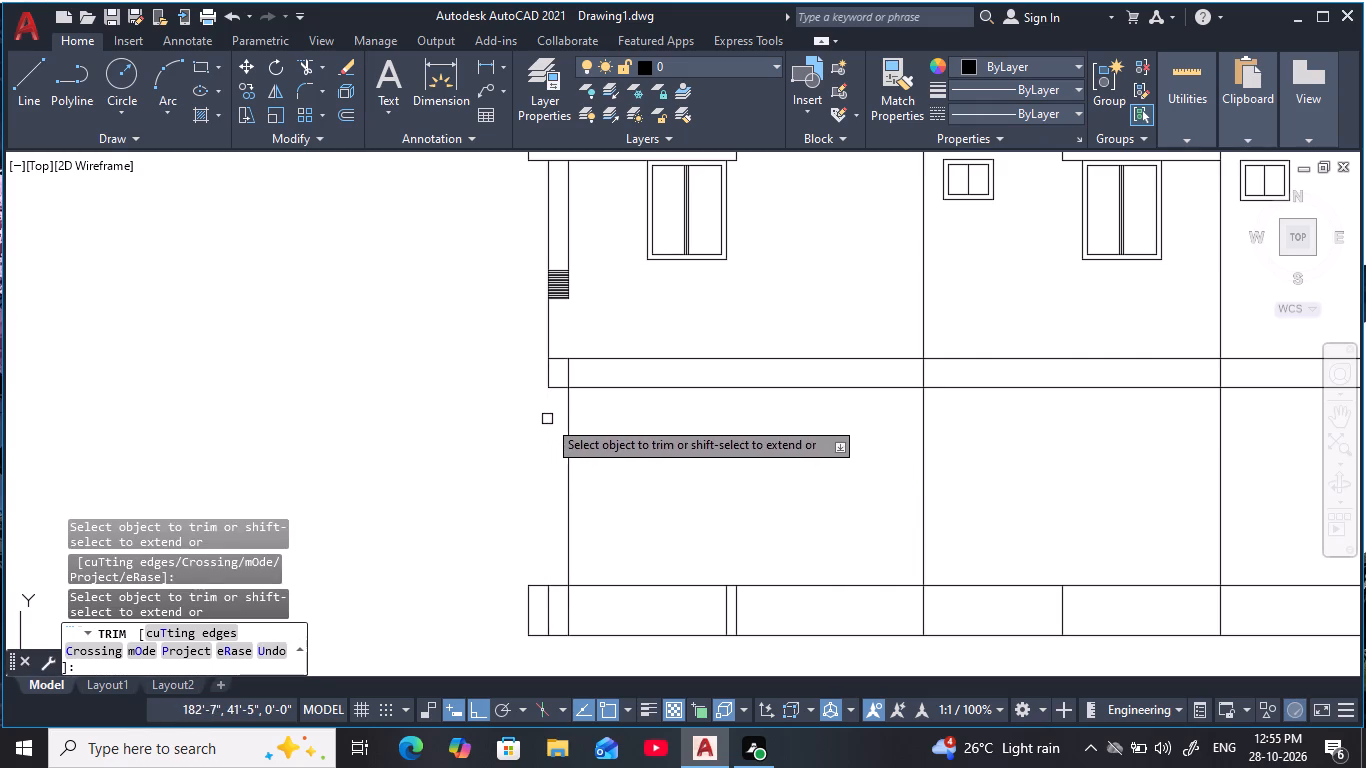
{"action": "middle_click_drag", "start_coordinate": [649, 439], "coordinate": [582, 444]}
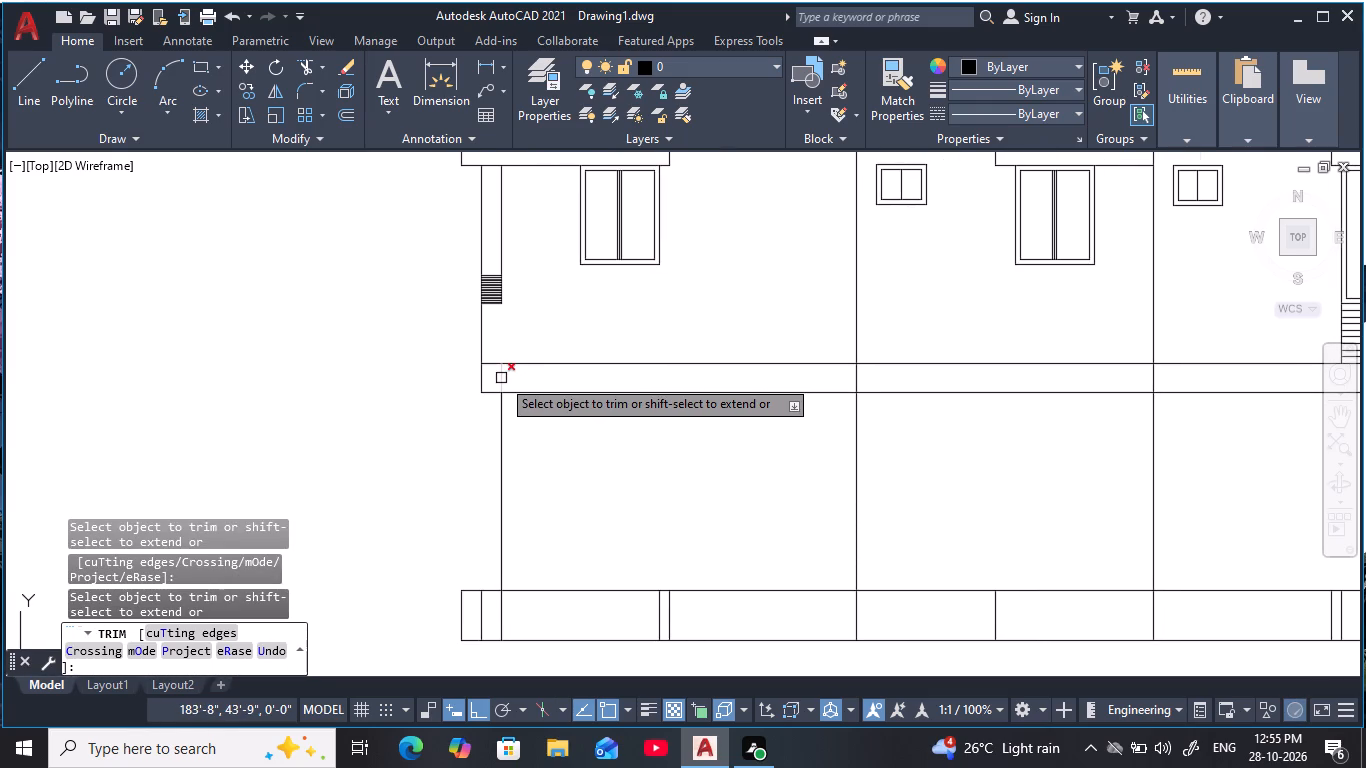
{"action": "left_click", "coordinate": [501, 378]}
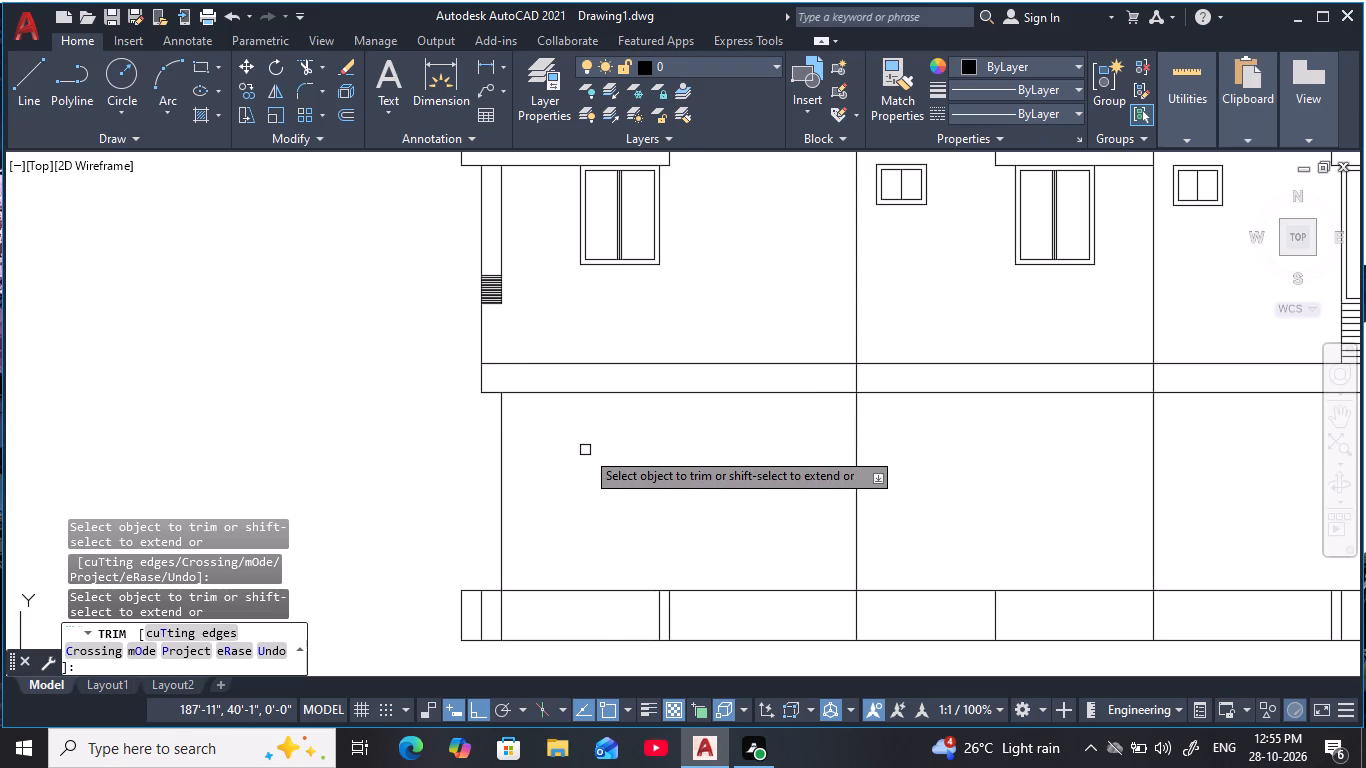
{"action": "key", "text": "Escape"}
{"action": "key", "text": "Escape"}
{"action": "key", "text": "Escape"}
{"action": "key", "text": "Escape"}
{"action": "key", "text": "Escape"}
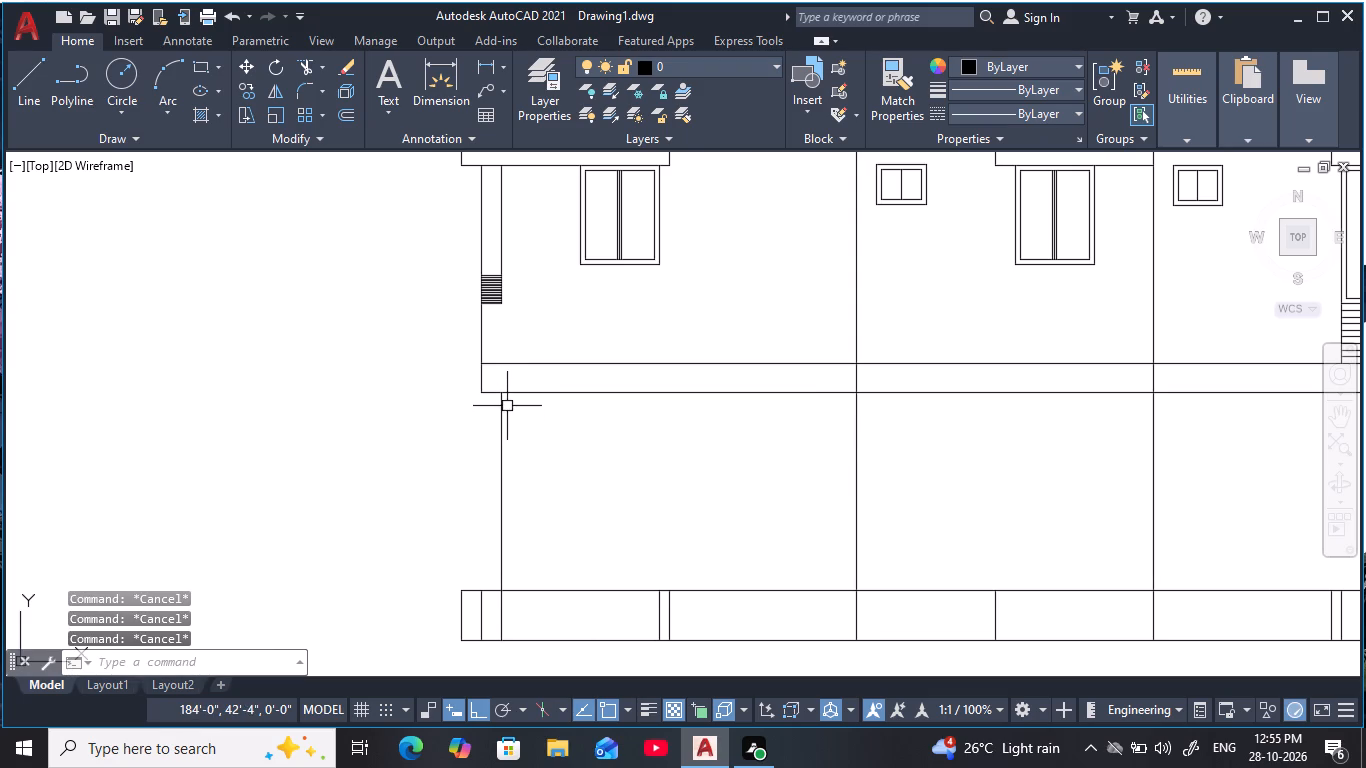
{"action": "key", "text": "Escape"}
{"action": "key", "text": "Escape"}
{"action": "key", "text": "Escape"}
{"action": "key", "text": "Escape"}
{"action": "key", "text": "Escape"}
{"action": "key", "text": "Escape"}
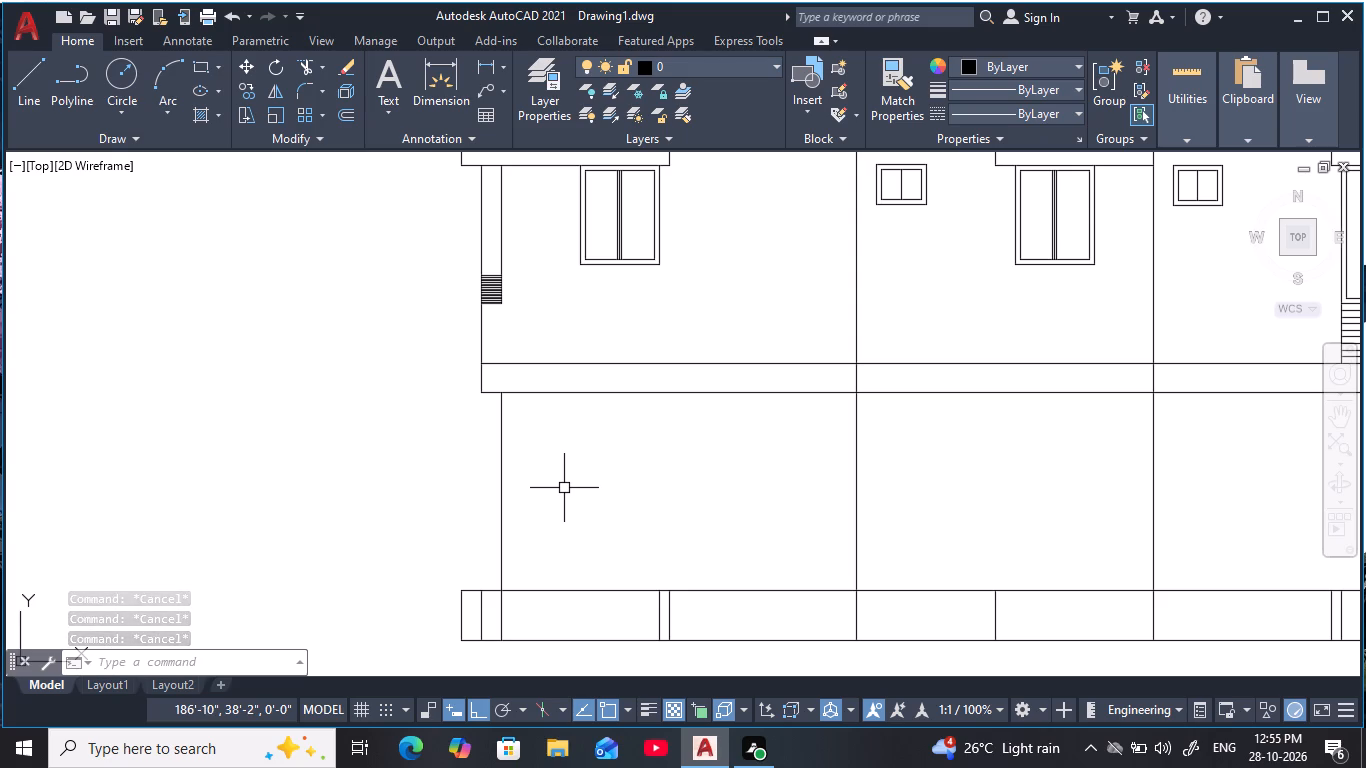
Offset the left ground-storey wall line inward, toward the building's interior, by 1'-6".
{"action": "key", "text": "o"}
{"action": "key", "text": "space"}
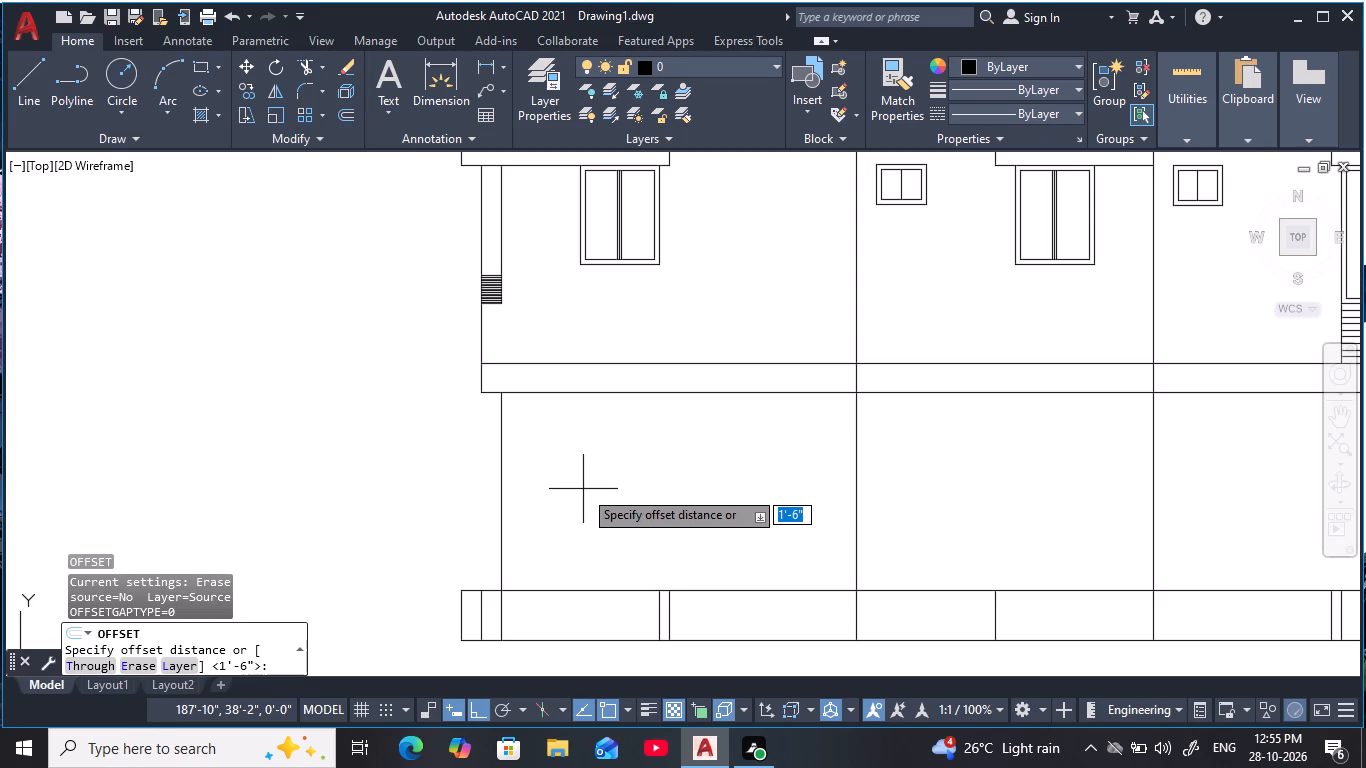
{"action": "key", "text": "1"}
{"action": "key", "text": "apostrophe"}
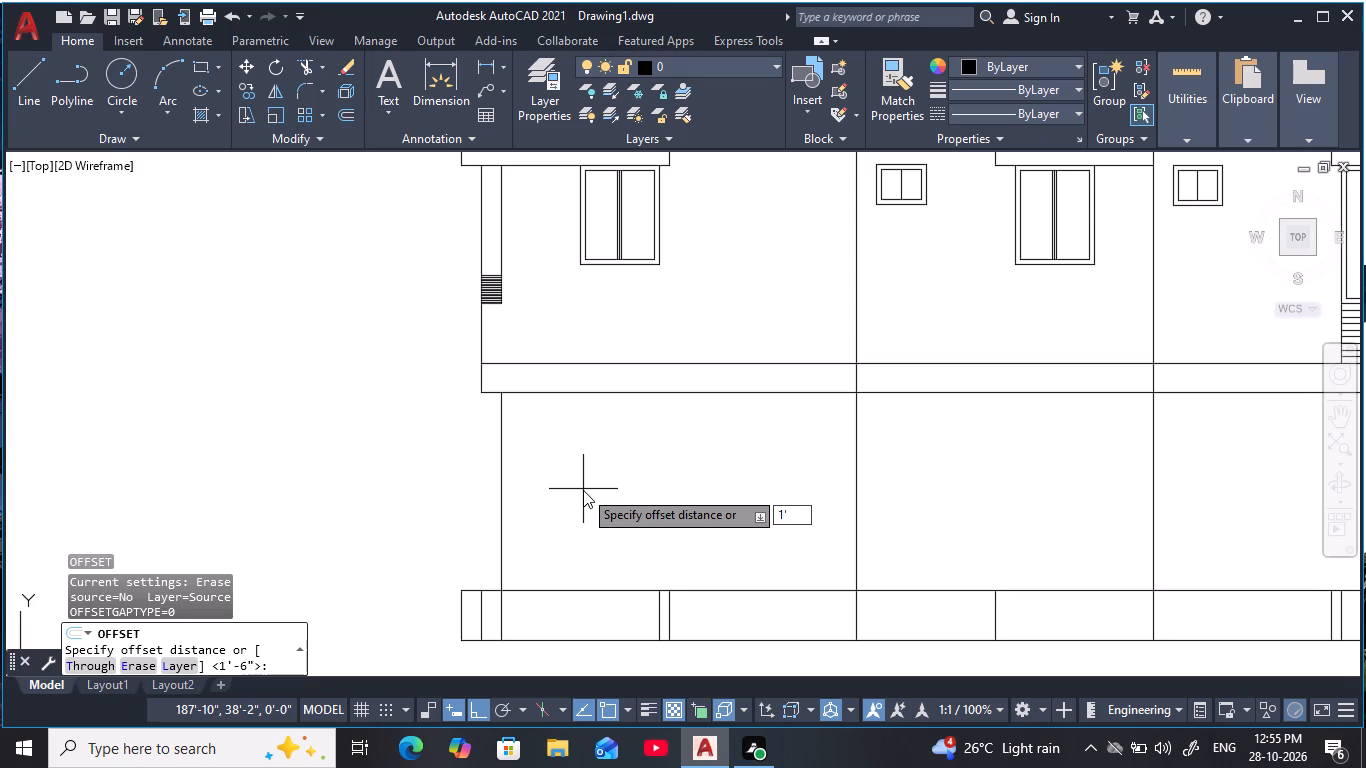
{"action": "type", "text": "6"}
{"action": "key", "text": "space"}
{"action": "left_click", "coordinate": [503, 546]}
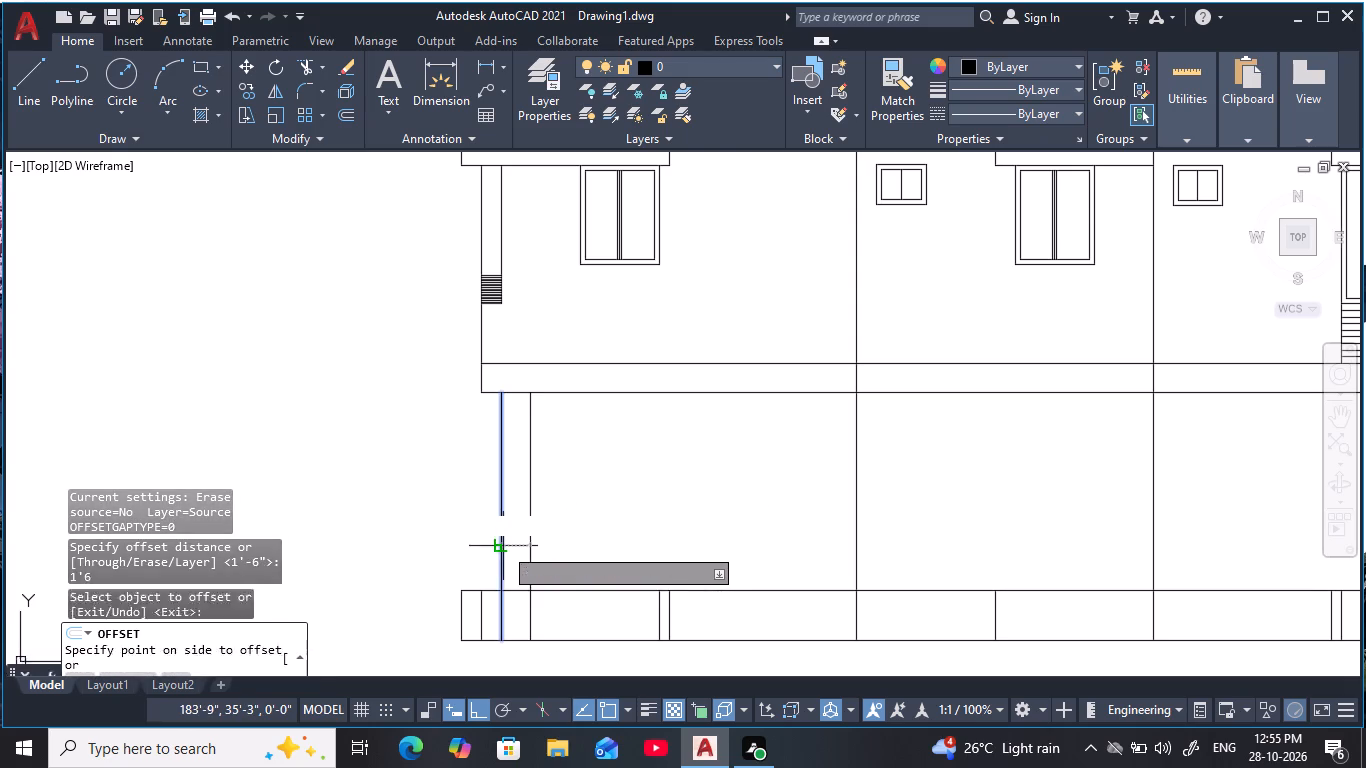
{"action": "left_click", "coordinate": [591, 521]}
{"action": "key", "text": "Escape"}
{"action": "key", "text": "Escape"}
{"action": "key", "text": "Escape"}
{"action": "key", "text": "Escape"}
{"action": "key", "text": "Escape"}
Trim the floor band's lower line between the left wall line and its 1'-6" offset copy.
{"action": "type", "text": "tr"}
{"action": "key", "text": "space"}
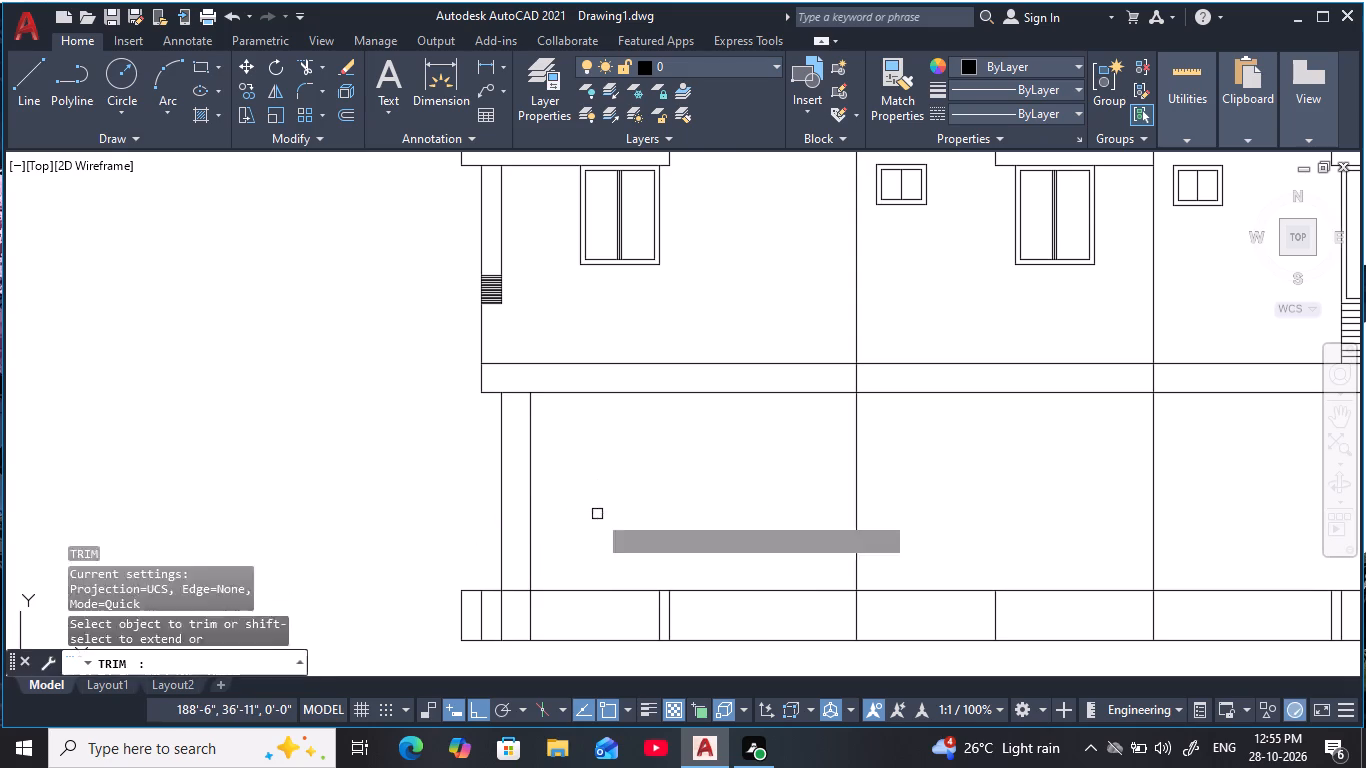
{"action": "left_click", "coordinate": [518, 395]}
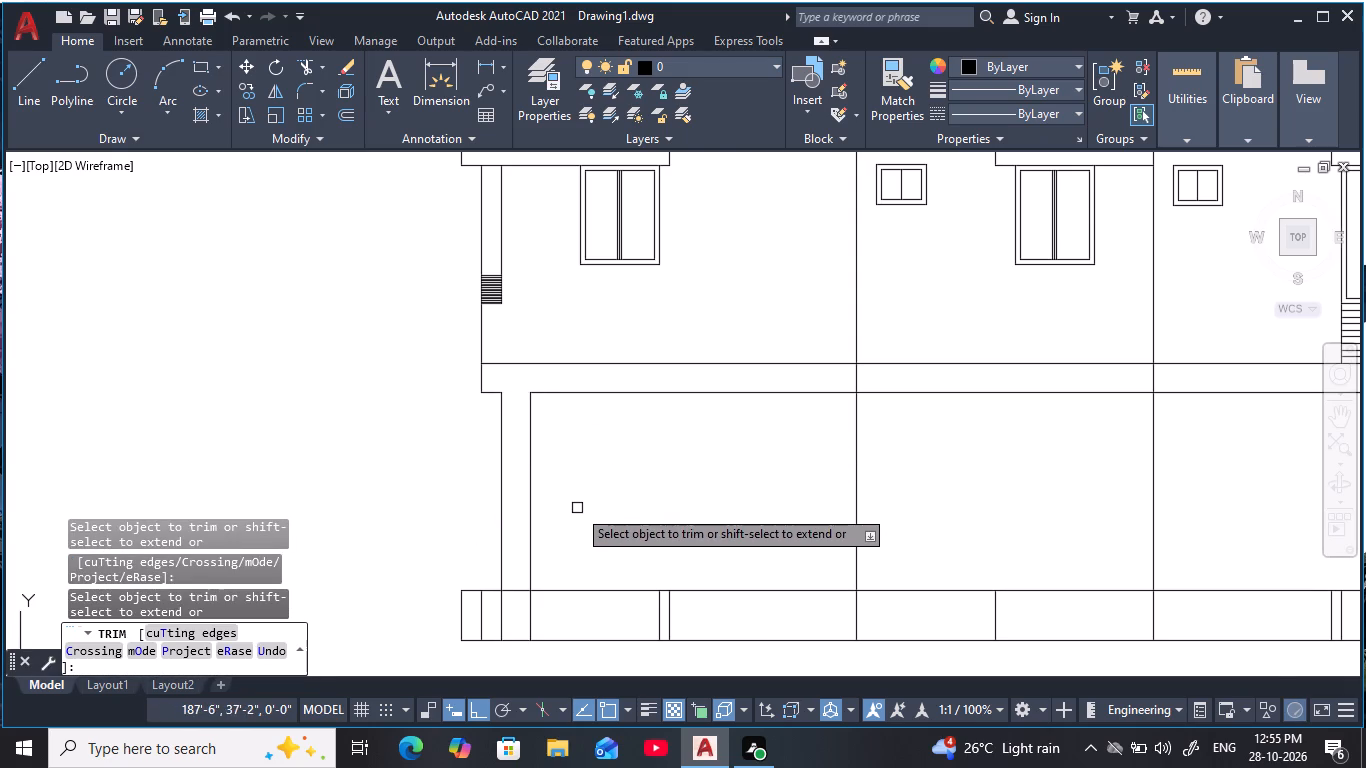
{"action": "key", "text": "Escape"}
{"action": "key", "text": "Escape"}
{"action": "key", "text": "Escape"}
Extend the left wall line up to the upper line of the floor band.
{"action": "key", "text": "e"}
{"action": "key", "text": "x"}
{"action": "key", "text": "space"}
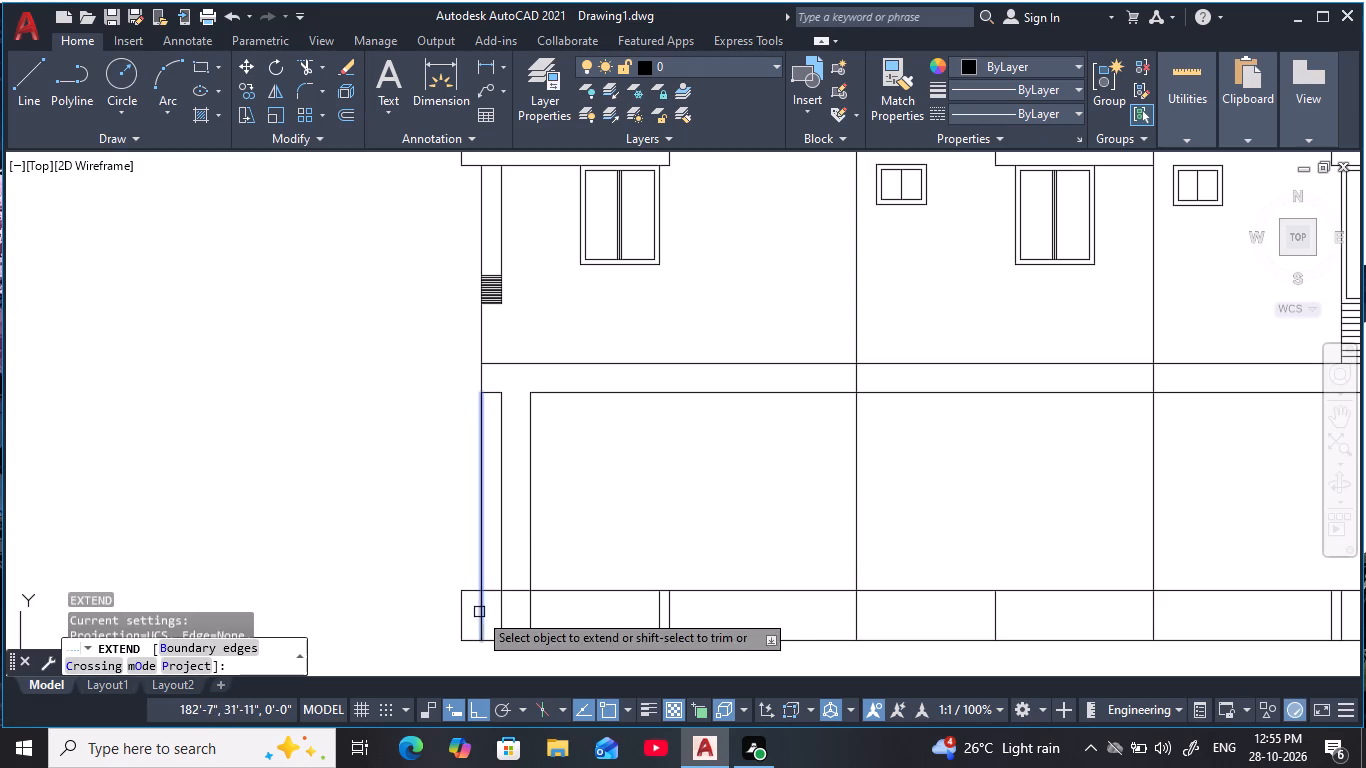
{"action": "left_click", "coordinate": [500, 415]}
{"action": "key", "text": "Escape"}
{"action": "key", "text": "Escape"}
{"action": "key", "text": "Escape"}
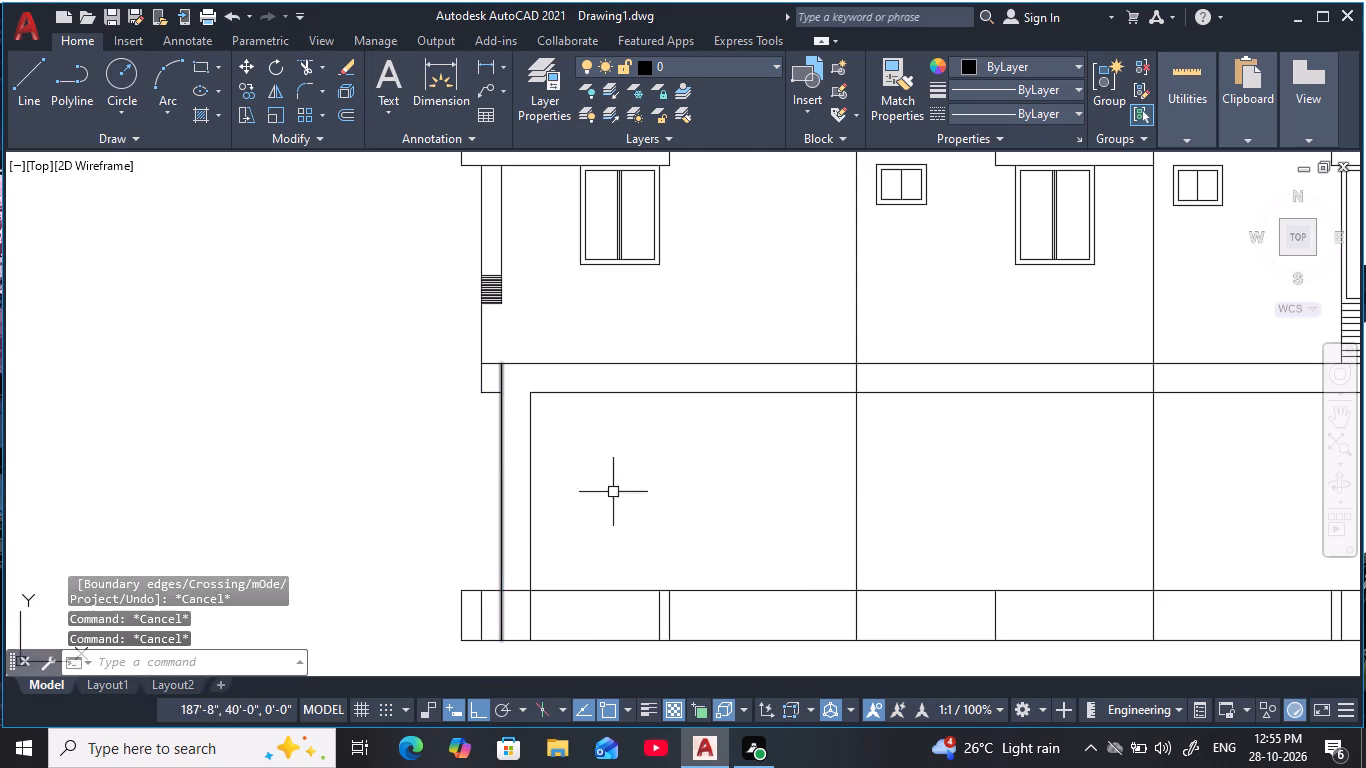
{"action": "key", "text": "Escape"}
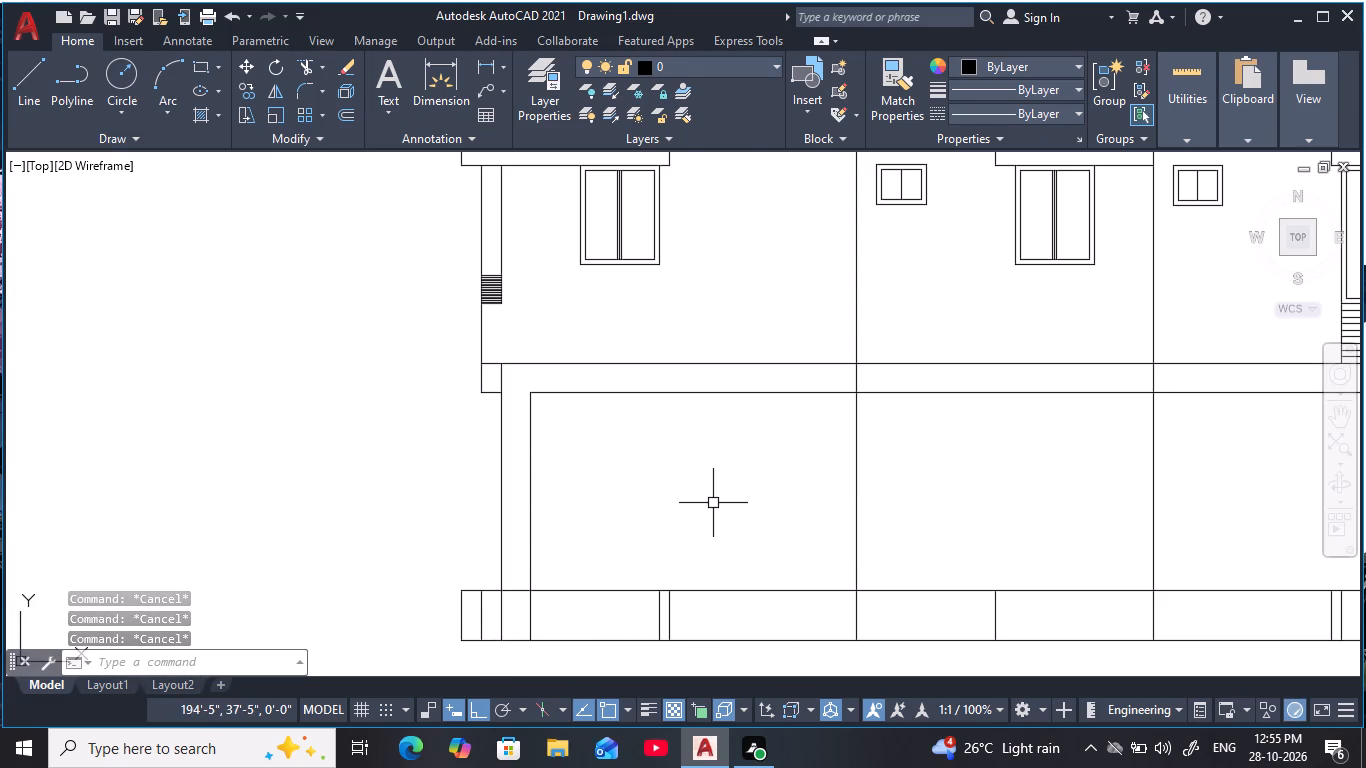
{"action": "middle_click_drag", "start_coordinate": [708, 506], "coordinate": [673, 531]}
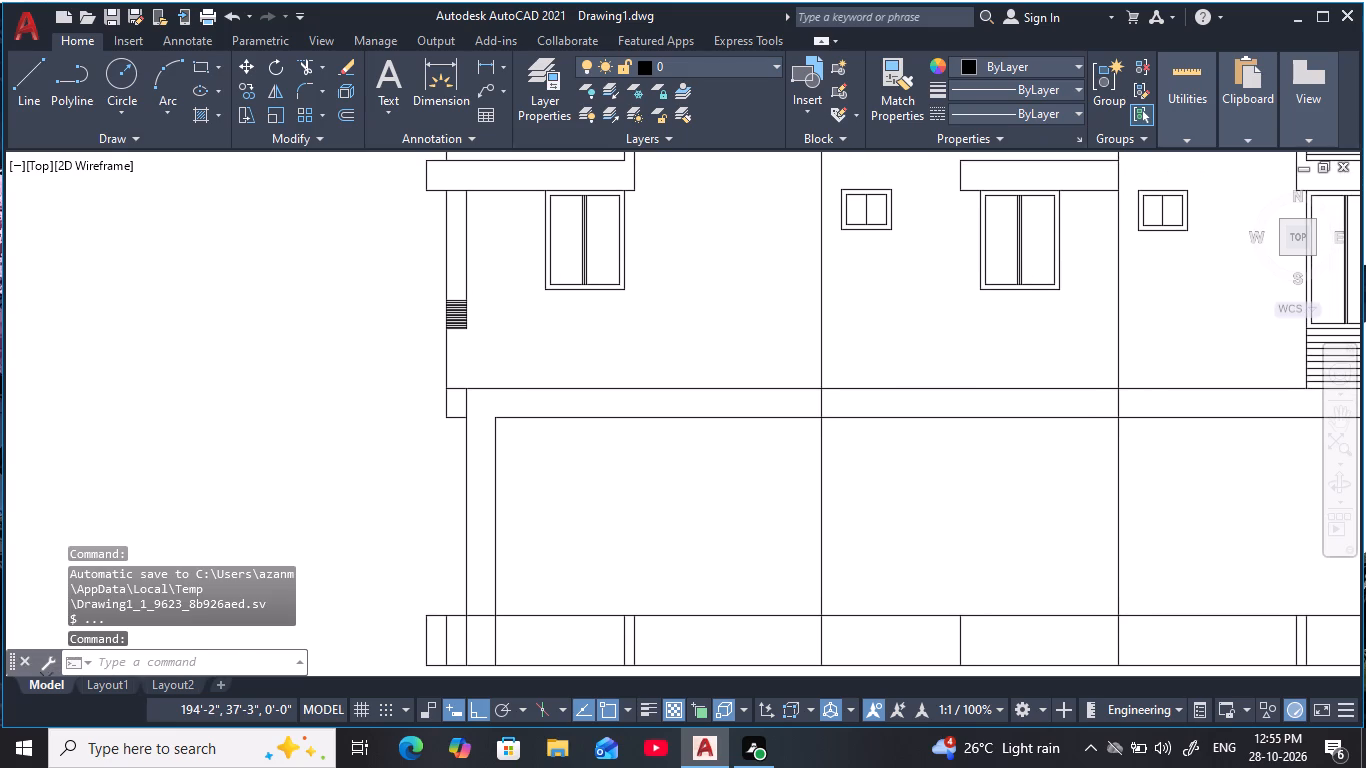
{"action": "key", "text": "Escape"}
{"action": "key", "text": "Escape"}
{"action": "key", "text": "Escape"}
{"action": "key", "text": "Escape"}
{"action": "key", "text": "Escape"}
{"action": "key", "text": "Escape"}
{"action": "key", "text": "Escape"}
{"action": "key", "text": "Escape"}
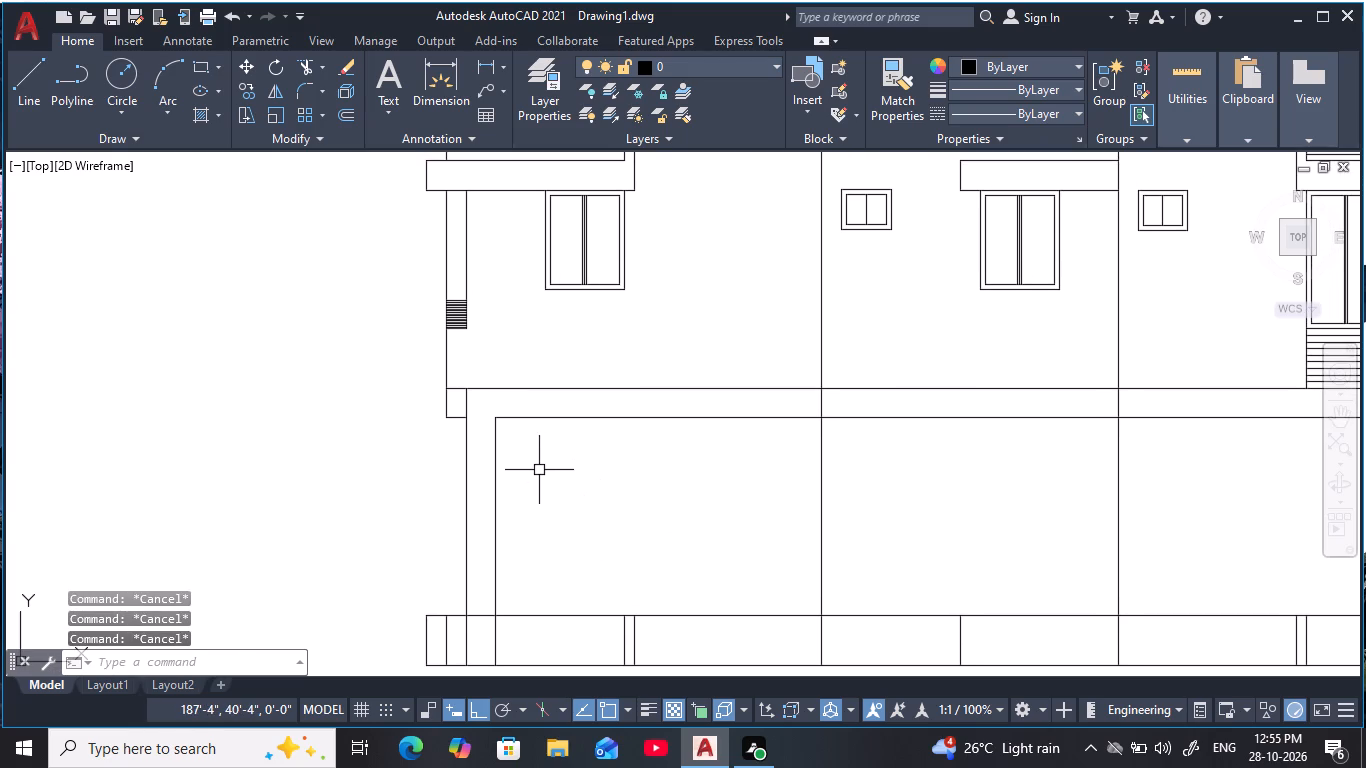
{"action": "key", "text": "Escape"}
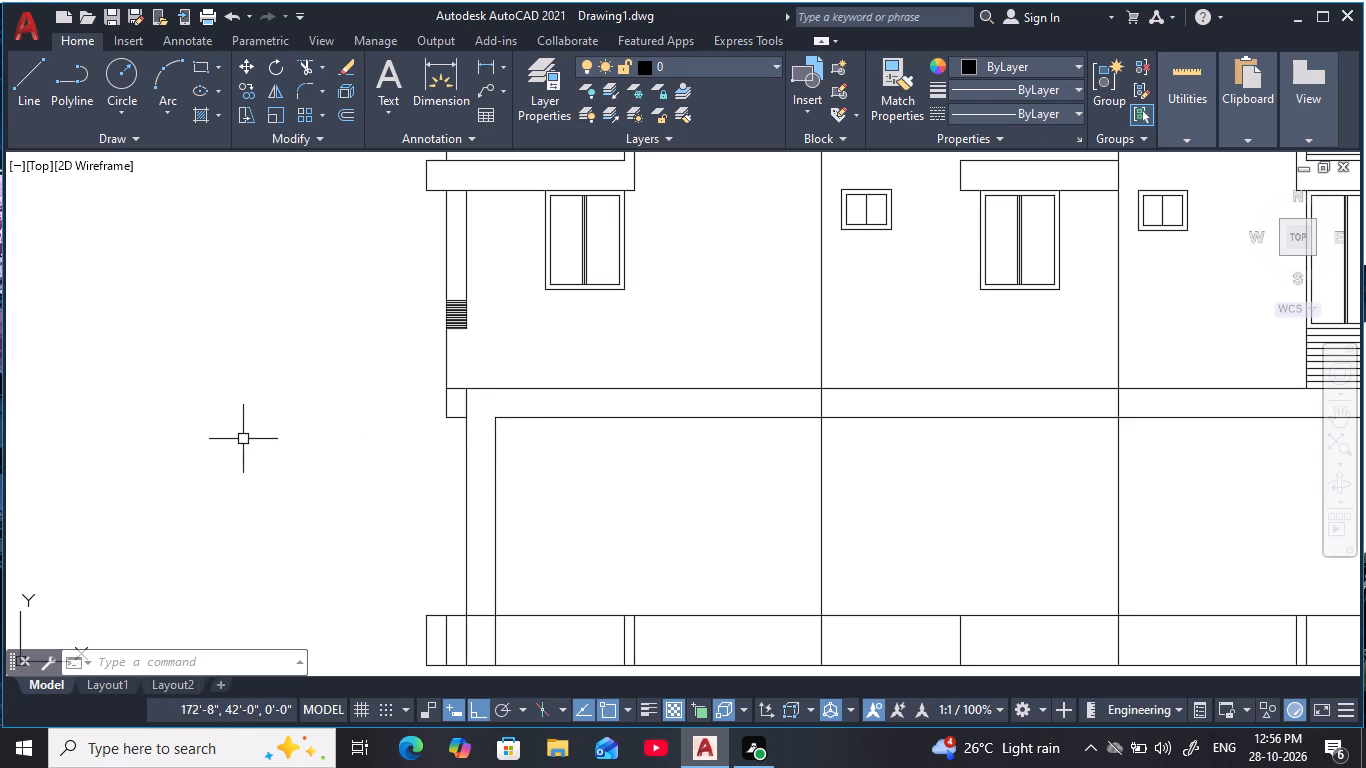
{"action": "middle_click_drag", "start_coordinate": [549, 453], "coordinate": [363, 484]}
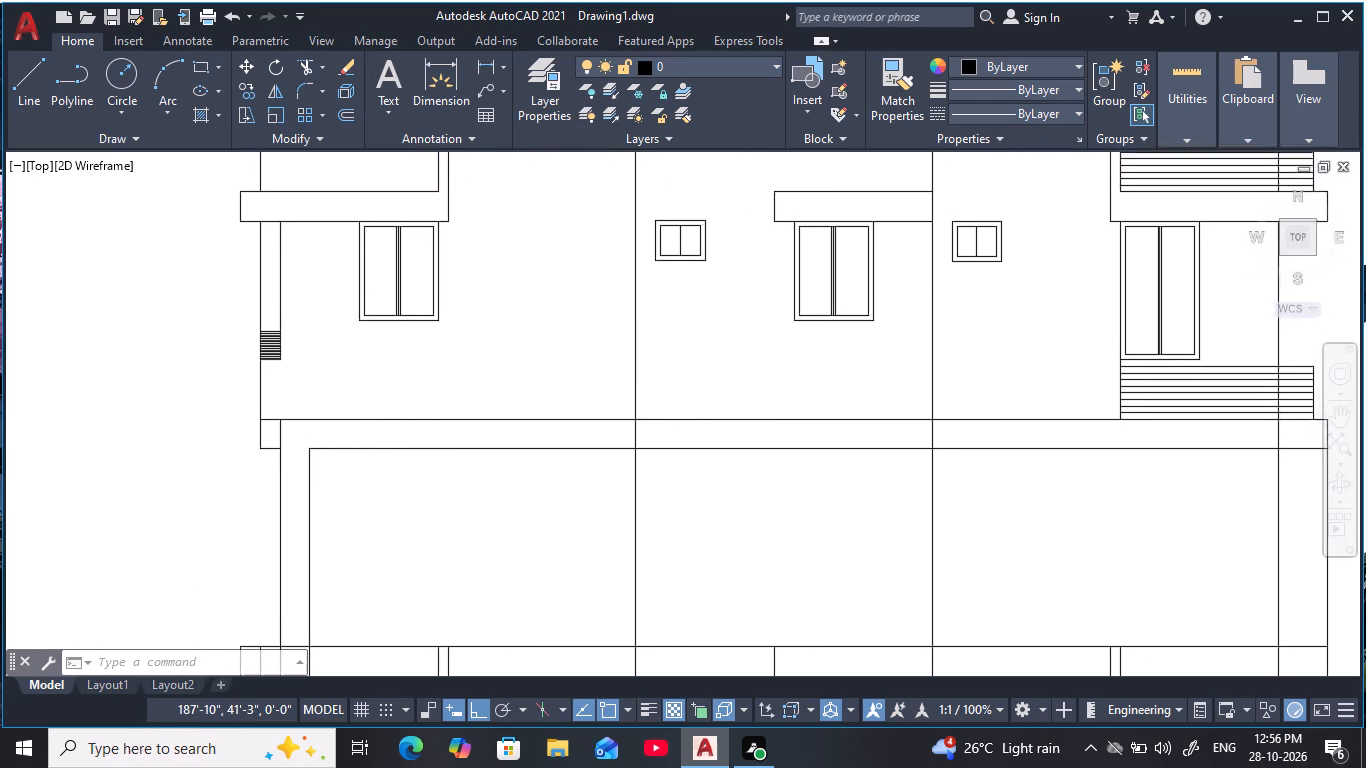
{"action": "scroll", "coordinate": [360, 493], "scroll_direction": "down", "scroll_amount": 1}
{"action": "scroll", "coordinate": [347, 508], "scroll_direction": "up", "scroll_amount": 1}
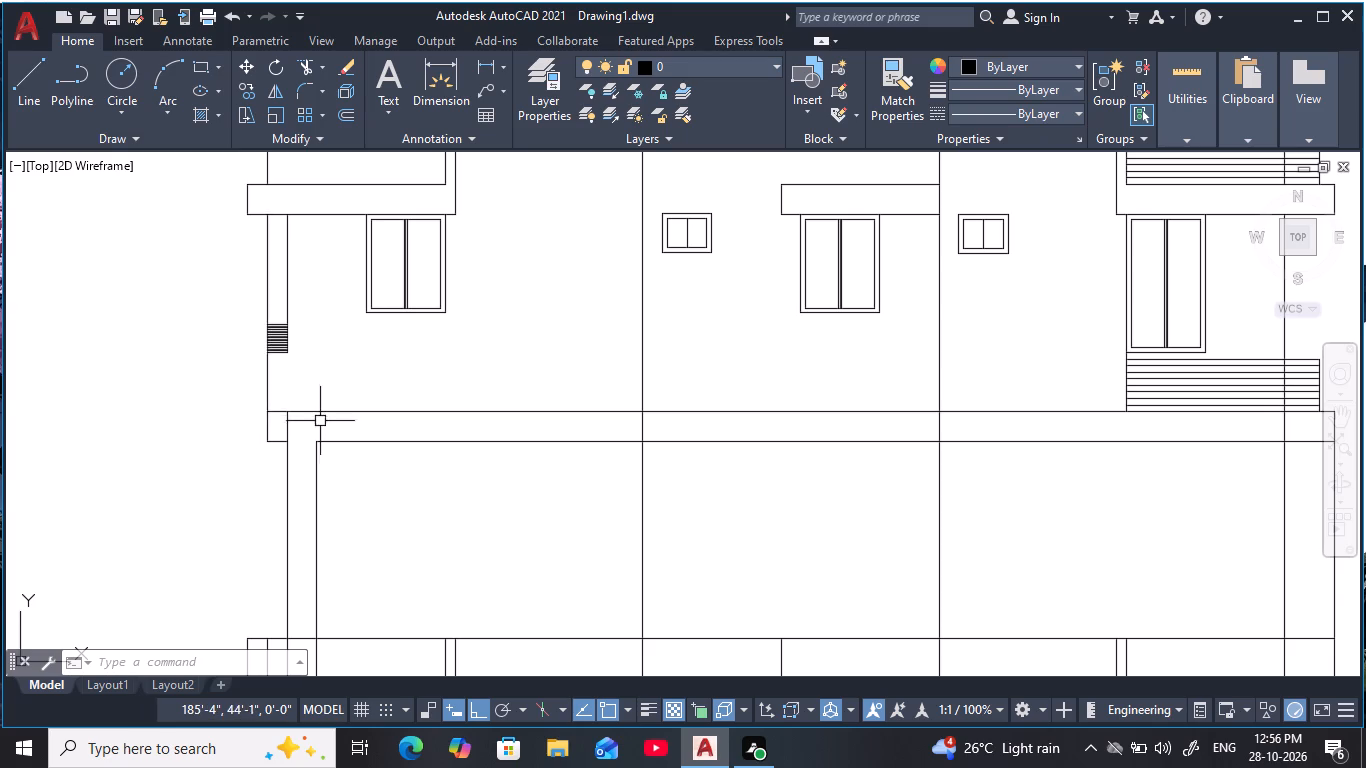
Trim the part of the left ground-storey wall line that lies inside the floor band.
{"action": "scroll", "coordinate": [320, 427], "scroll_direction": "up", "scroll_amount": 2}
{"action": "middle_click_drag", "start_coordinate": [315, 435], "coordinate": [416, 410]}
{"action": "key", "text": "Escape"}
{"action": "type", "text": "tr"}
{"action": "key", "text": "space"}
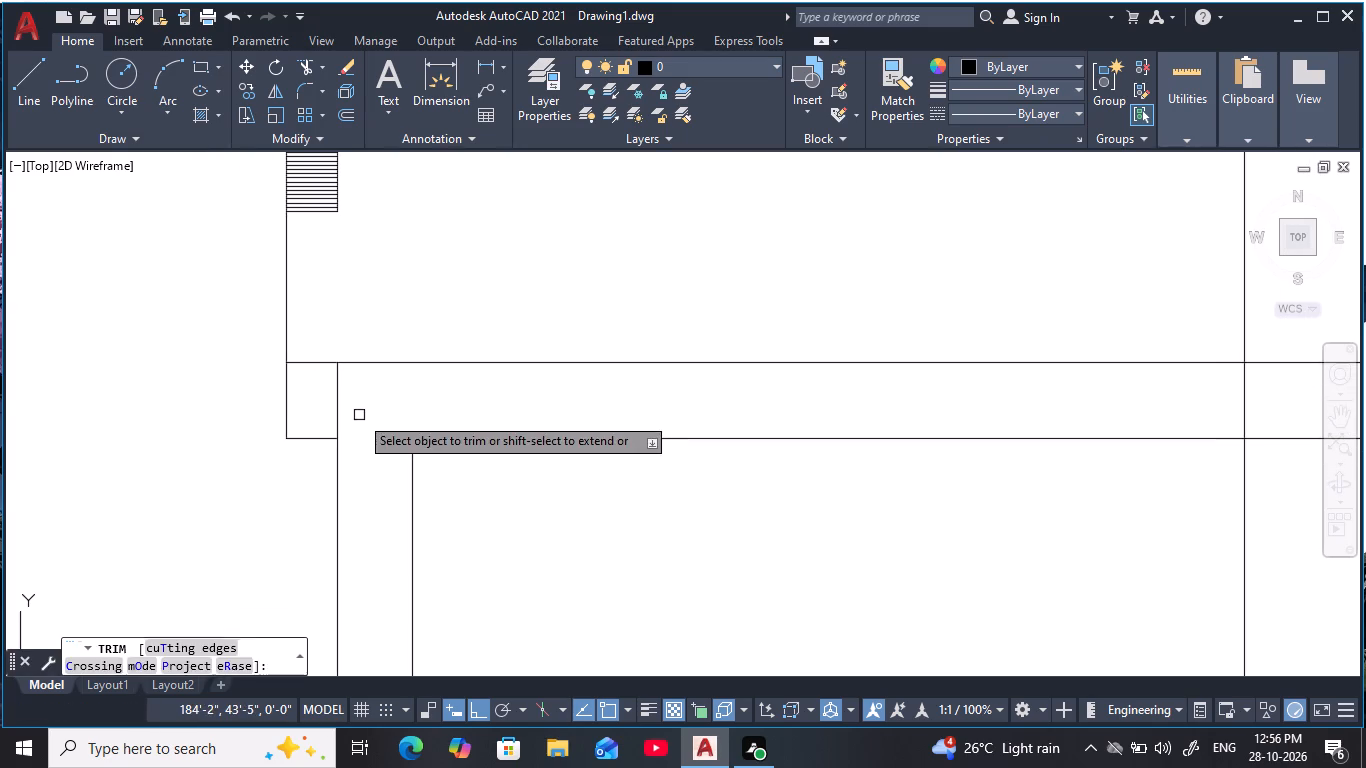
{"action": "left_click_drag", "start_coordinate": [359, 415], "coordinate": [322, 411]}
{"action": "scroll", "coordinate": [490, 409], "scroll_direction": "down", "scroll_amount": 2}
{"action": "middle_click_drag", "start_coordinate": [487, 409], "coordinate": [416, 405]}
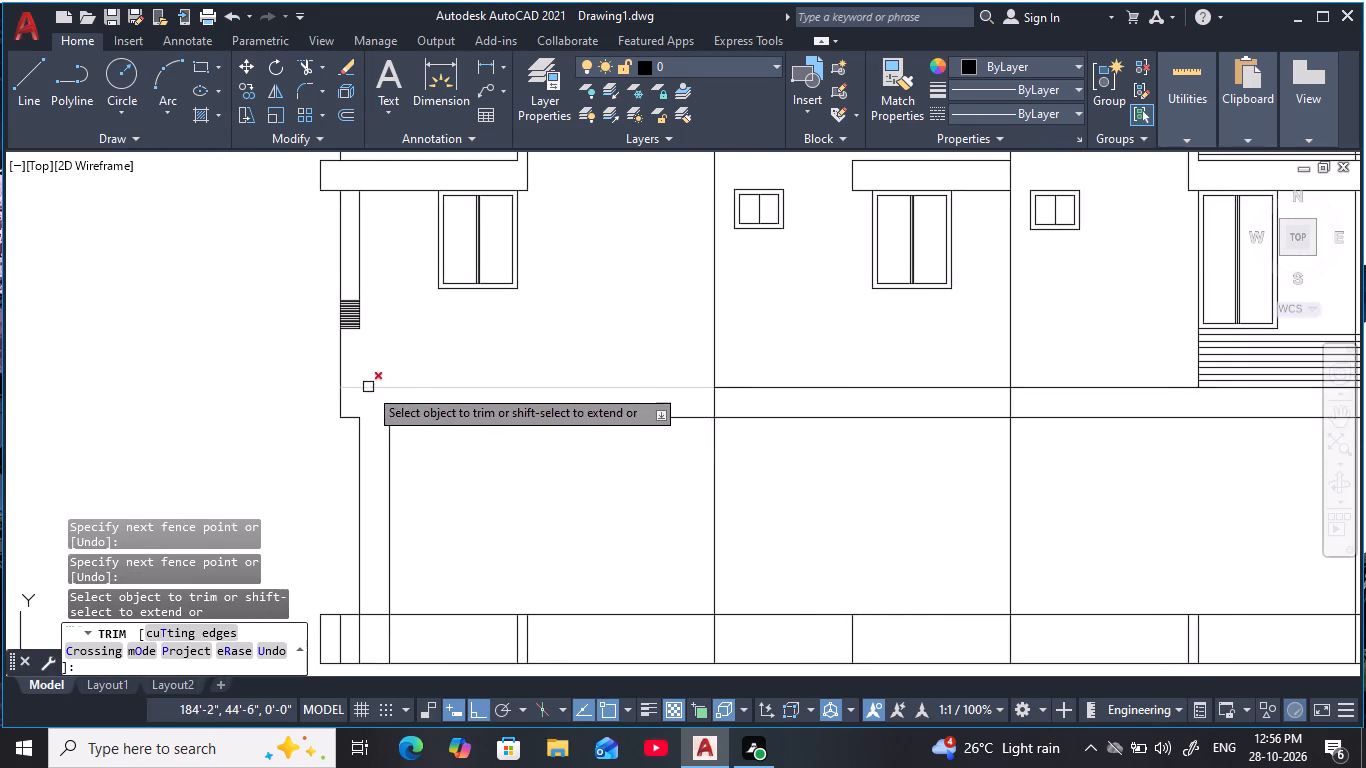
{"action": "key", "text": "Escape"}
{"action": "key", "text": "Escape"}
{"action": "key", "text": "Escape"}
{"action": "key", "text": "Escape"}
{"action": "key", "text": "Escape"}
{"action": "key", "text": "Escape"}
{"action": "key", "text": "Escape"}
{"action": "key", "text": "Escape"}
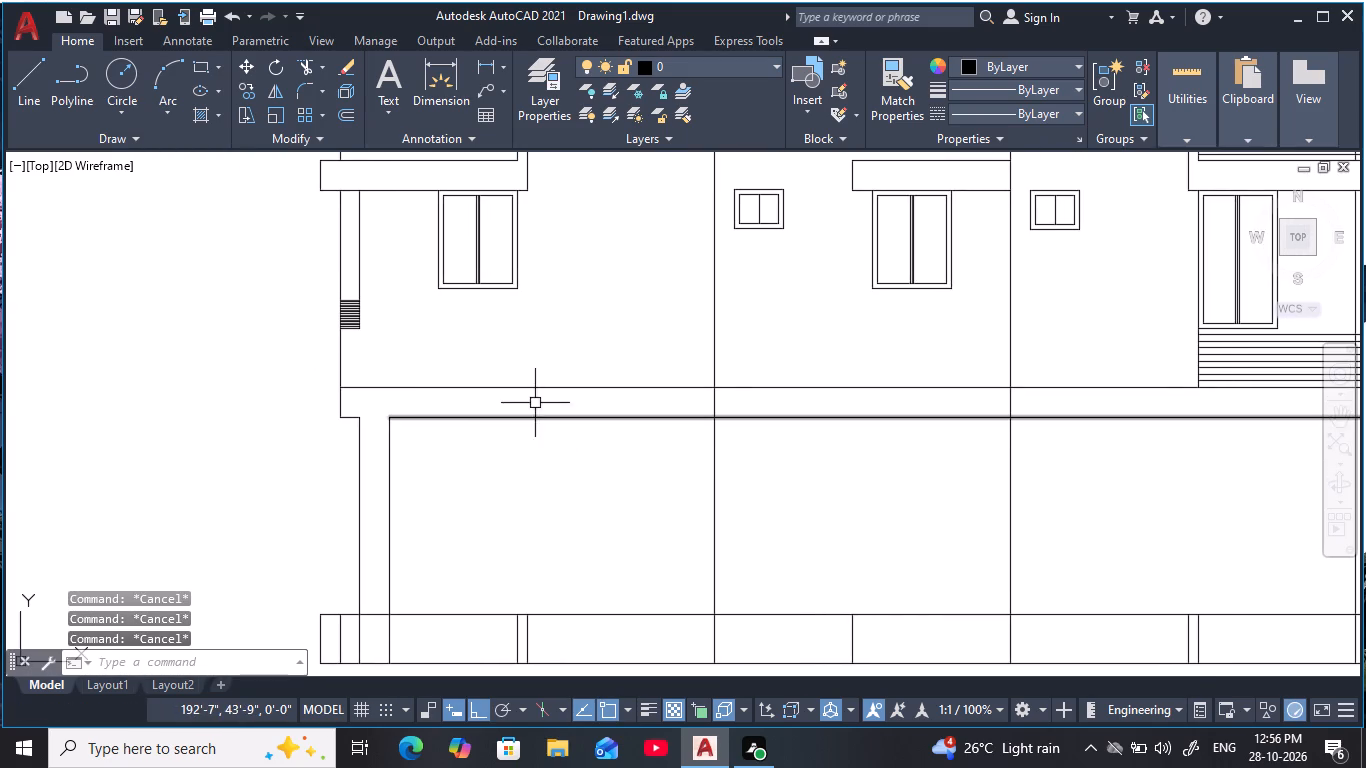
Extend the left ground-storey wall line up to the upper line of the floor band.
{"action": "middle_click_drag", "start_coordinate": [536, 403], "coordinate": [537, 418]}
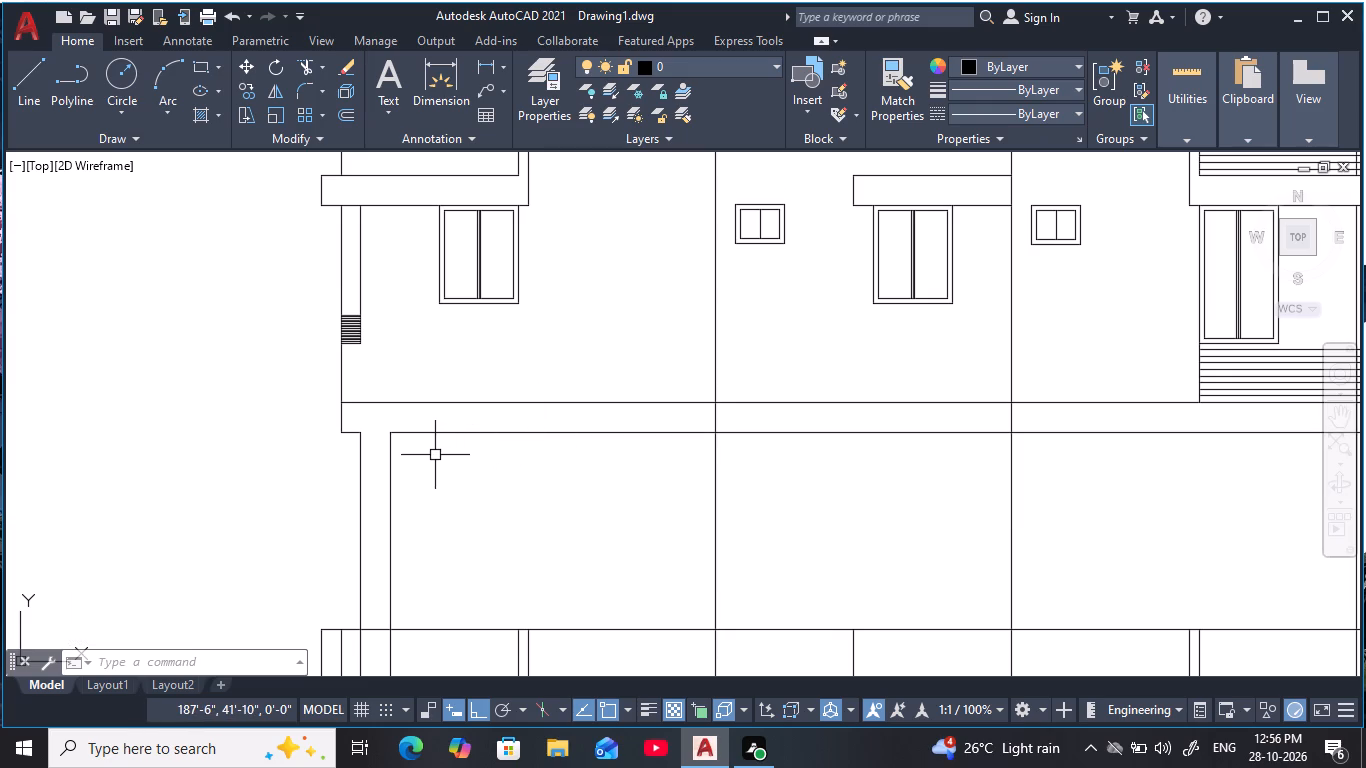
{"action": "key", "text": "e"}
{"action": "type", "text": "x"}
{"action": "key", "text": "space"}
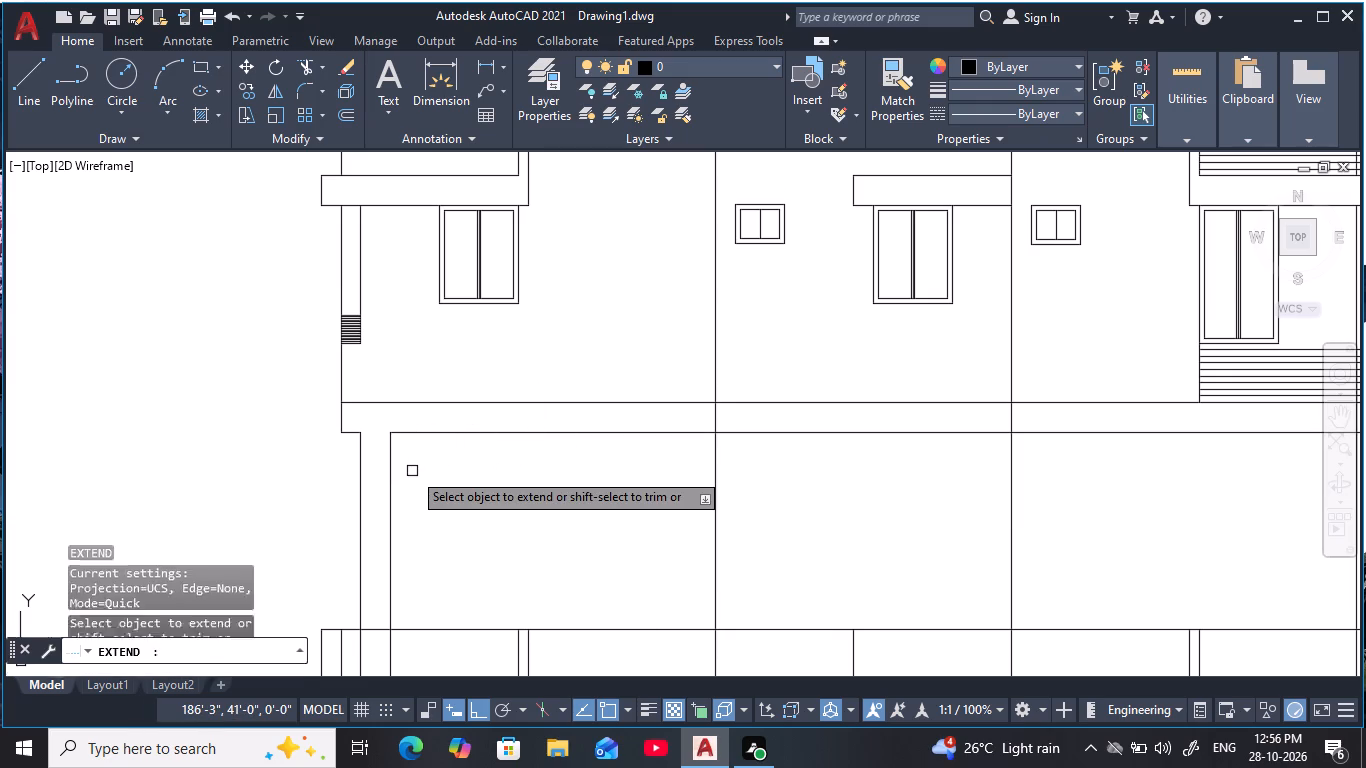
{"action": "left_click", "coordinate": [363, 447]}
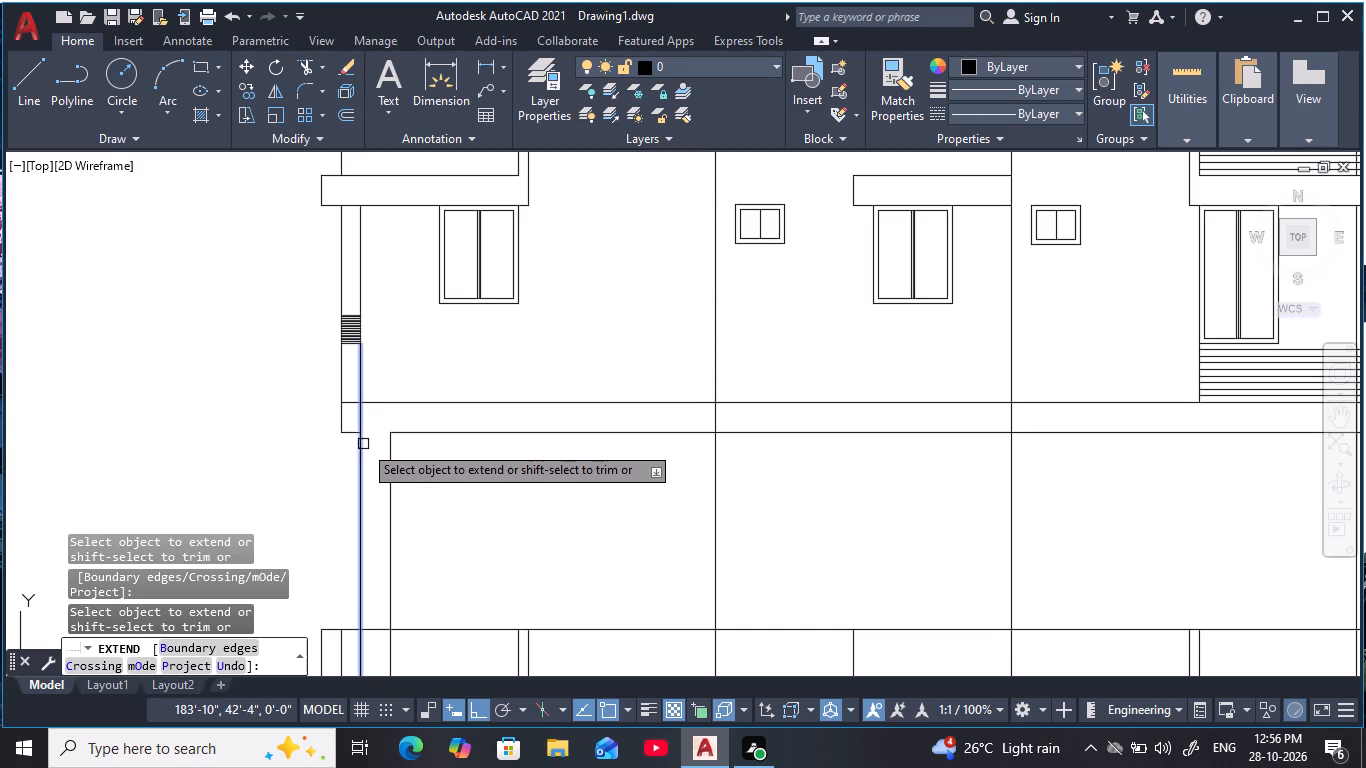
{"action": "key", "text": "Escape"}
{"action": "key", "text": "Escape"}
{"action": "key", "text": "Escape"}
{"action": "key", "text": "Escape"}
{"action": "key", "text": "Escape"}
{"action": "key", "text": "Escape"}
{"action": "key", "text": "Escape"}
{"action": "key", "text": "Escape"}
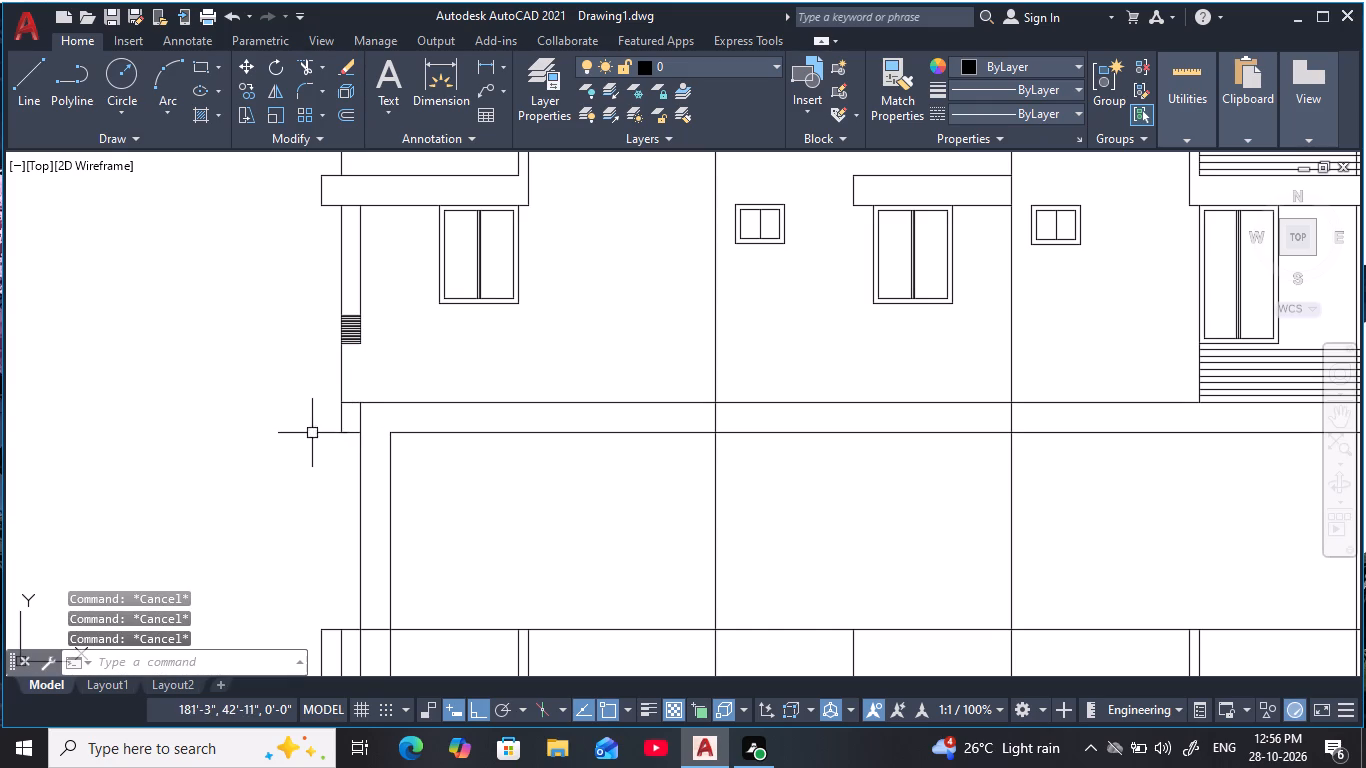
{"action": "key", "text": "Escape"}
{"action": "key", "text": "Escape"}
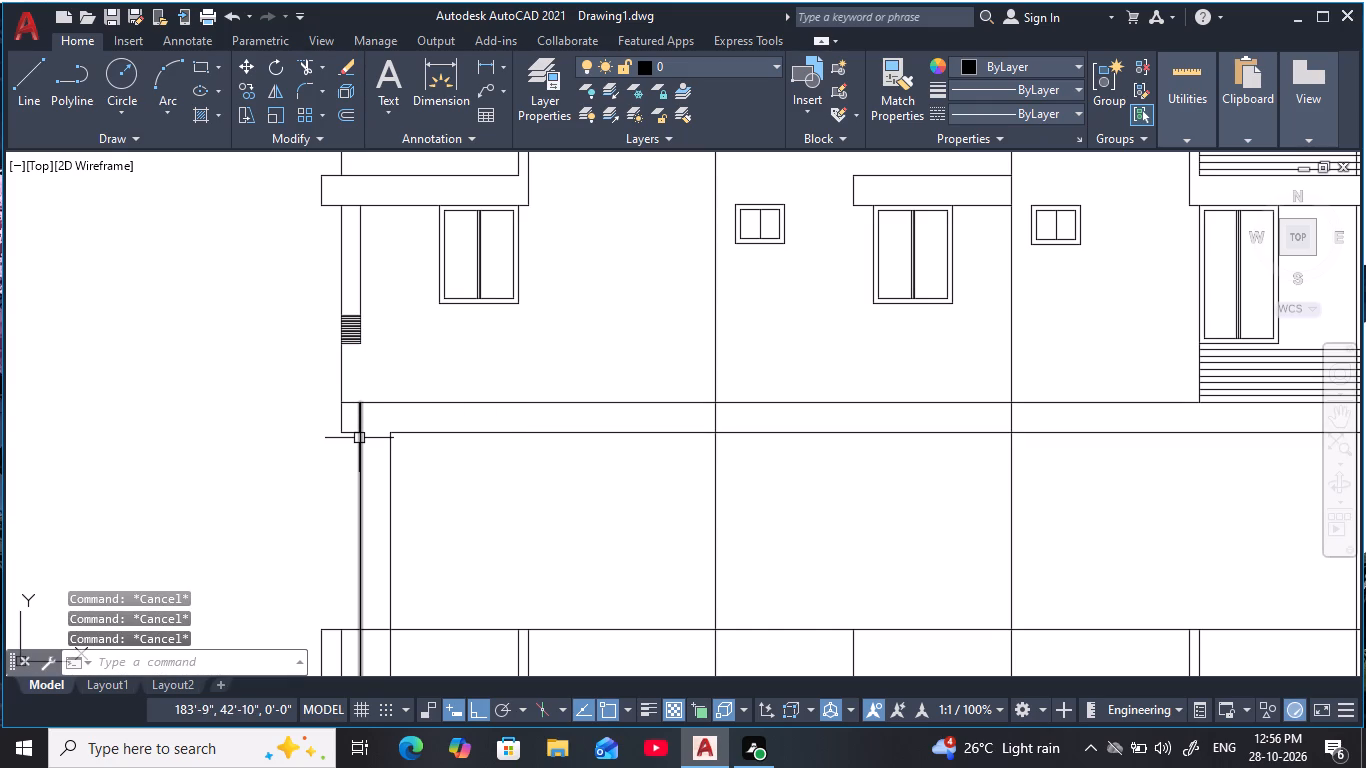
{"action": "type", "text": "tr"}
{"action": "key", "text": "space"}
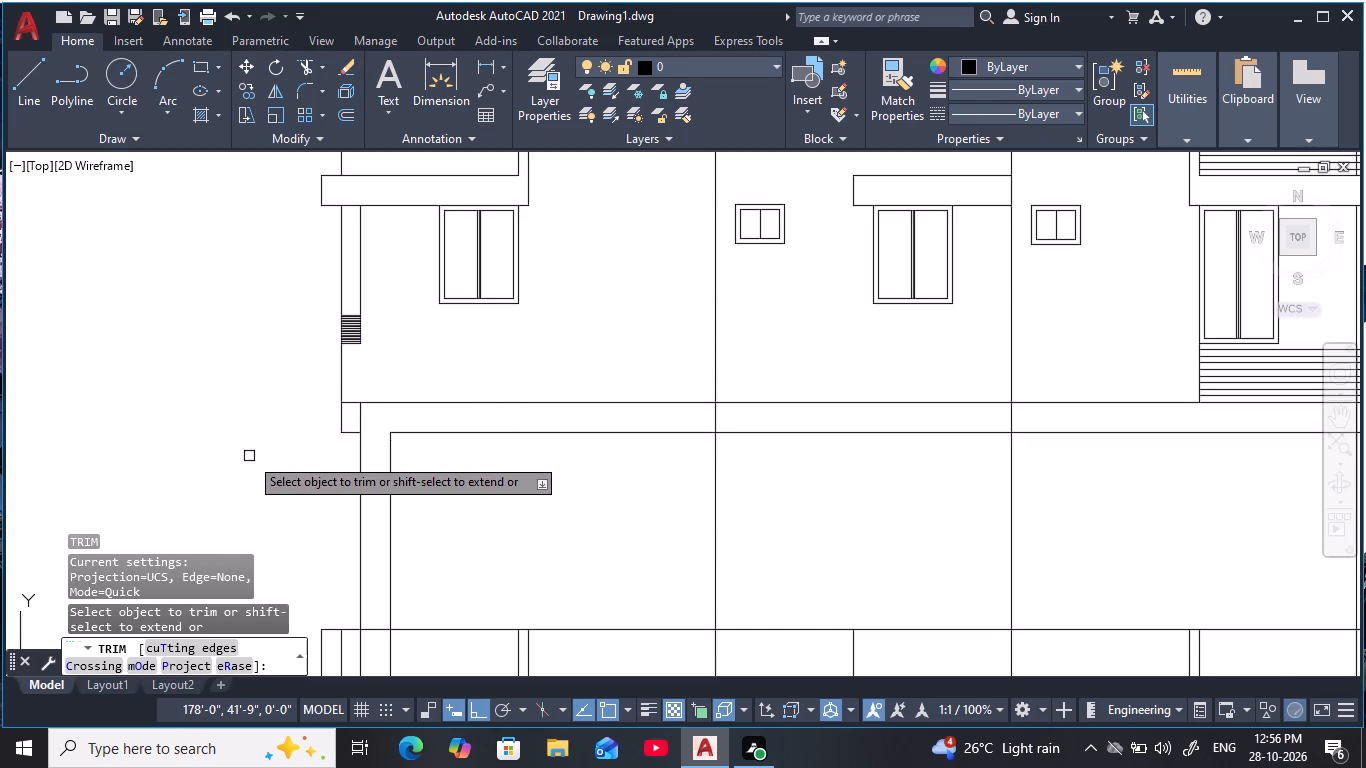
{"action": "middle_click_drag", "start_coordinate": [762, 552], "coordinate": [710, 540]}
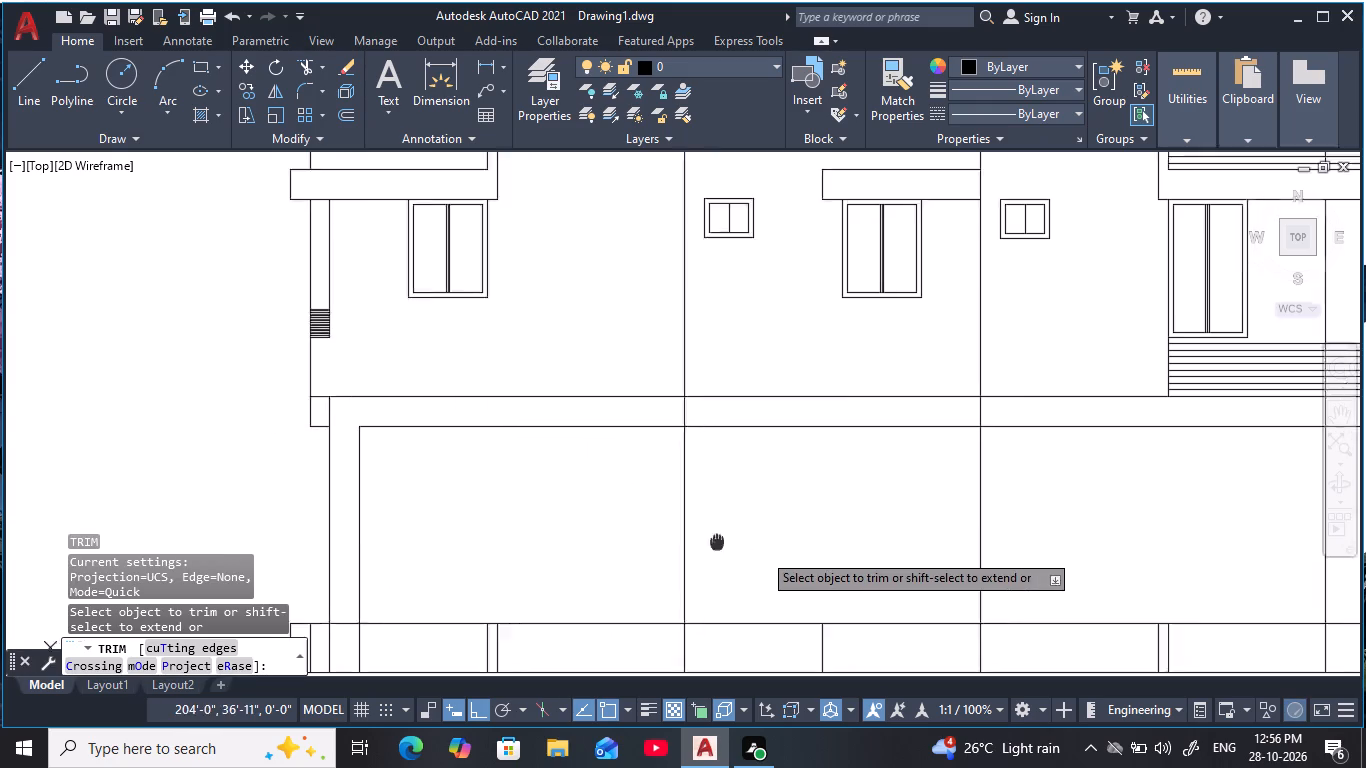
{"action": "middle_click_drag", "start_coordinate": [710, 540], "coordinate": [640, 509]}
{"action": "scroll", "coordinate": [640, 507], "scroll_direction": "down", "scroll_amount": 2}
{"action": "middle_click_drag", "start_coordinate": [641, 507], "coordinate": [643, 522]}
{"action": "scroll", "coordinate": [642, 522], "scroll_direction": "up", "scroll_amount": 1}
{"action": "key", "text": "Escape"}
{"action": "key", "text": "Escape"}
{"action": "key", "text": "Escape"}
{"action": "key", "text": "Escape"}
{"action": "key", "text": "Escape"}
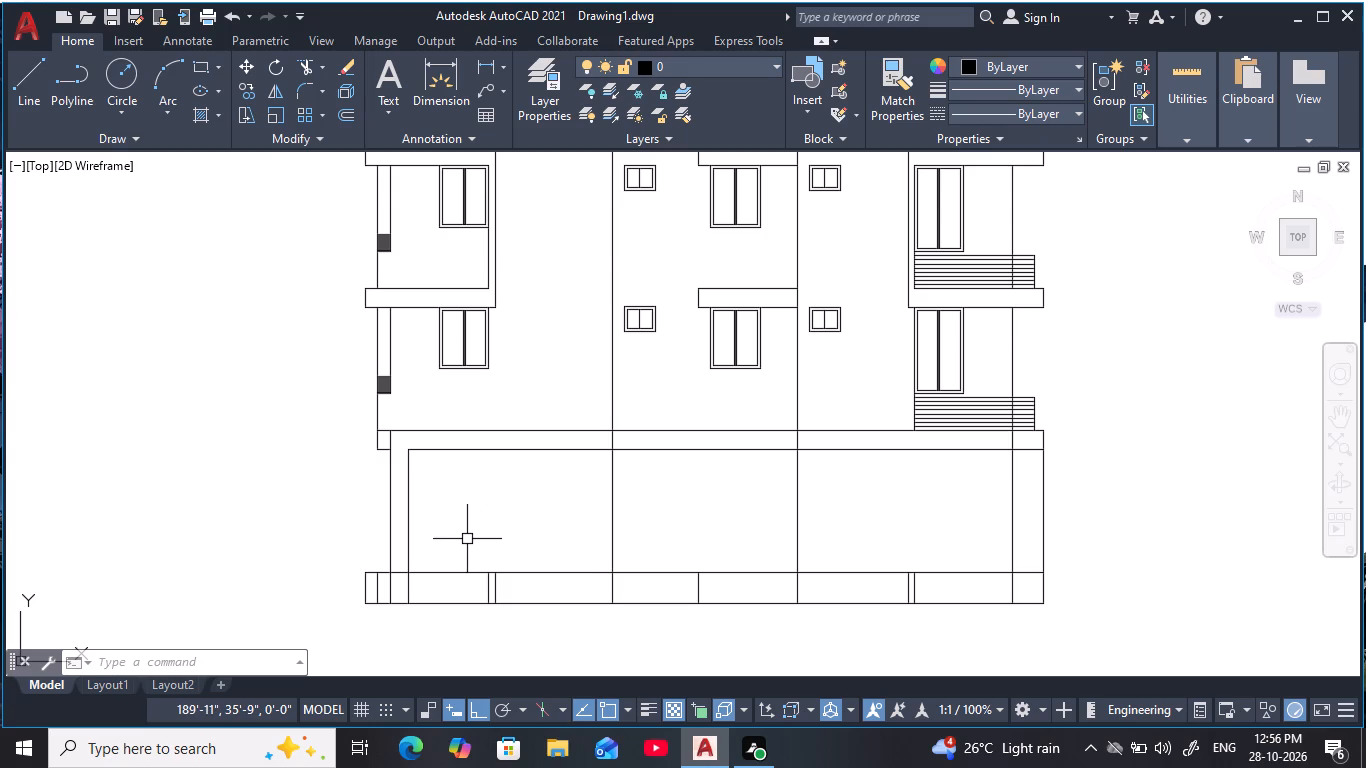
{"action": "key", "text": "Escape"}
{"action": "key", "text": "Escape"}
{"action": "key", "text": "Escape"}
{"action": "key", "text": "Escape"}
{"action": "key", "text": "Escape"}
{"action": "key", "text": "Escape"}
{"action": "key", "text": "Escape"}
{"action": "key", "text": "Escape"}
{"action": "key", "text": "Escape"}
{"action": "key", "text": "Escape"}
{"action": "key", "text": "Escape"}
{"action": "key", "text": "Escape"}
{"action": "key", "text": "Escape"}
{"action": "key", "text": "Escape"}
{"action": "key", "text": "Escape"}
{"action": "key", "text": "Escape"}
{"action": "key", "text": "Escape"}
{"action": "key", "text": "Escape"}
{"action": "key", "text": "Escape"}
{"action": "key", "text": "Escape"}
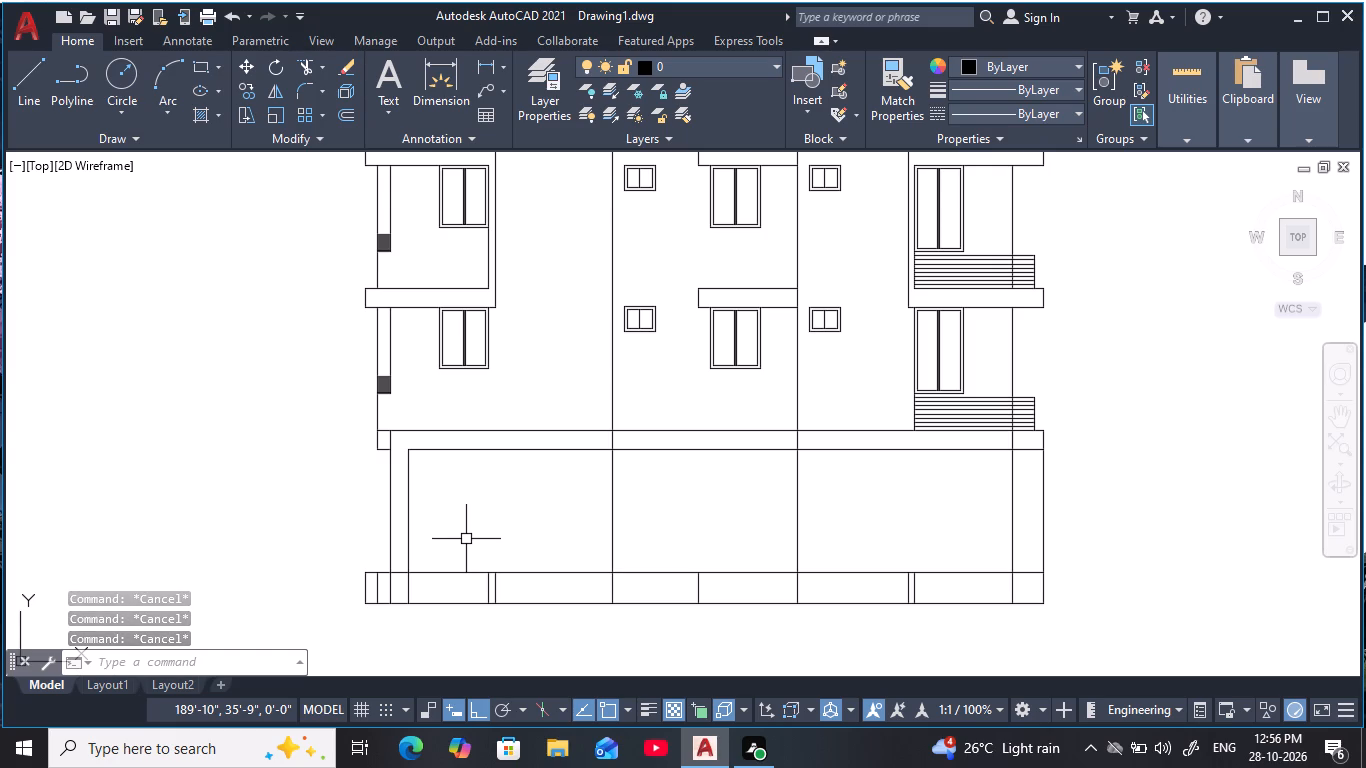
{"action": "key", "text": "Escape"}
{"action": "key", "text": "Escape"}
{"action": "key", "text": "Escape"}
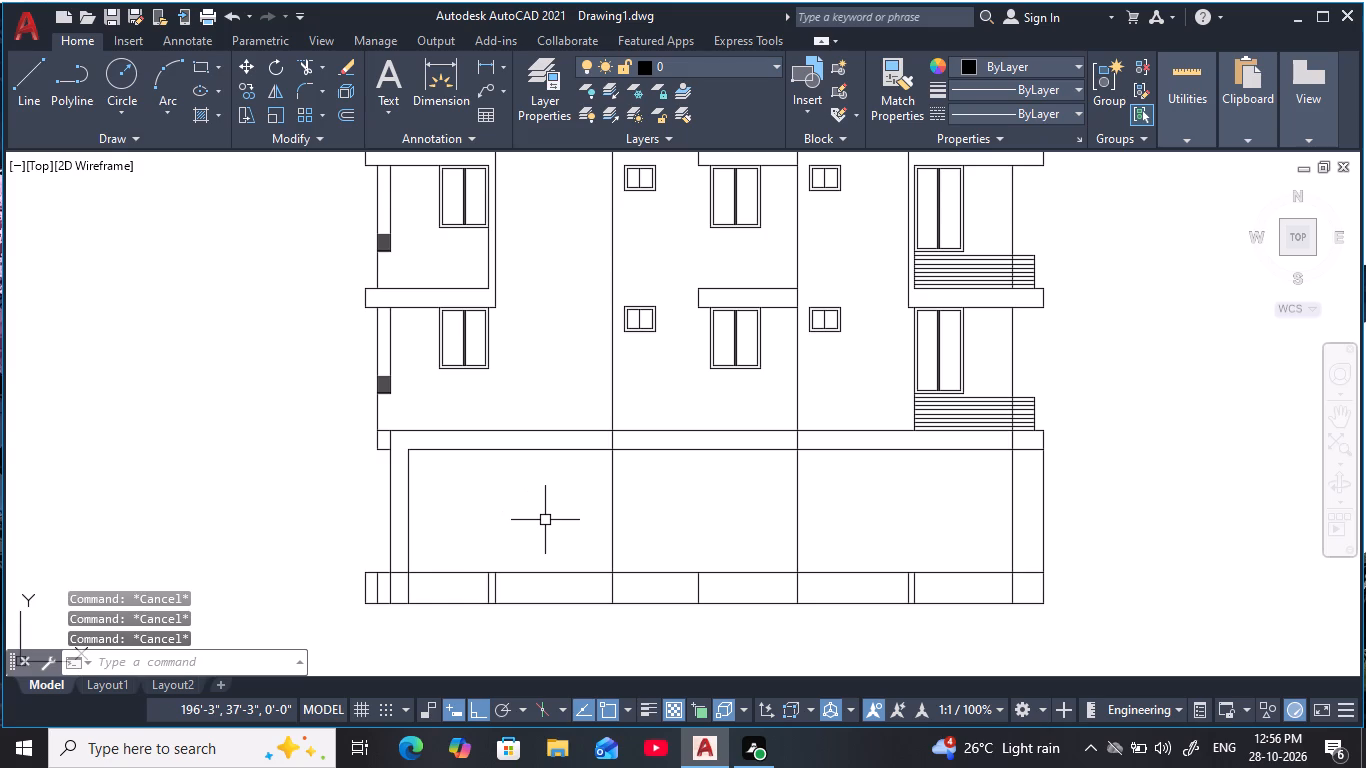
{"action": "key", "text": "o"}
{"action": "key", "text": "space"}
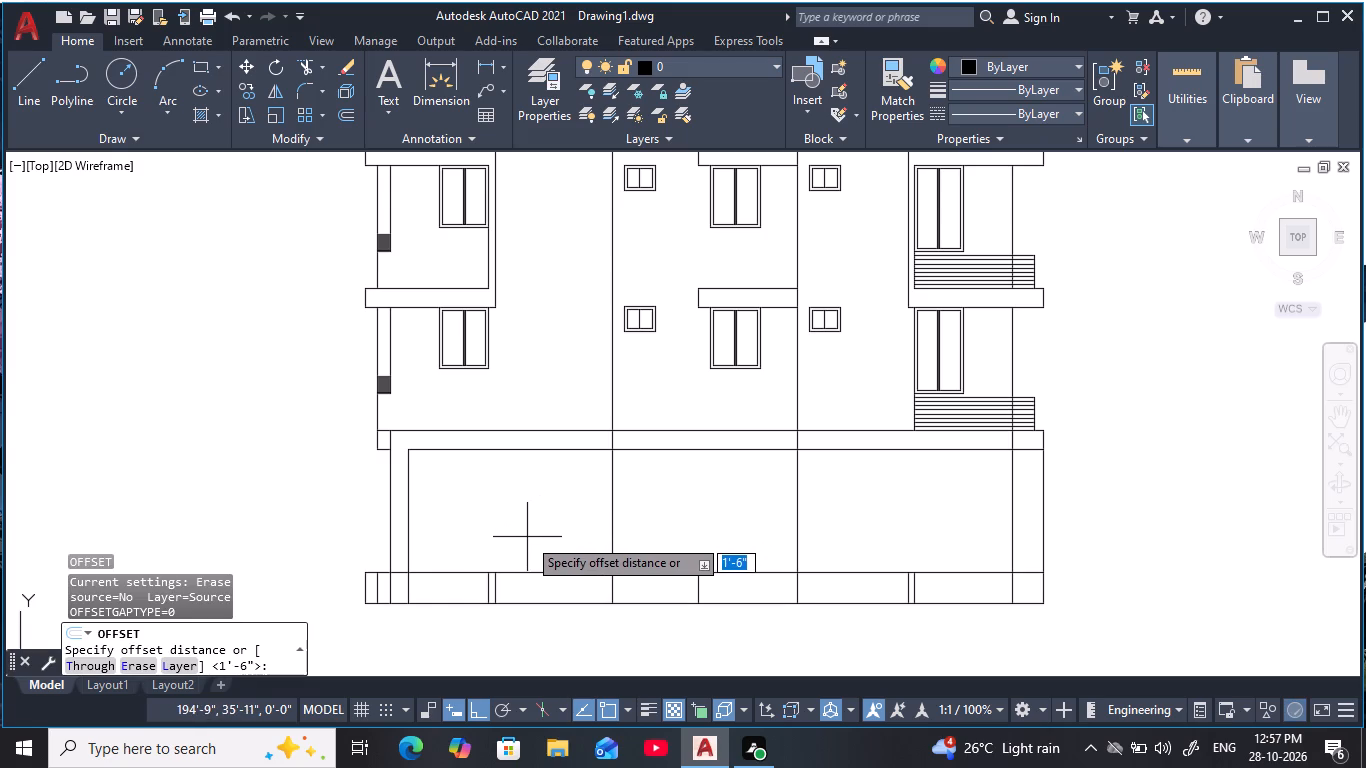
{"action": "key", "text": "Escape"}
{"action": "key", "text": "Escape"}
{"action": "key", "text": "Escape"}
Trim the left wall line inside the floor band and the band's upper line from the outer edge to the first interior vertical line.
{"action": "middle_click_drag", "start_coordinate": [434, 553], "coordinate": [443, 544]}
{"action": "scroll", "coordinate": [395, 430], "scroll_direction": "up", "scroll_amount": 1}
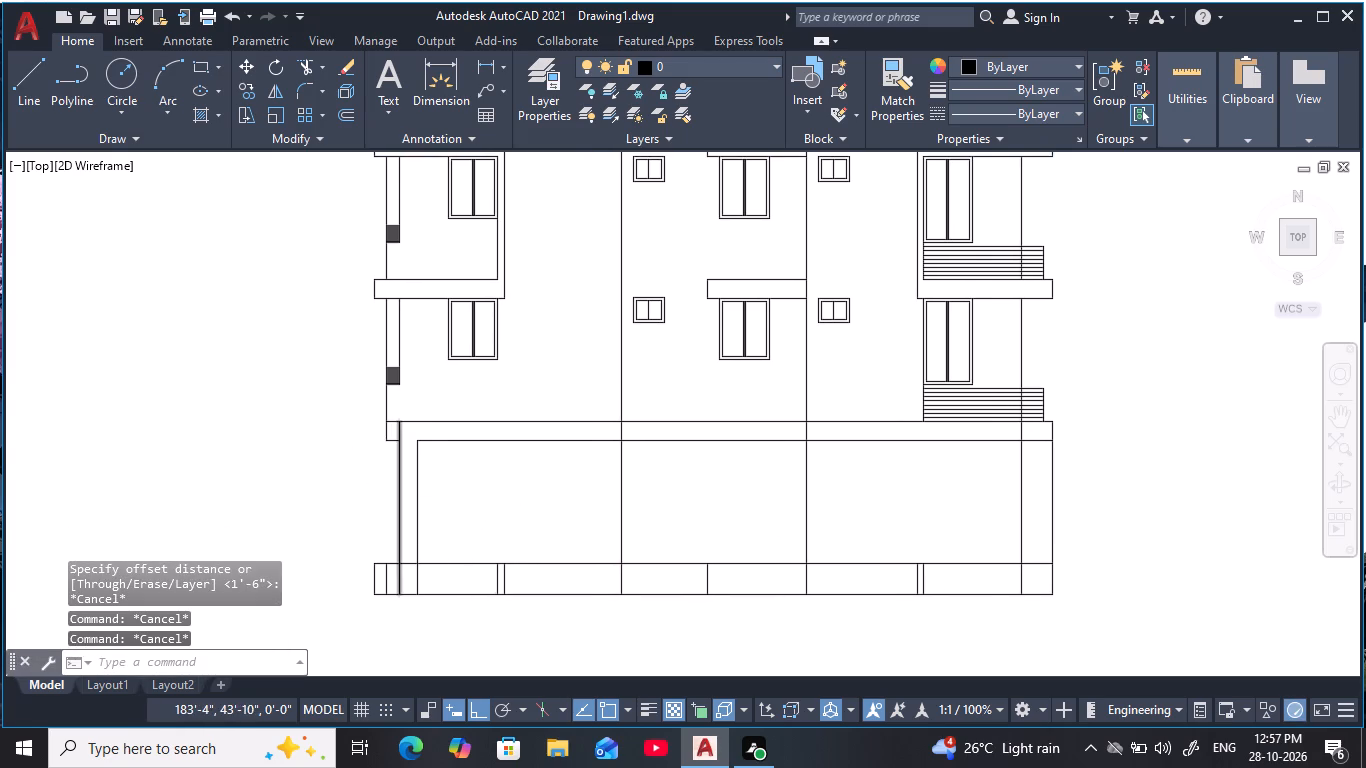
{"action": "scroll", "coordinate": [395, 430], "scroll_direction": "up", "scroll_amount": 1}
{"action": "middle_click_drag", "start_coordinate": [395, 430], "coordinate": [392, 446]}
{"action": "key", "text": "Escape"}
{"action": "key", "text": "Escape"}
{"action": "type", "text": "tr"}
{"action": "key", "text": "space"}
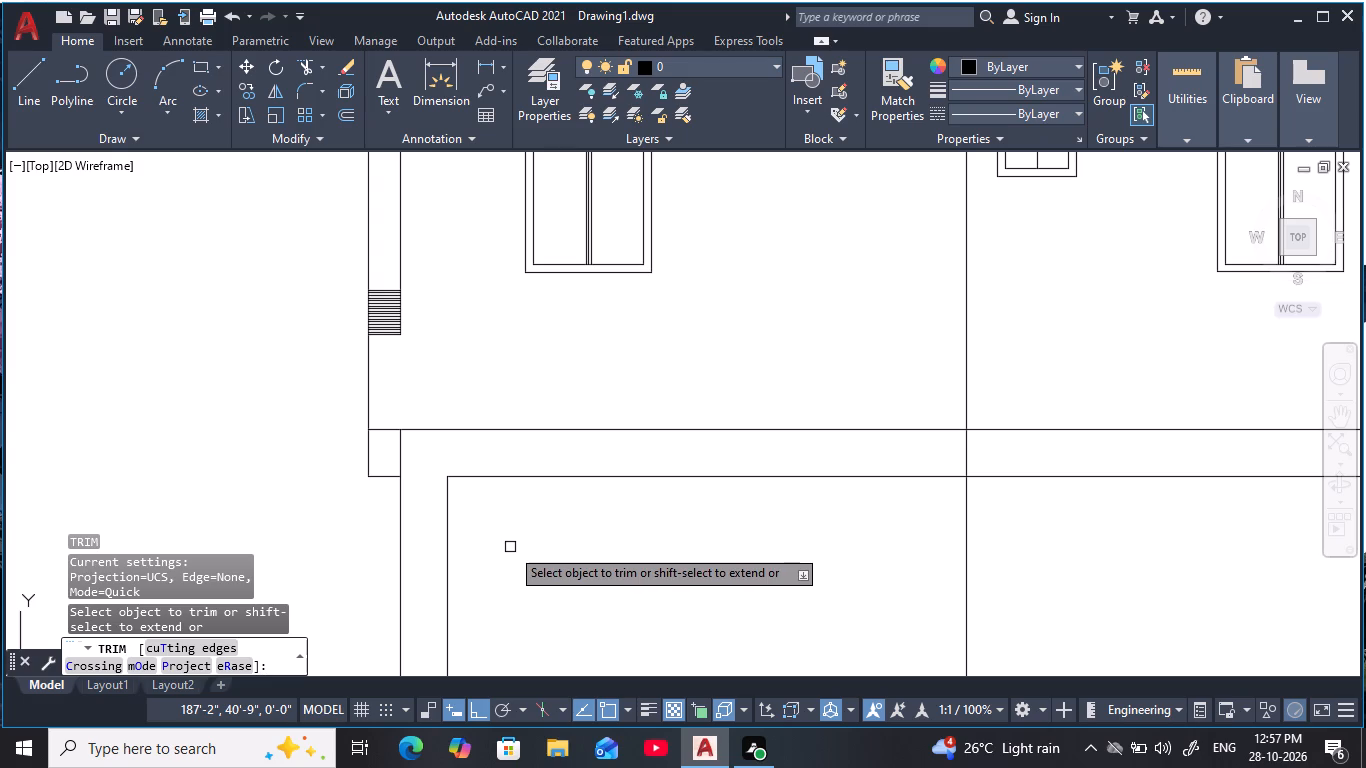
{"action": "left_click", "coordinate": [388, 433]}
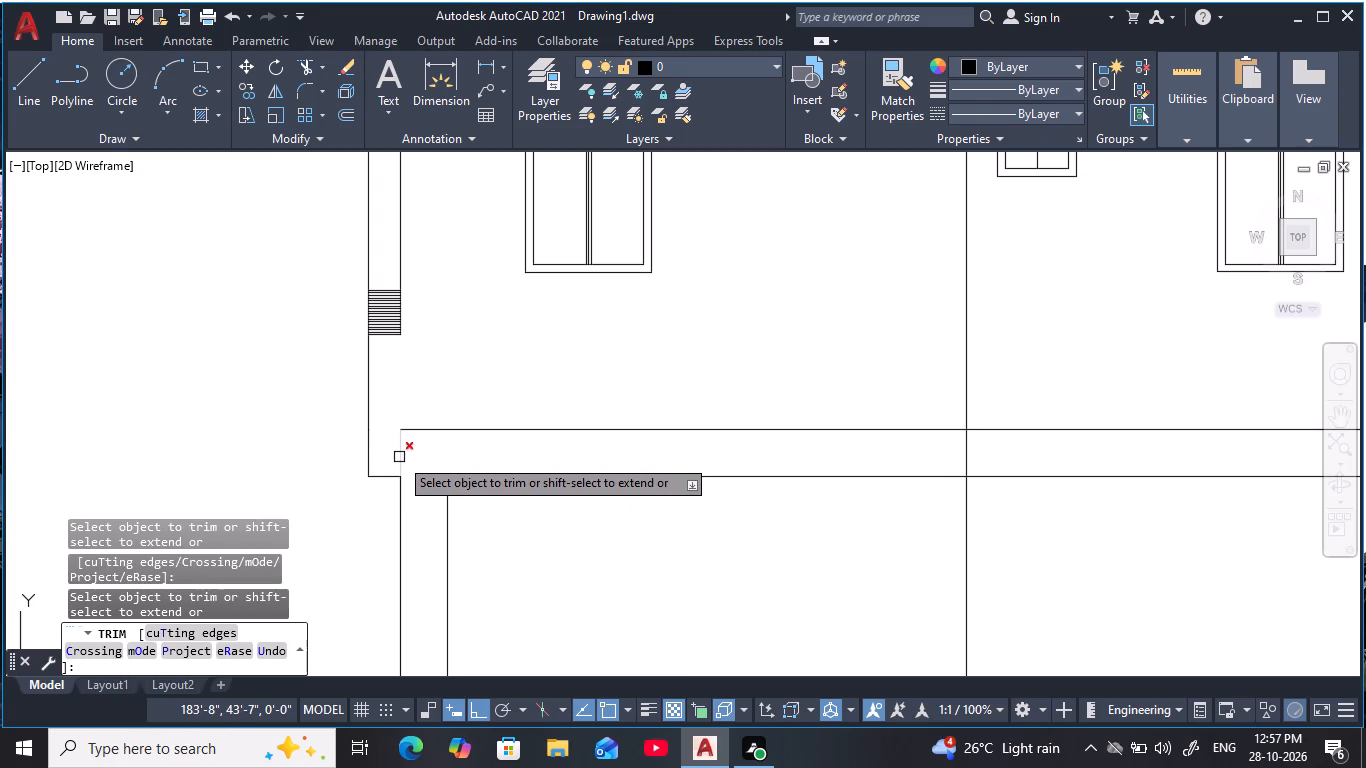
{"action": "left_click", "coordinate": [399, 457]}
{"action": "left_click", "coordinate": [427, 431]}
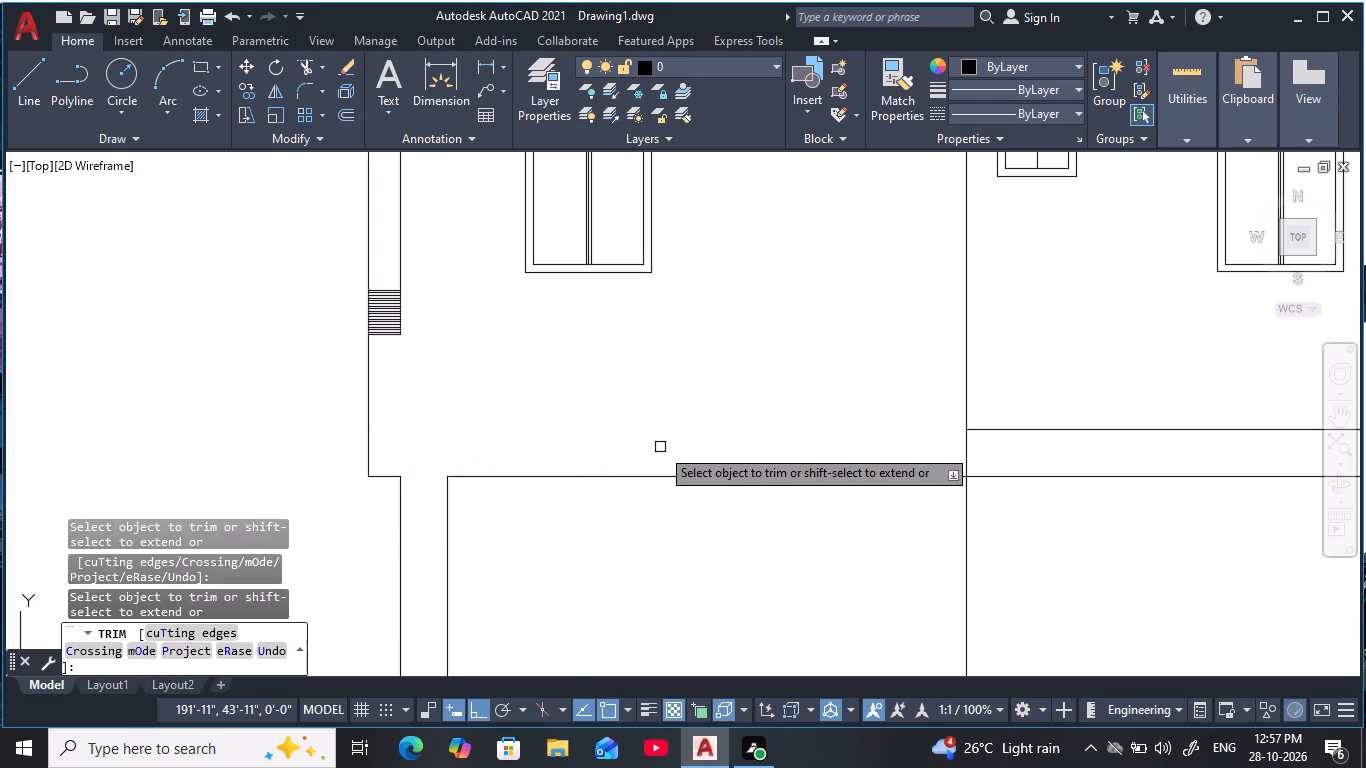
{"action": "key", "text": "Escape"}
{"action": "key", "text": "Escape"}
{"action": "key", "text": "Escape"}
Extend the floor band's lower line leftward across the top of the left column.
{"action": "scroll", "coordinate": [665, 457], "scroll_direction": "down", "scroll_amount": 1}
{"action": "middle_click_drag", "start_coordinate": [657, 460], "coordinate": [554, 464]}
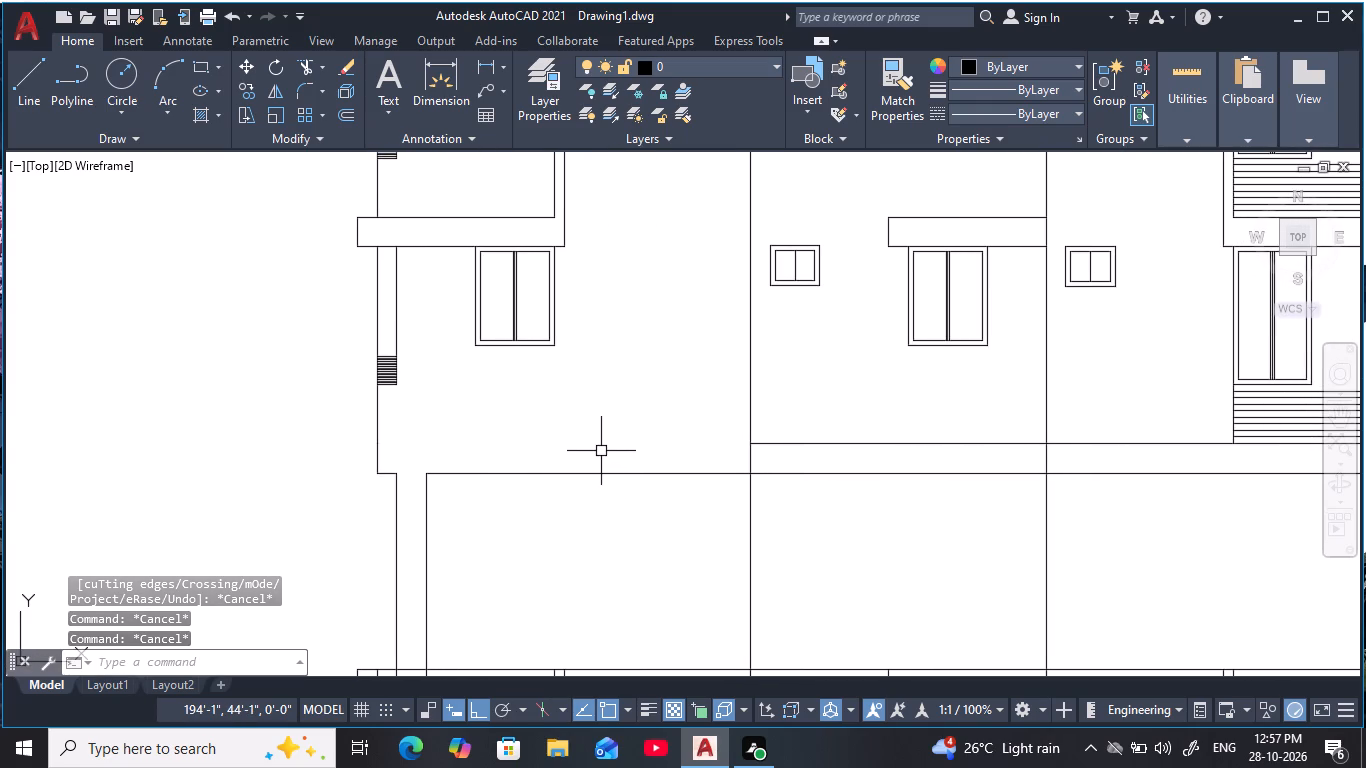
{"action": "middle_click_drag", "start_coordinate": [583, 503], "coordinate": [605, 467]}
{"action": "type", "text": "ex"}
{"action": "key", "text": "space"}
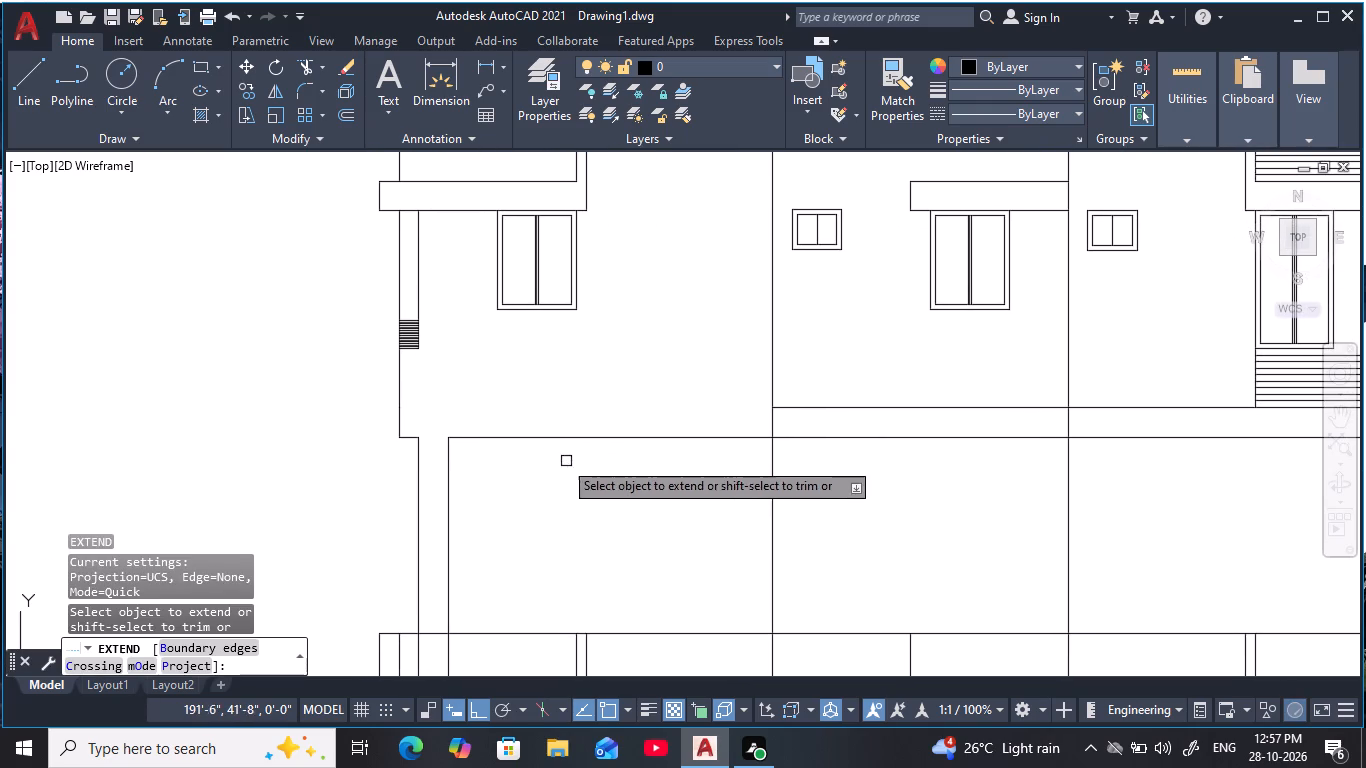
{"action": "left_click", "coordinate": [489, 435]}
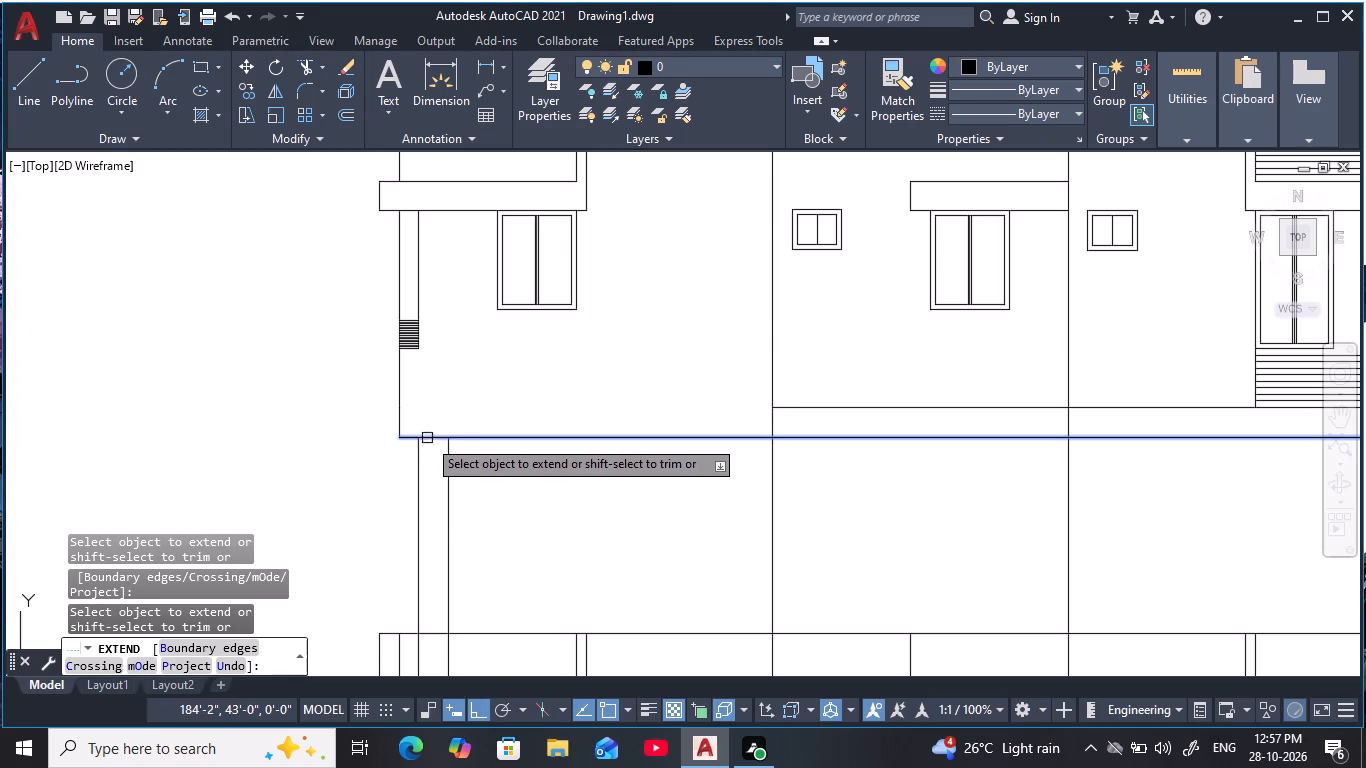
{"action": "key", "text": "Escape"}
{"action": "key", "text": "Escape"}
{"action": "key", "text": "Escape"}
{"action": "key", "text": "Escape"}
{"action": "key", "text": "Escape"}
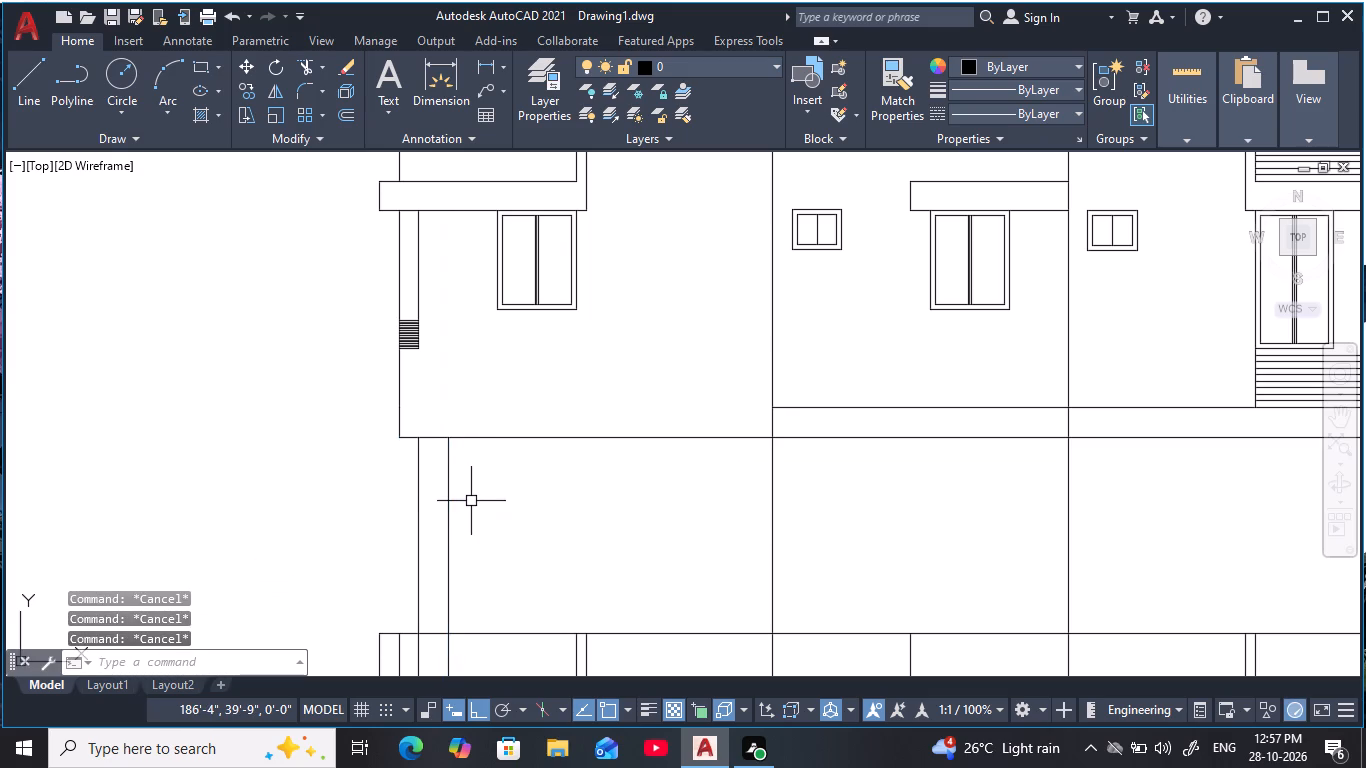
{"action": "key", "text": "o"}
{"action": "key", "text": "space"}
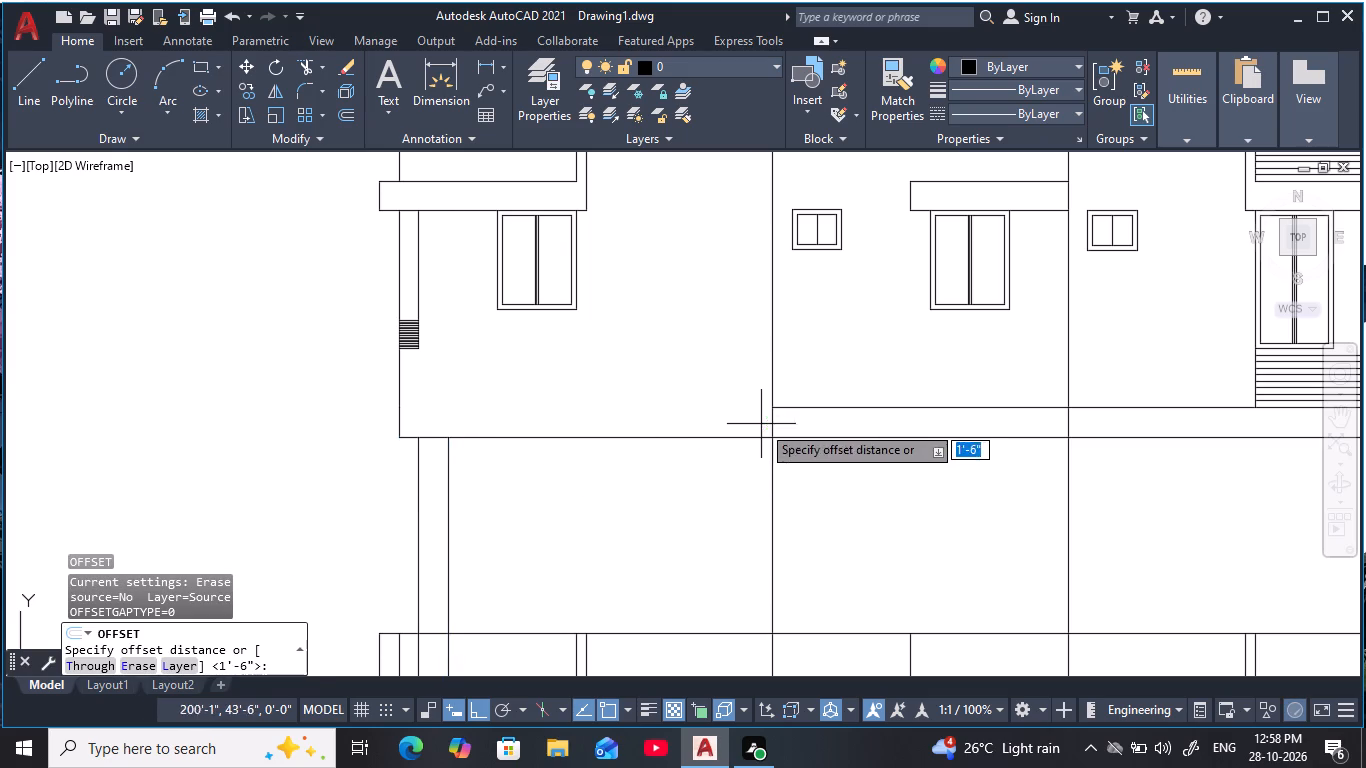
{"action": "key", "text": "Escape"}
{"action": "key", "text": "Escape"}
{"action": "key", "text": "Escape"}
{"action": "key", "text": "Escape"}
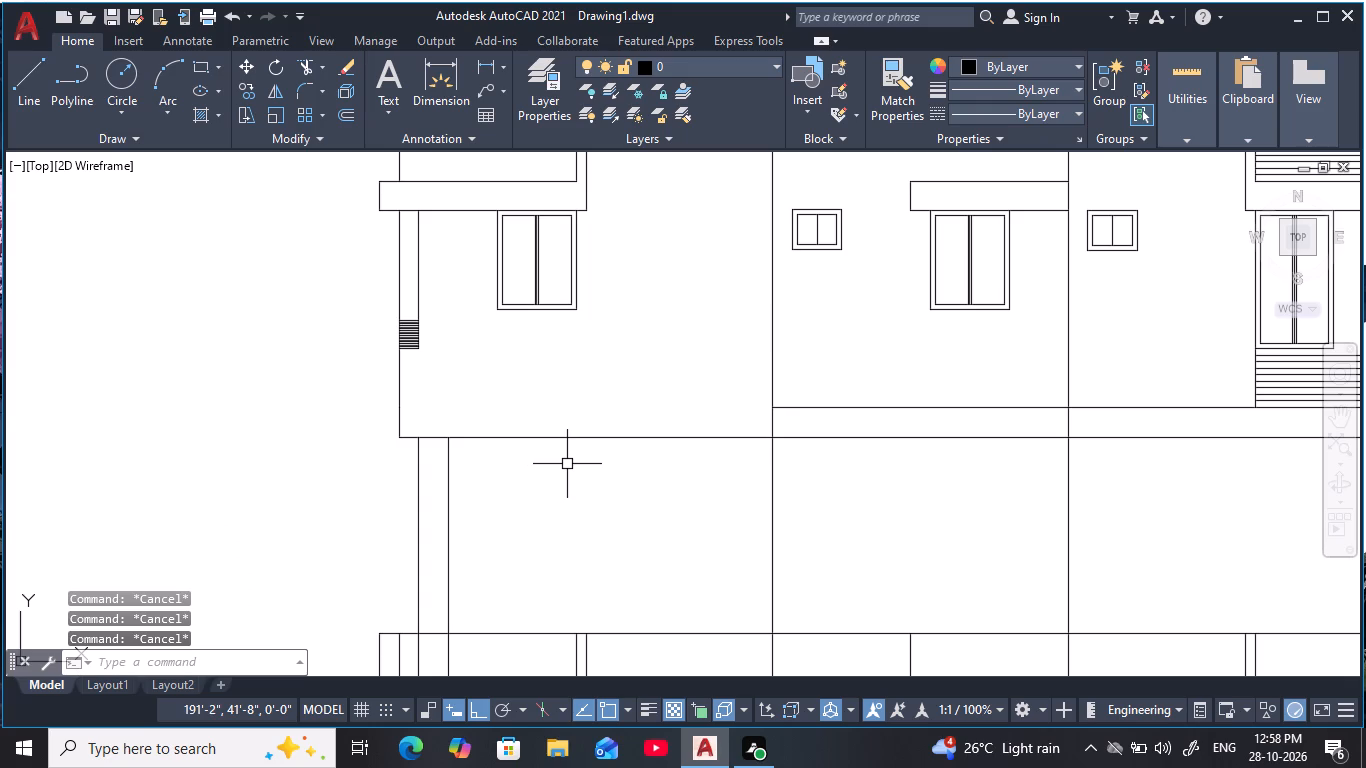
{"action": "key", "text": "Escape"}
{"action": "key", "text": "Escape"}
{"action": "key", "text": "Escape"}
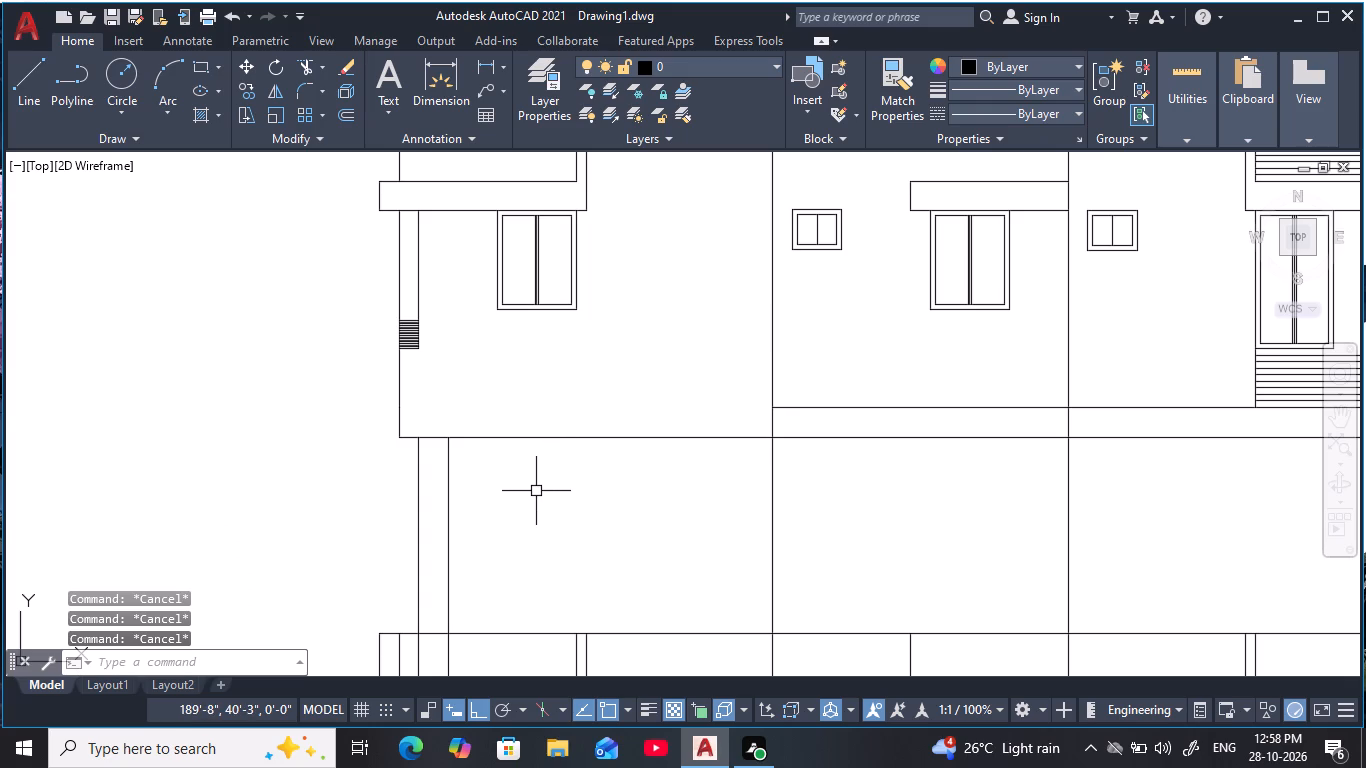
Extend the floor band's upper line leftward to the building's outer left edge.
{"action": "key", "text": "e"}
{"action": "type", "text": "x"}
{"action": "key", "text": "space"}
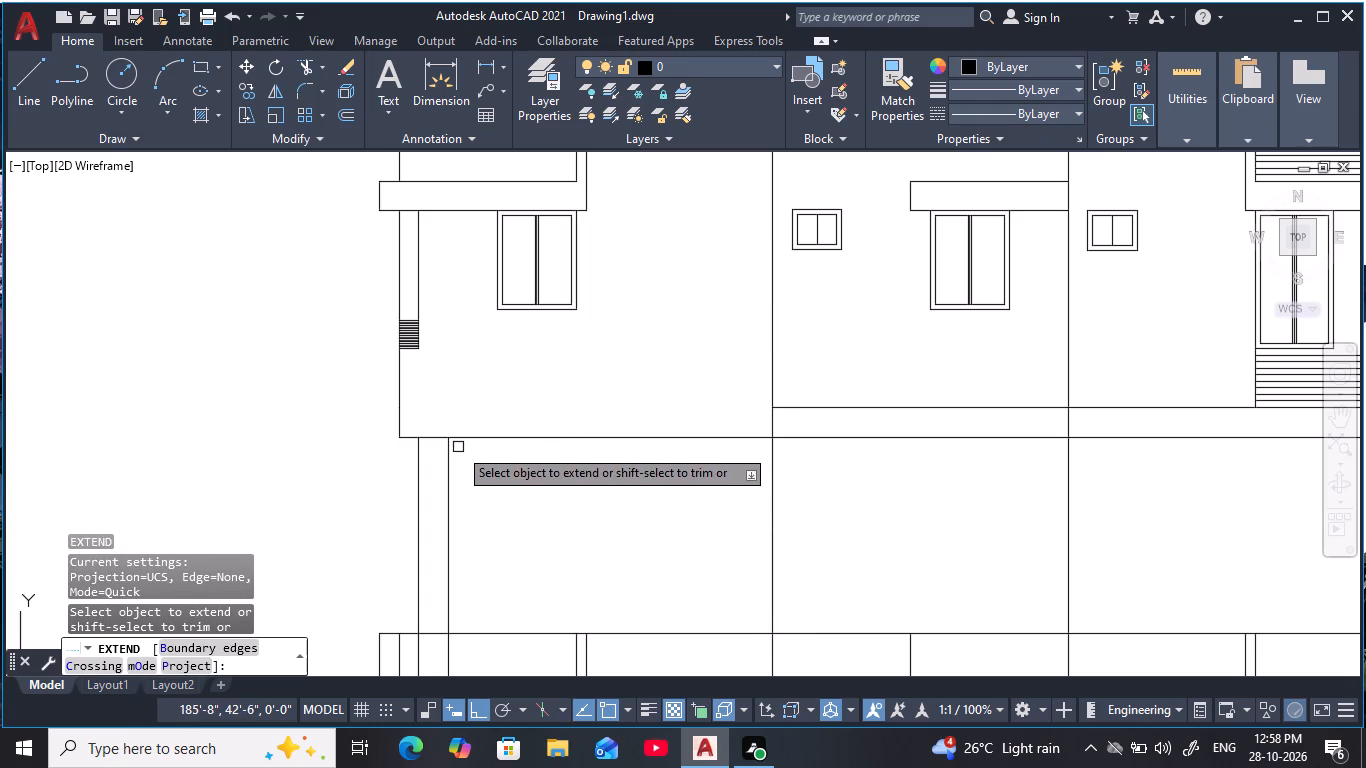
{"action": "left_click", "coordinate": [803, 411]}
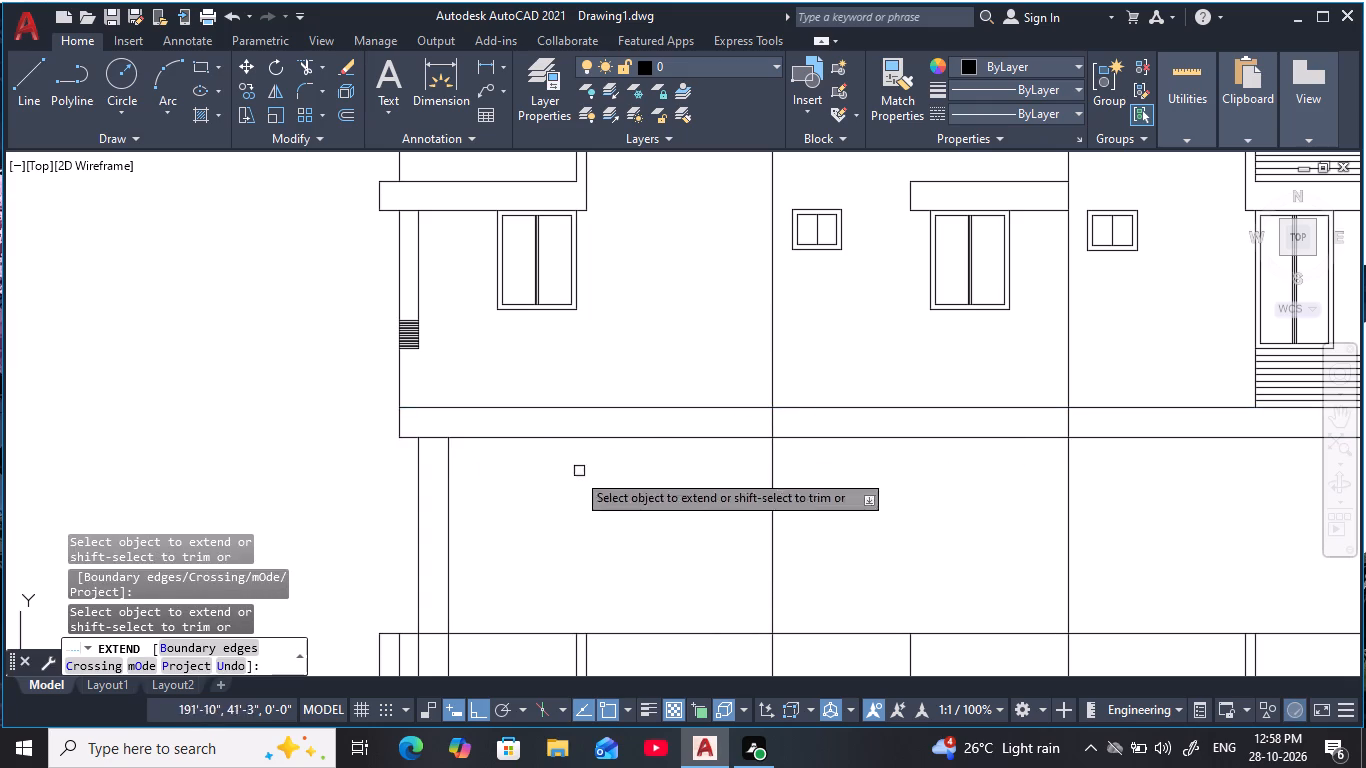
{"action": "key", "text": "Escape"}
{"action": "key", "text": "Escape"}
Trim the floor band's lower line between the two vertical lines of the left column.
{"action": "middle_click_drag", "start_coordinate": [543, 519], "coordinate": [521, 504]}
{"action": "key", "text": "Escape"}
{"action": "type", "text": "tr"}
{"action": "key", "text": "space"}
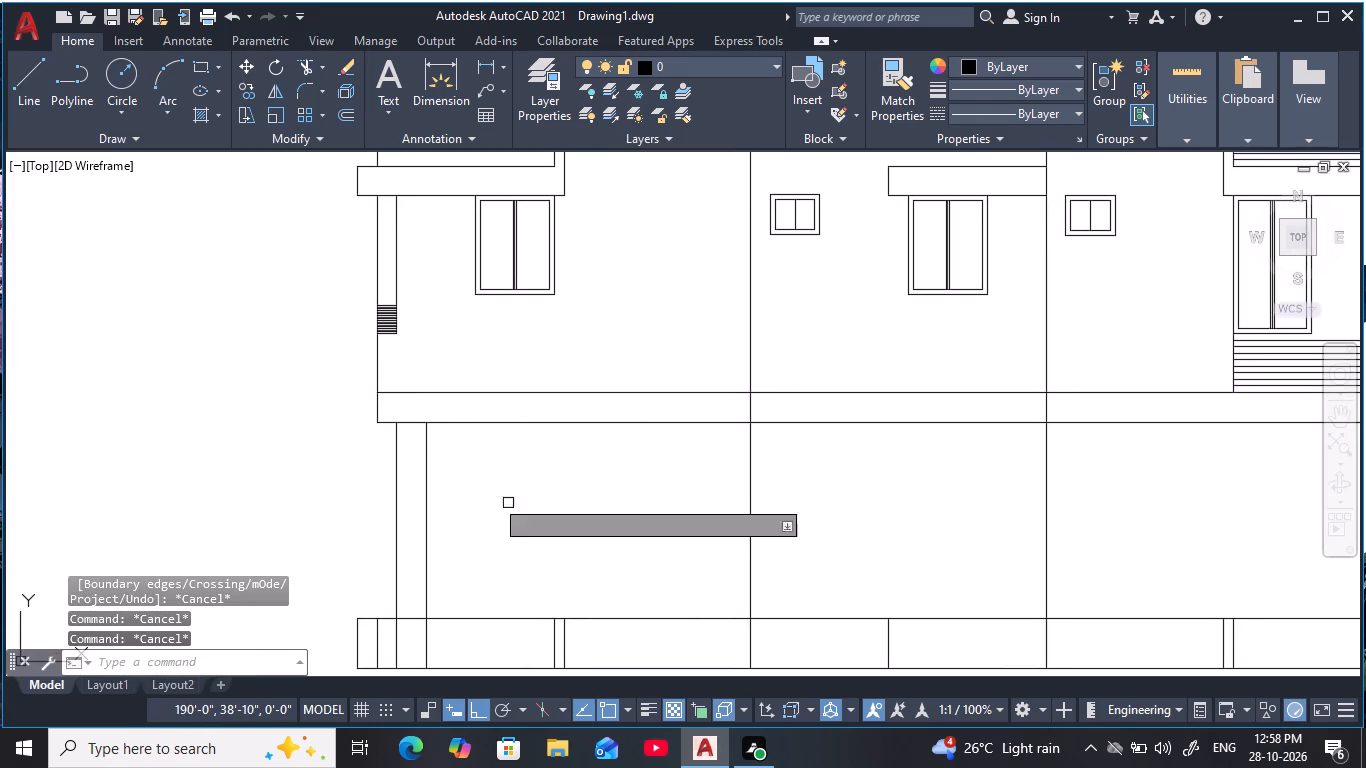
{"action": "left_click", "coordinate": [415, 424]}
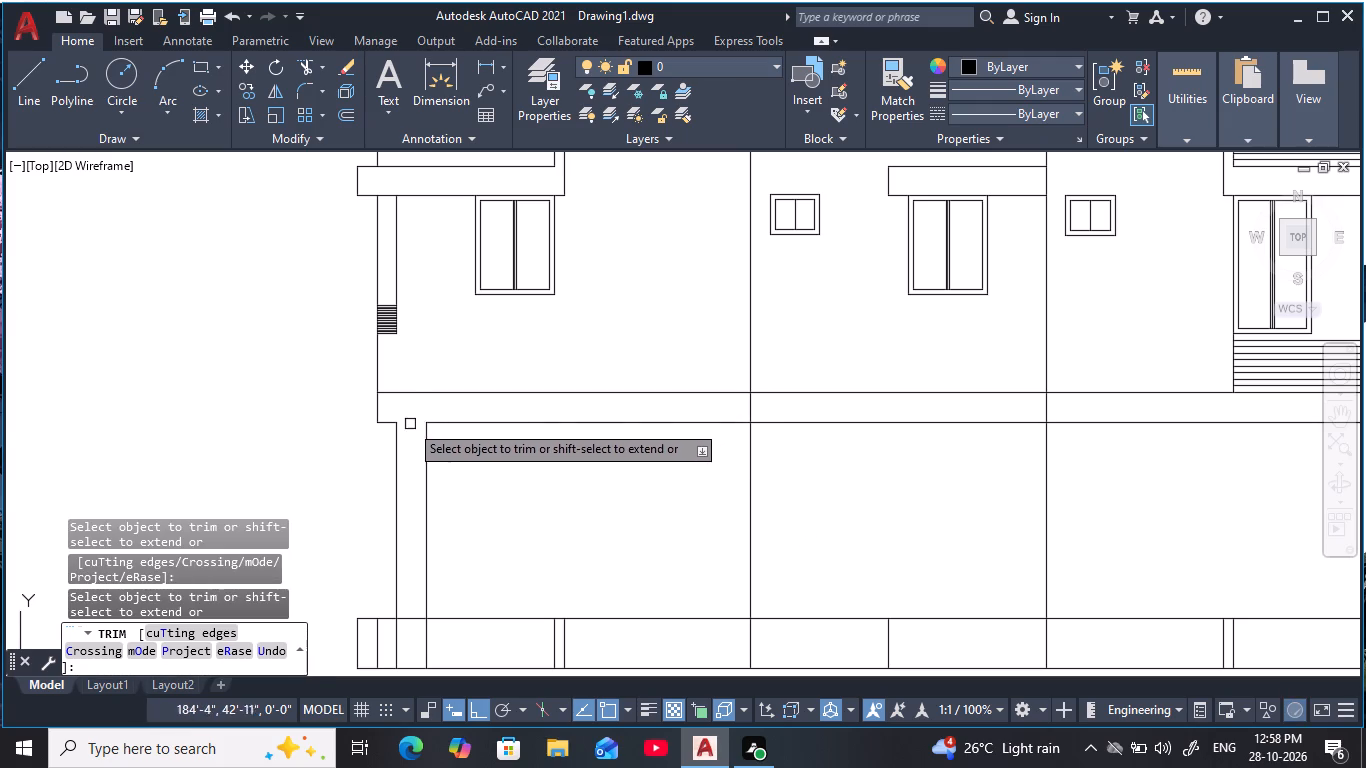
{"action": "key", "text": "Escape"}
{"action": "key", "text": "Escape"}
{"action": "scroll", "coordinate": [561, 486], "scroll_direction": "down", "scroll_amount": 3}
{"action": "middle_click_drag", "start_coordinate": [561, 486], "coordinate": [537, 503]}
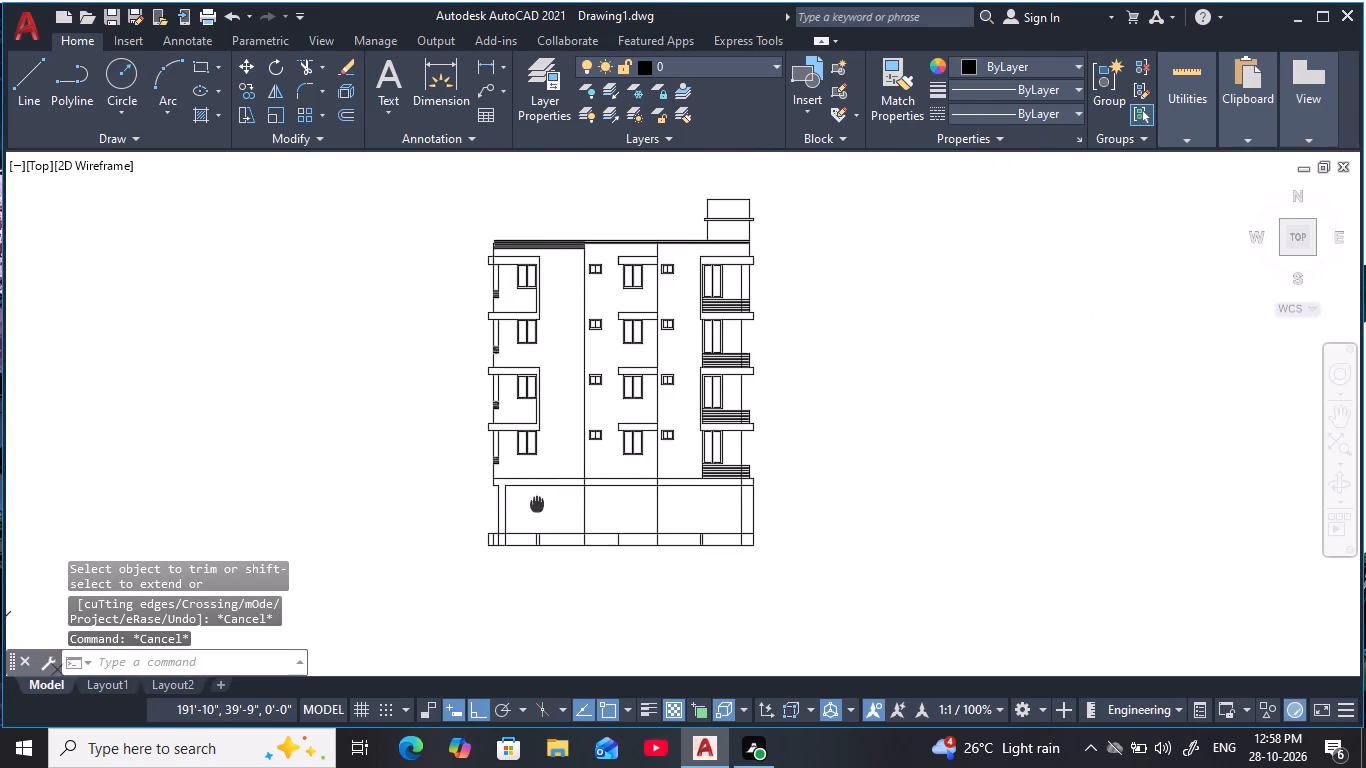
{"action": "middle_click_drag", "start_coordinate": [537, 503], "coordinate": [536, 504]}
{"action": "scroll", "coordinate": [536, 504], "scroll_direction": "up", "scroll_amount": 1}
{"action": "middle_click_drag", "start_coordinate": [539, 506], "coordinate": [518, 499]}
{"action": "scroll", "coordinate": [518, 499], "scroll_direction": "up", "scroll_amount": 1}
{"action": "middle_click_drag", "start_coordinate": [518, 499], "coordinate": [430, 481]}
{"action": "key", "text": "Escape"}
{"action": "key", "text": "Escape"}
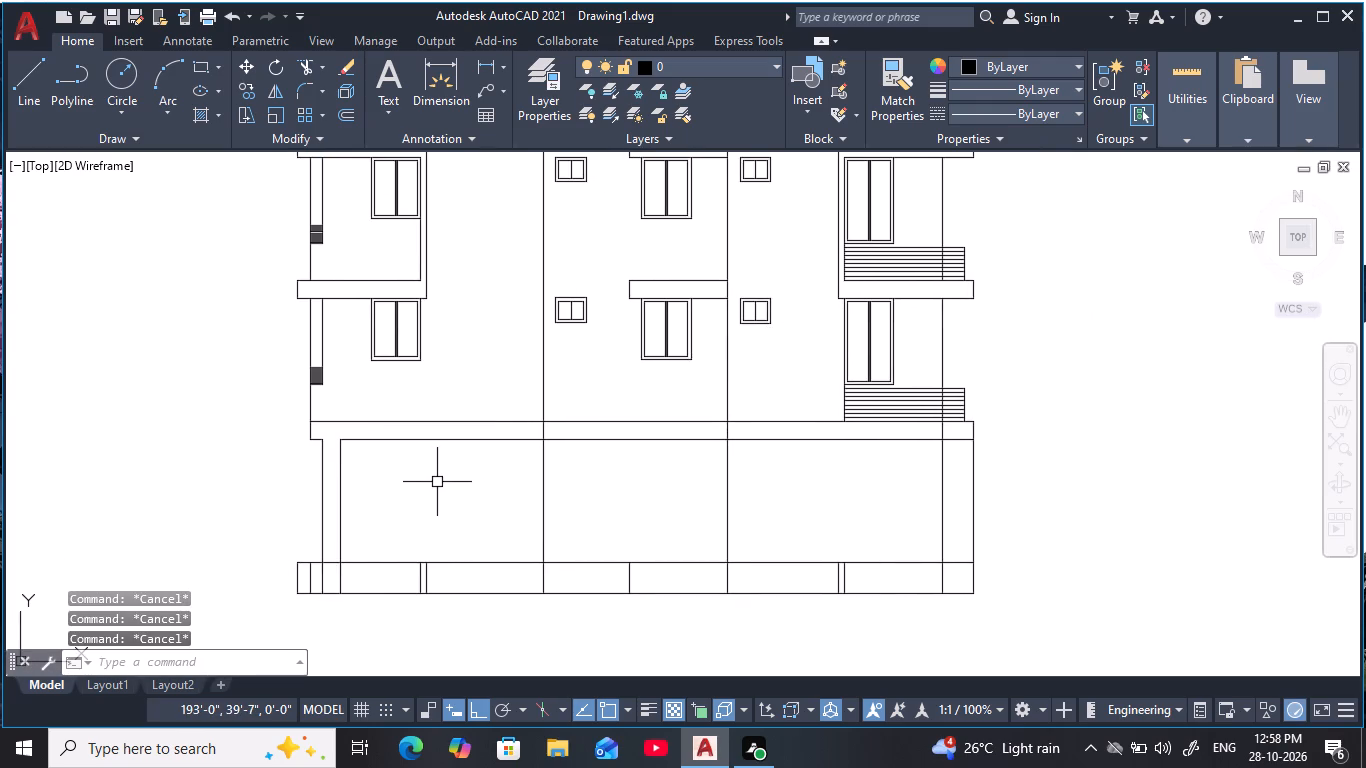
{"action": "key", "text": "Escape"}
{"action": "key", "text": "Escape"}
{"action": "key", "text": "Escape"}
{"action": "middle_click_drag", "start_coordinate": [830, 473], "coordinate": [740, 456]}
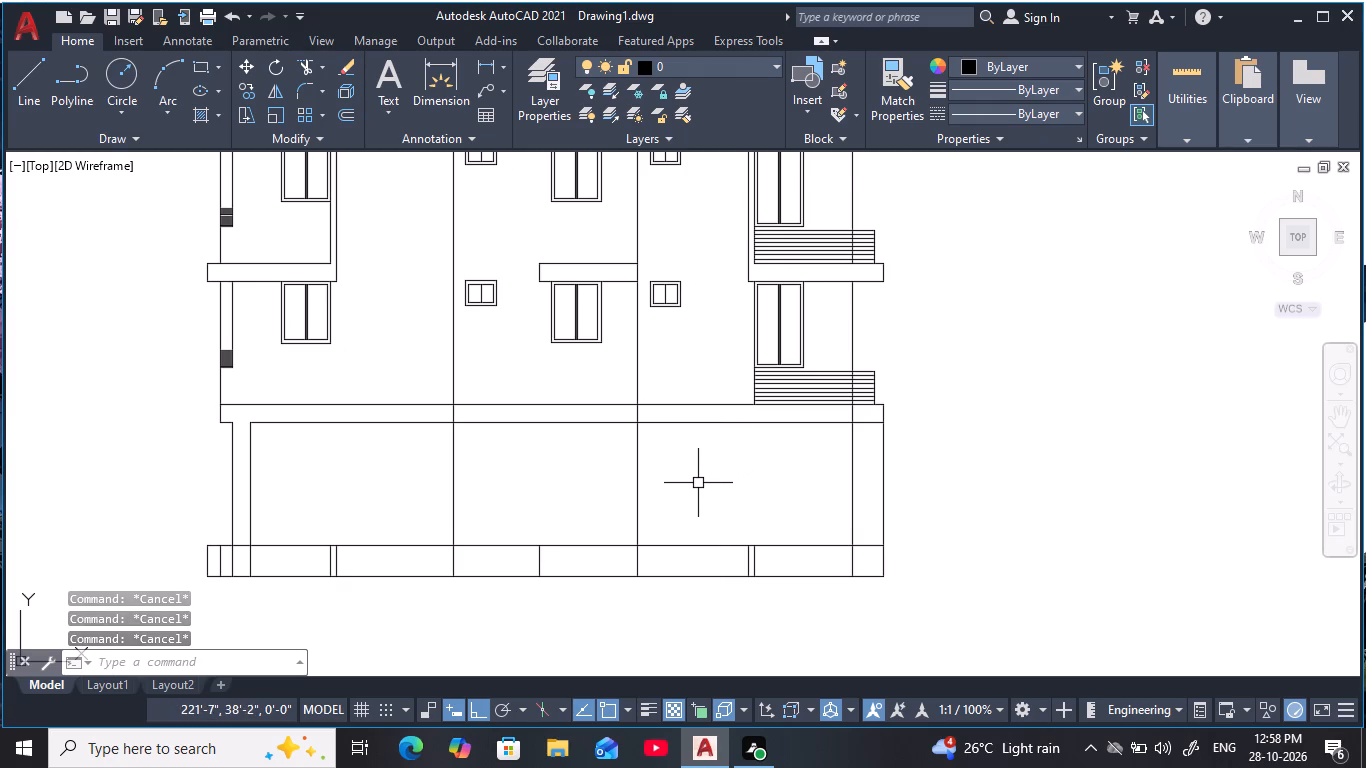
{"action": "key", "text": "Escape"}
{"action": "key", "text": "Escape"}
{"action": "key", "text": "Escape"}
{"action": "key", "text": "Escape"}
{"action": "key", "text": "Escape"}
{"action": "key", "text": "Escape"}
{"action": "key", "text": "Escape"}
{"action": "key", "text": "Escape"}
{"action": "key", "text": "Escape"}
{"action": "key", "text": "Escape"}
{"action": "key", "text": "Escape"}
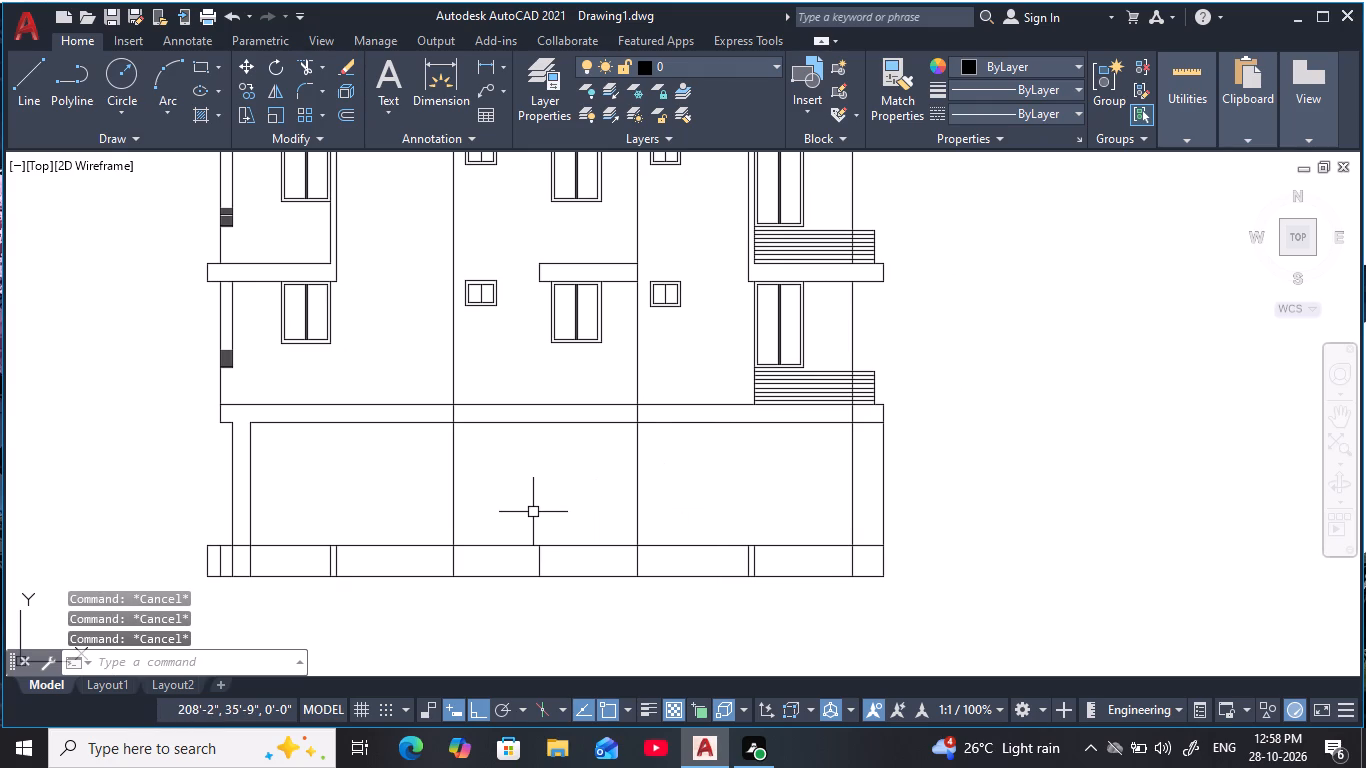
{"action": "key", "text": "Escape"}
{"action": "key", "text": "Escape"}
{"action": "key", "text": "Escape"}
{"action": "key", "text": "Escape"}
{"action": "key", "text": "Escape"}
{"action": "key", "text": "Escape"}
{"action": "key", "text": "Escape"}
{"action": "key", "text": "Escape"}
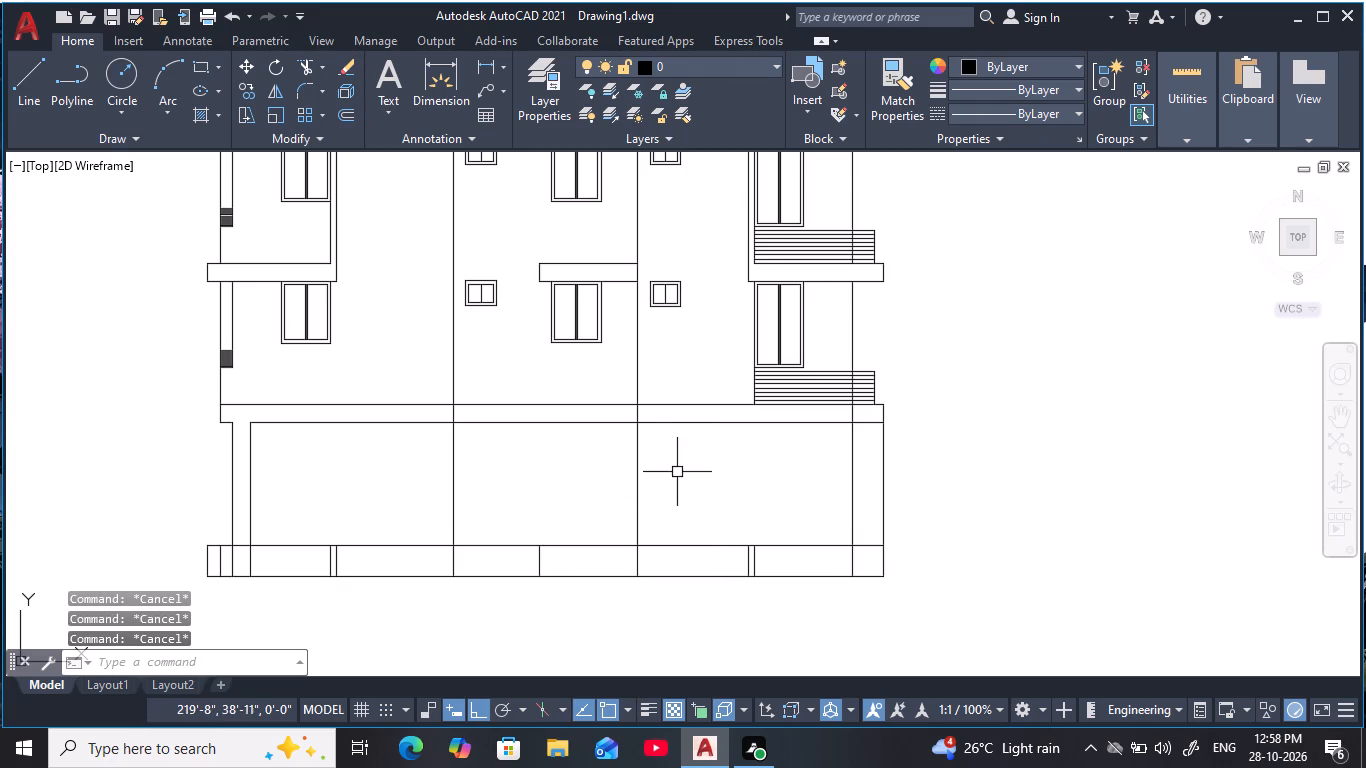
Offset the second interior full-height vertical line 1'-6" to the right for the next ground-storey column.
{"action": "middle_click_drag", "start_coordinate": [677, 472], "coordinate": [647, 473]}
{"action": "key", "text": "Escape"}
{"action": "key", "text": "Escape"}
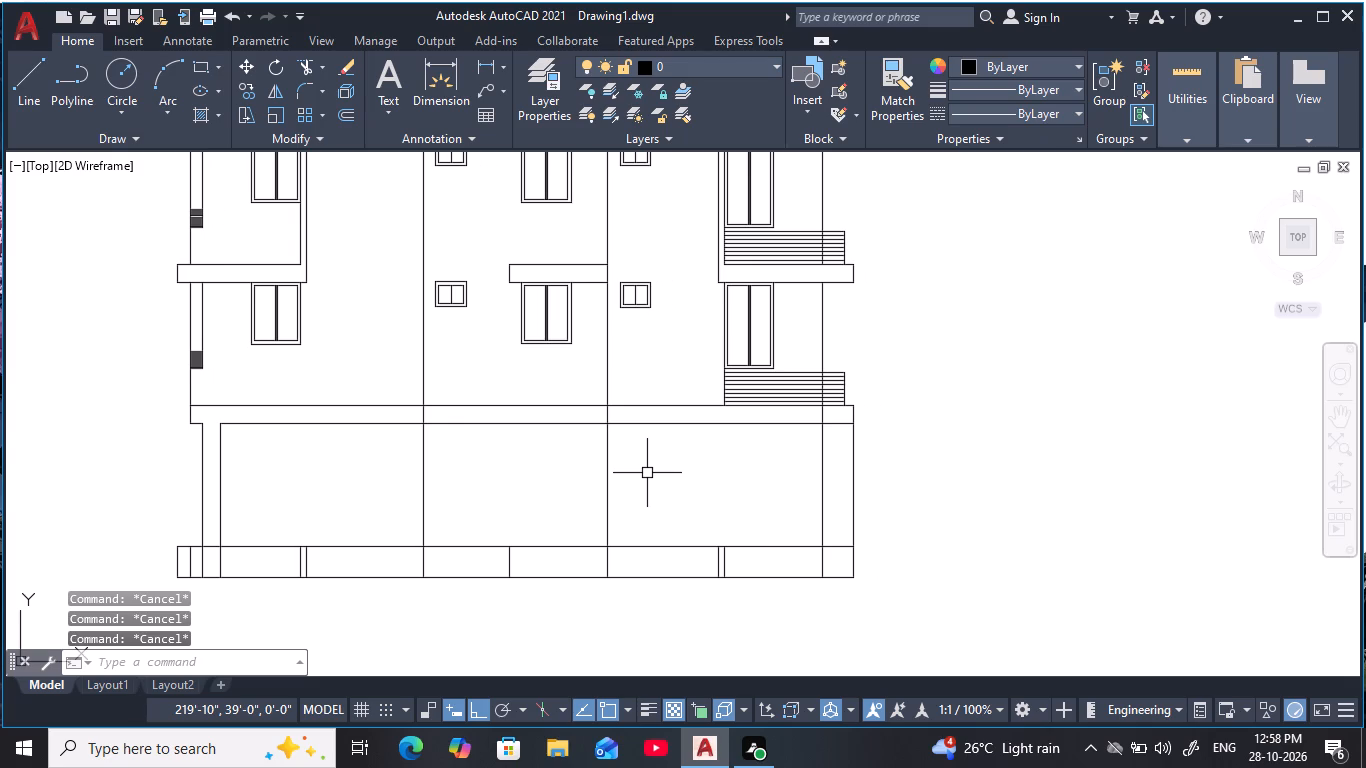
{"action": "key", "text": "Escape"}
{"action": "type", "text": "o"}
{"action": "key", "text": "space"}
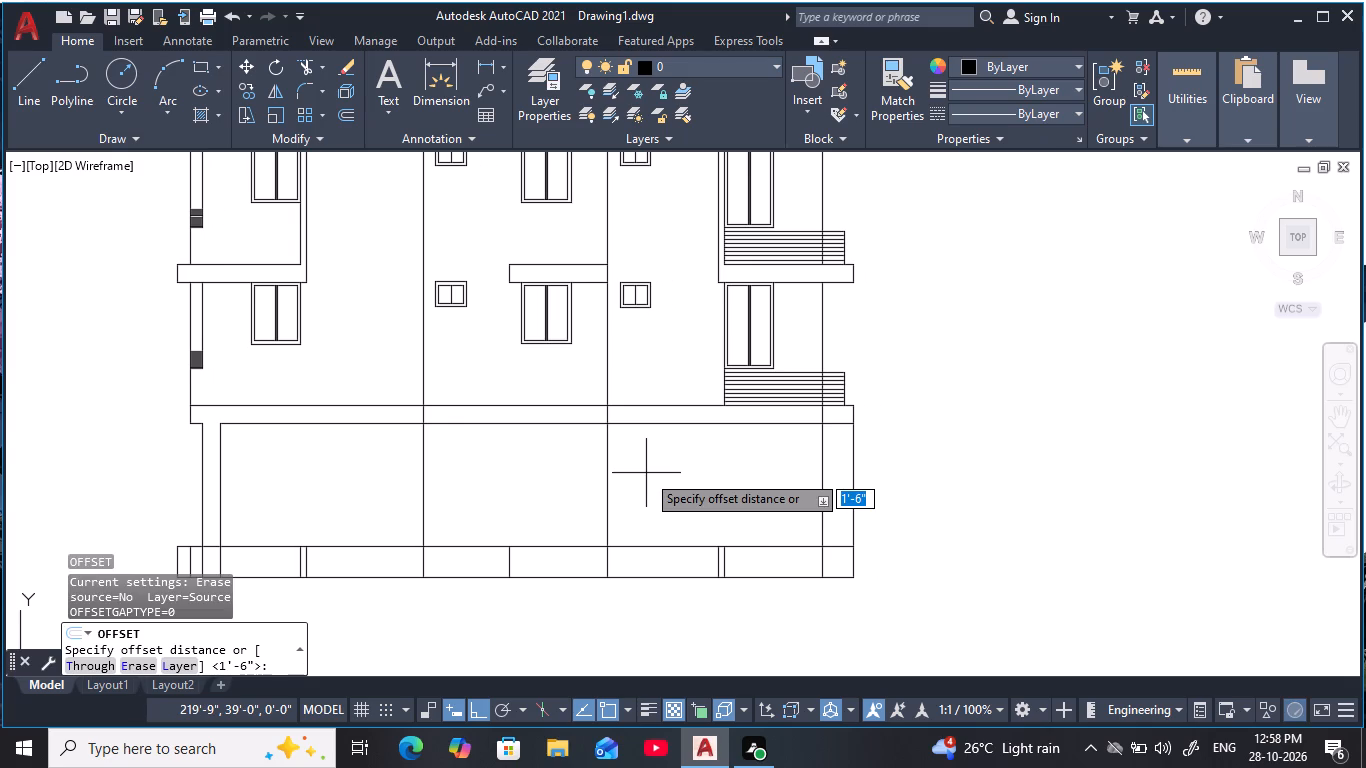
{"action": "type", "text": "1'"}
{"action": "type", "text": "6"}
{"action": "key", "text": "space"}
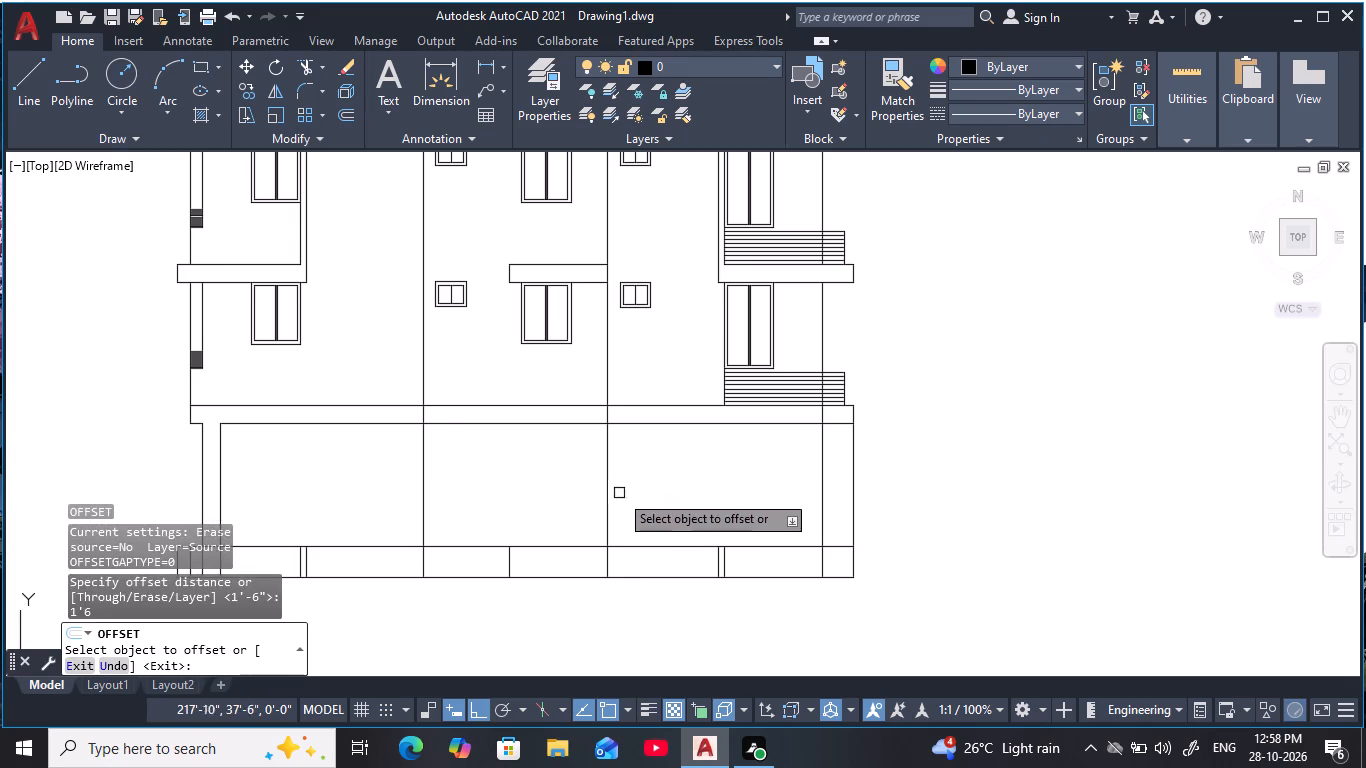
{"action": "left_click", "coordinate": [607, 500]}
{"action": "left_click", "coordinate": [671, 491]}
{"action": "key", "text": "Escape"}
{"action": "key", "text": "Escape"}
{"action": "key", "text": "Escape"}
{"action": "key", "text": "Escape"}
Trim the new column line inside the floor band and erase its remaining part through the upper floors.
{"action": "key", "text": "t"}
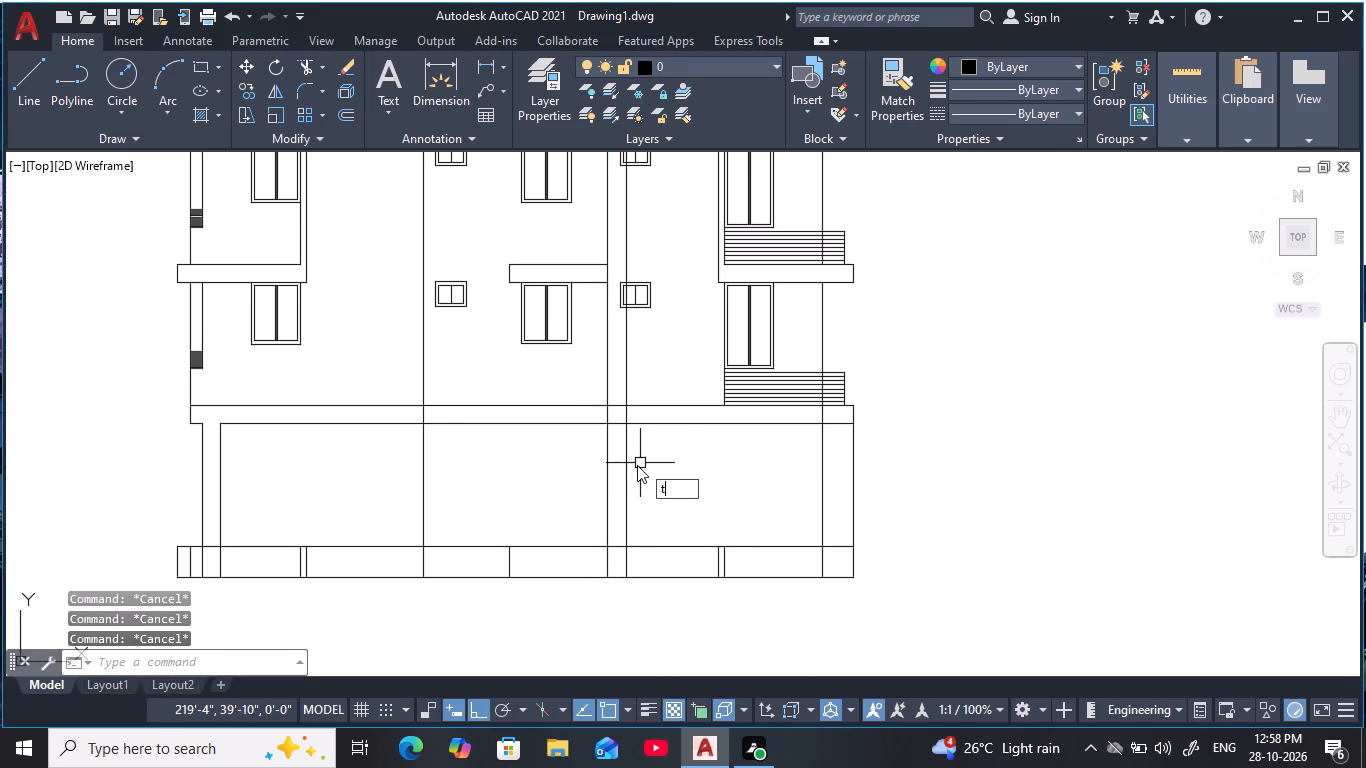
{"action": "type", "text": "r"}
{"action": "key", "text": "space"}
{"action": "scroll", "coordinate": [607, 391], "scroll_direction": "up", "scroll_amount": 2}
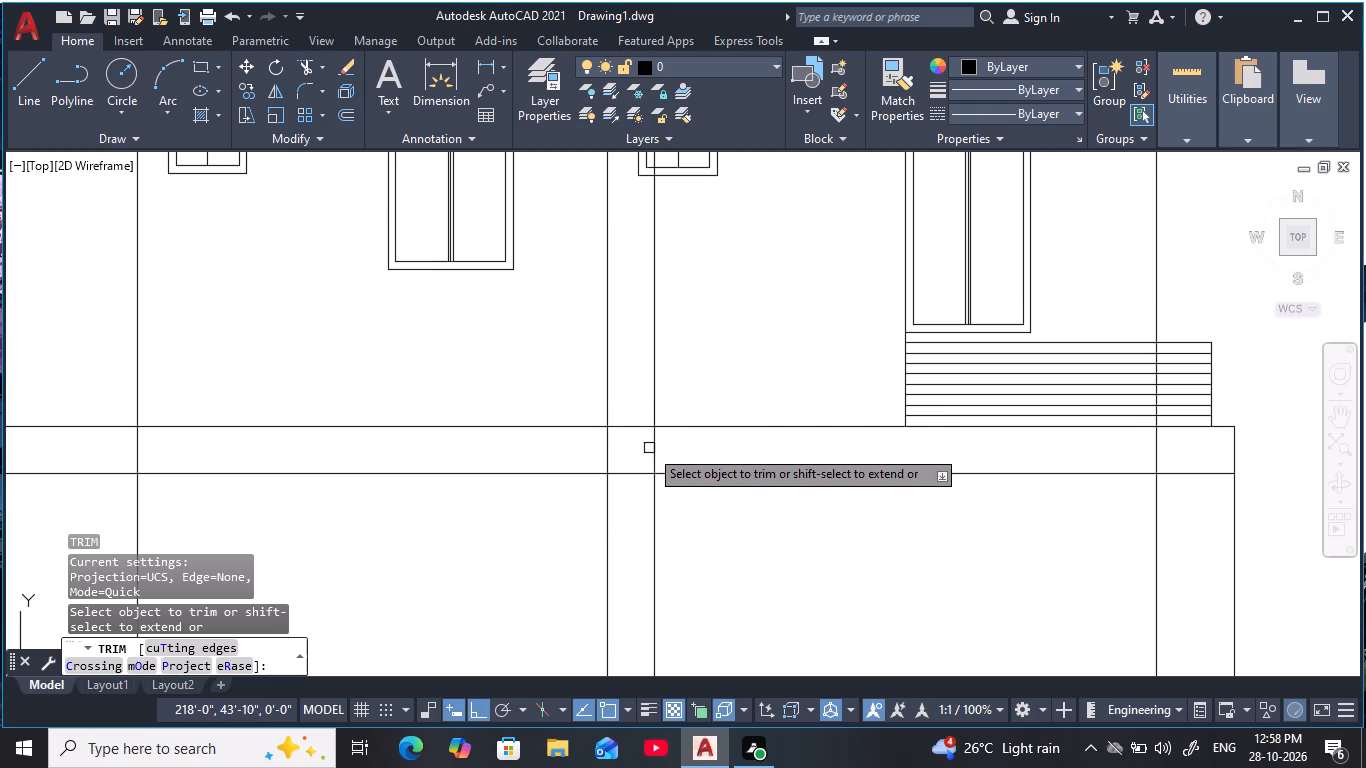
{"action": "left_click", "coordinate": [652, 451]}
{"action": "left_click", "coordinate": [631, 480]}
{"action": "key", "text": "Escape"}
{"action": "key", "text": "Escape"}
{"action": "left_click", "coordinate": [680, 386]}
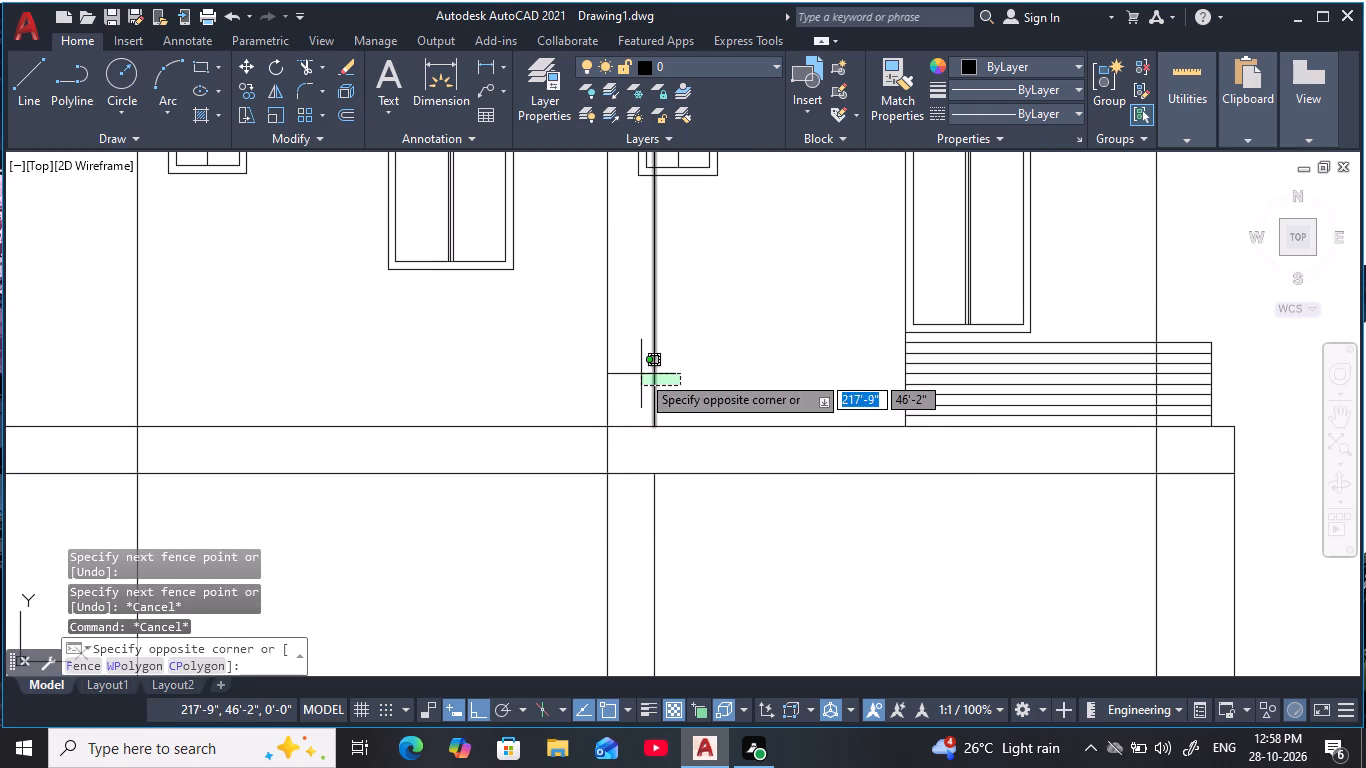
{"action": "left_click", "coordinate": [641, 374]}
{"action": "type", "text": "e"}
{"action": "key", "text": "space"}
{"action": "key", "text": "Escape"}
Trim the floor band's lower line between the two vertical lines of the second interior column.
{"action": "scroll", "coordinate": [735, 479], "scroll_direction": "down", "scroll_amount": 3}
{"action": "middle_click_drag", "start_coordinate": [765, 526], "coordinate": [703, 513]}
{"action": "key", "text": "Escape"}
{"action": "scroll", "coordinate": [703, 512], "scroll_direction": "up", "scroll_amount": 2}
{"action": "key", "text": "Escape"}
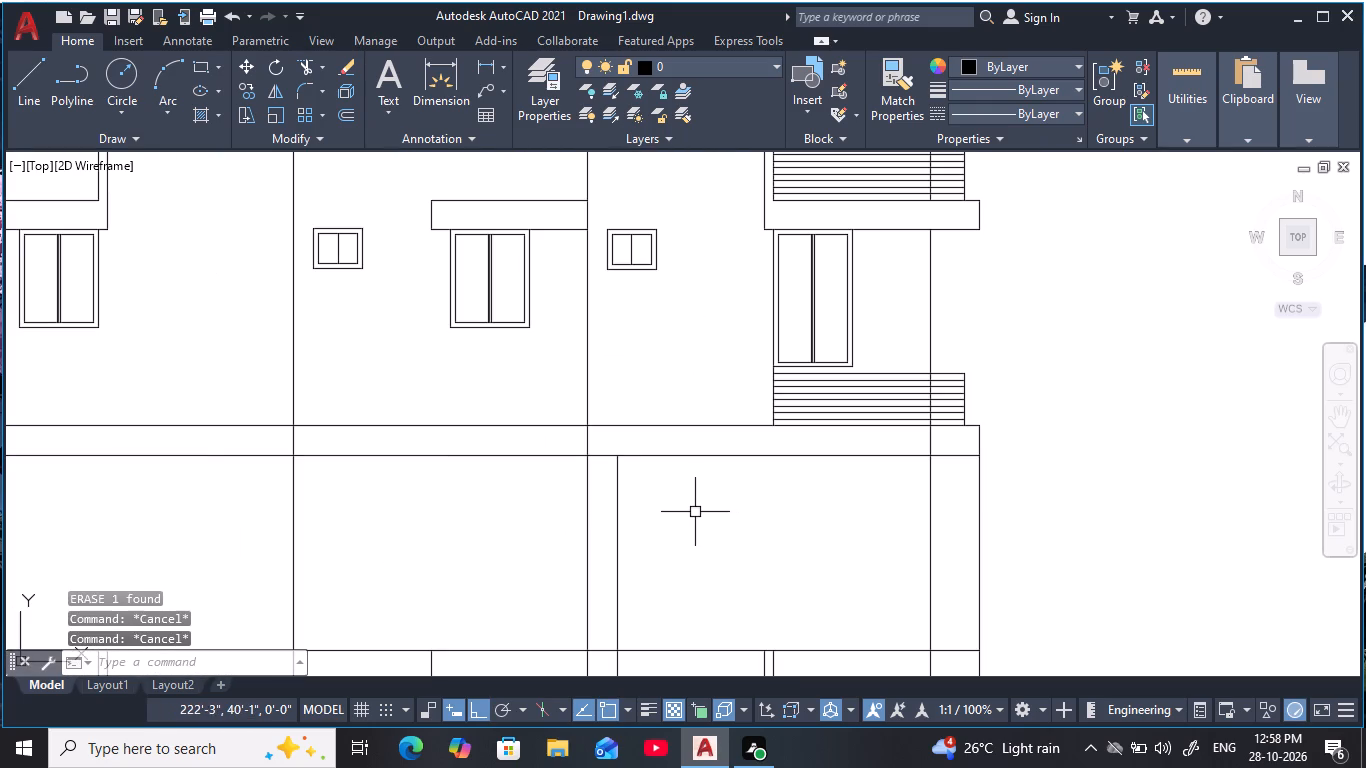
{"action": "type", "text": "tr"}
{"action": "key", "text": "space"}
{"action": "left_click", "coordinate": [604, 459]}
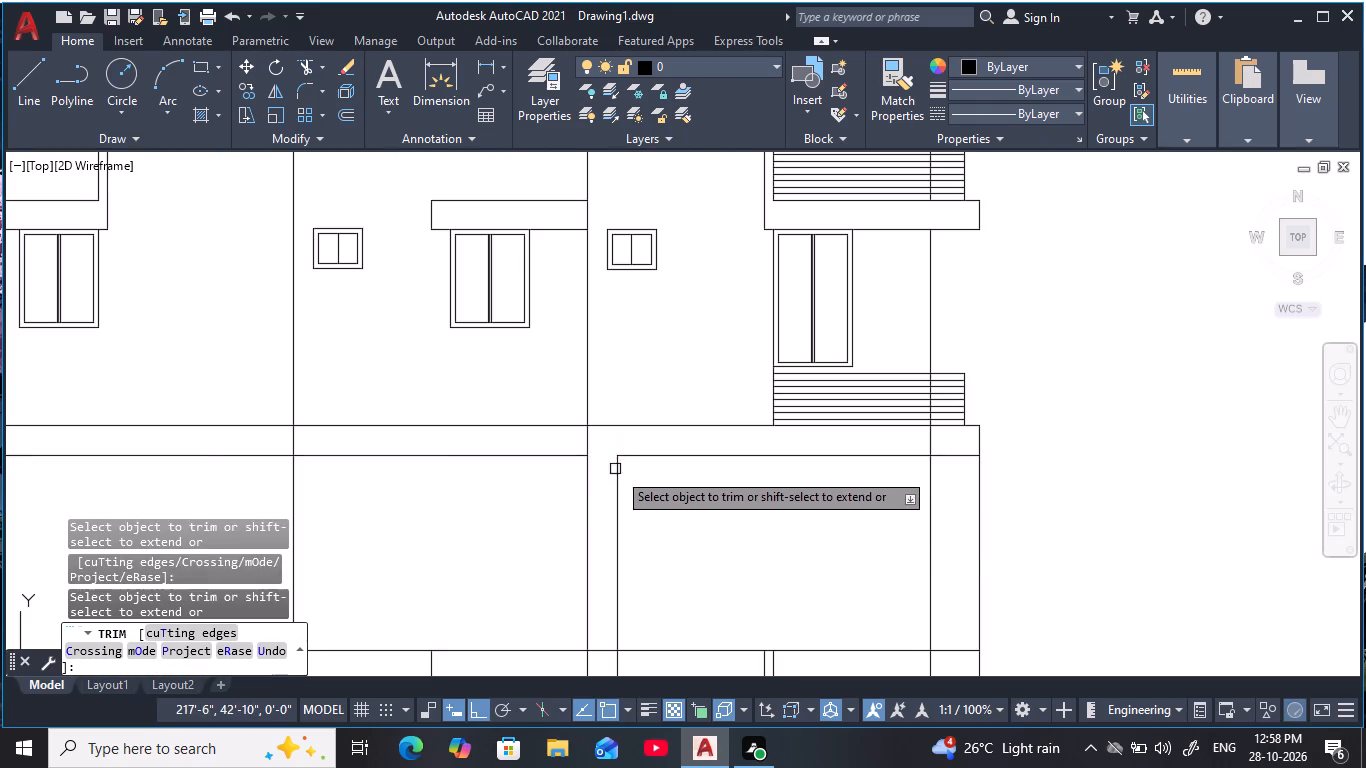
{"action": "scroll", "coordinate": [789, 526], "scroll_direction": "down", "scroll_amount": 1}
{"action": "middle_click_drag", "start_coordinate": [779, 528], "coordinate": [718, 525]}
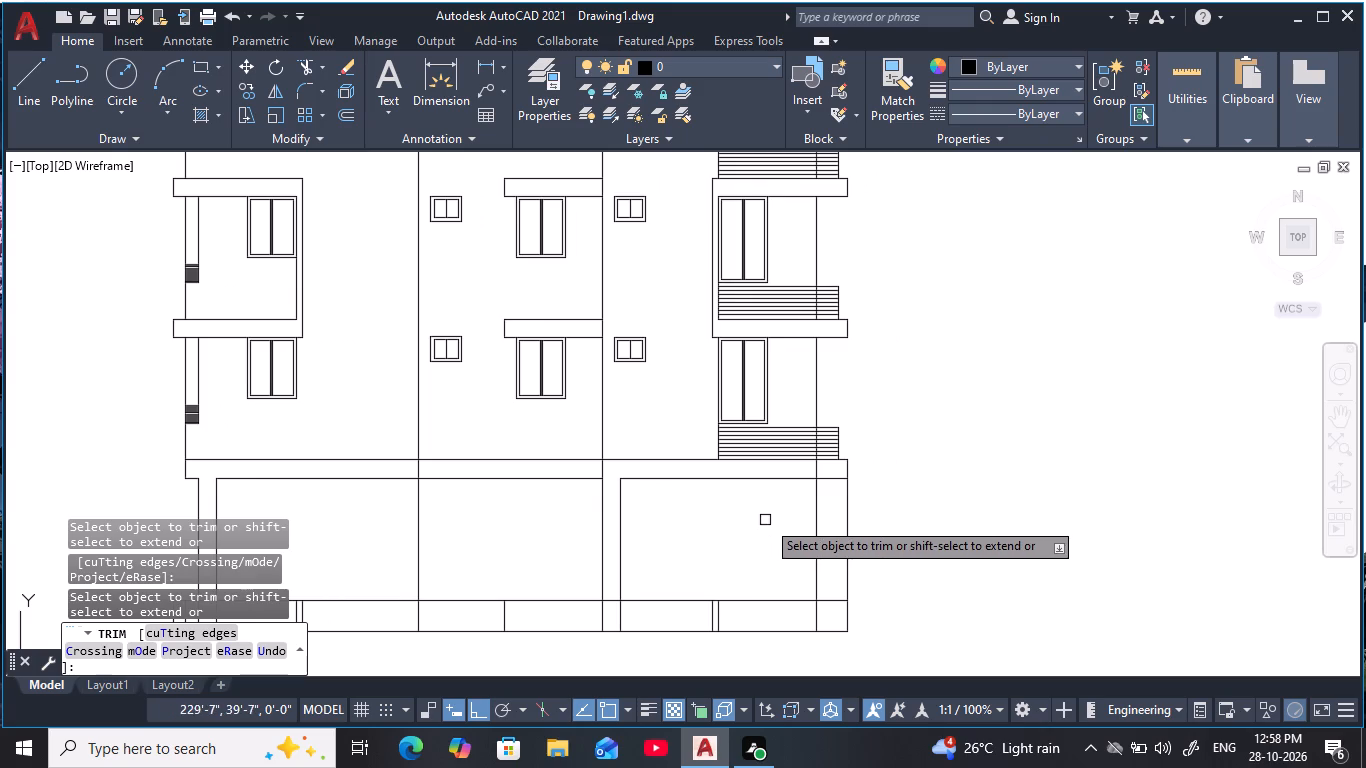
Trim the right column's inner line inside the floor band and the band's lower line across that column's top.
{"action": "scroll", "coordinate": [835, 480], "scroll_direction": "up", "scroll_amount": 1}
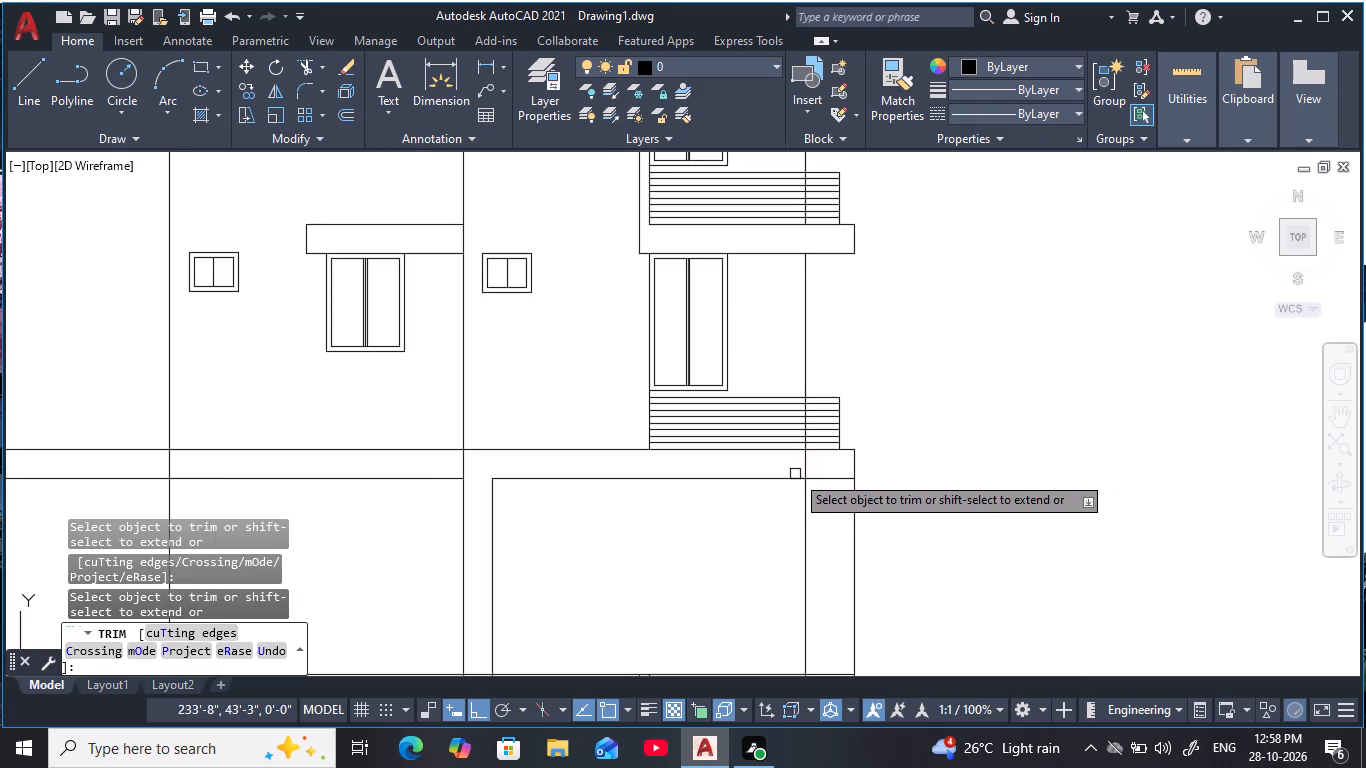
{"action": "left_click_drag", "start_coordinate": [789, 468], "coordinate": [829, 491]}
{"action": "scroll", "coordinate": [632, 618], "scroll_direction": "down", "scroll_amount": 1}
{"action": "middle_click_drag", "start_coordinate": [641, 616], "coordinate": [807, 463]}
{"action": "scroll", "coordinate": [797, 469], "scroll_direction": "down", "scroll_amount": 1}
{"action": "middle_click_drag", "start_coordinate": [794, 464], "coordinate": [807, 481]}
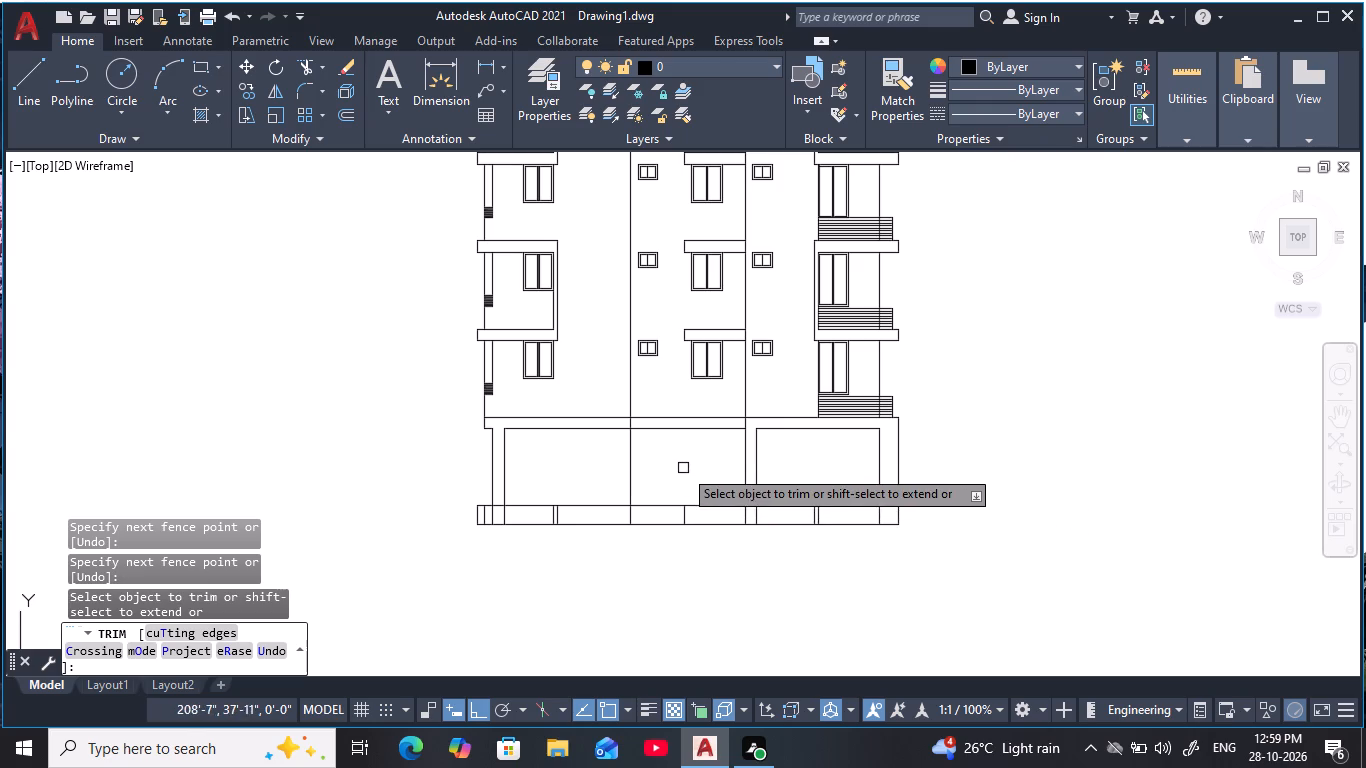
{"action": "middle_click_drag", "start_coordinate": [693, 464], "coordinate": [697, 475]}
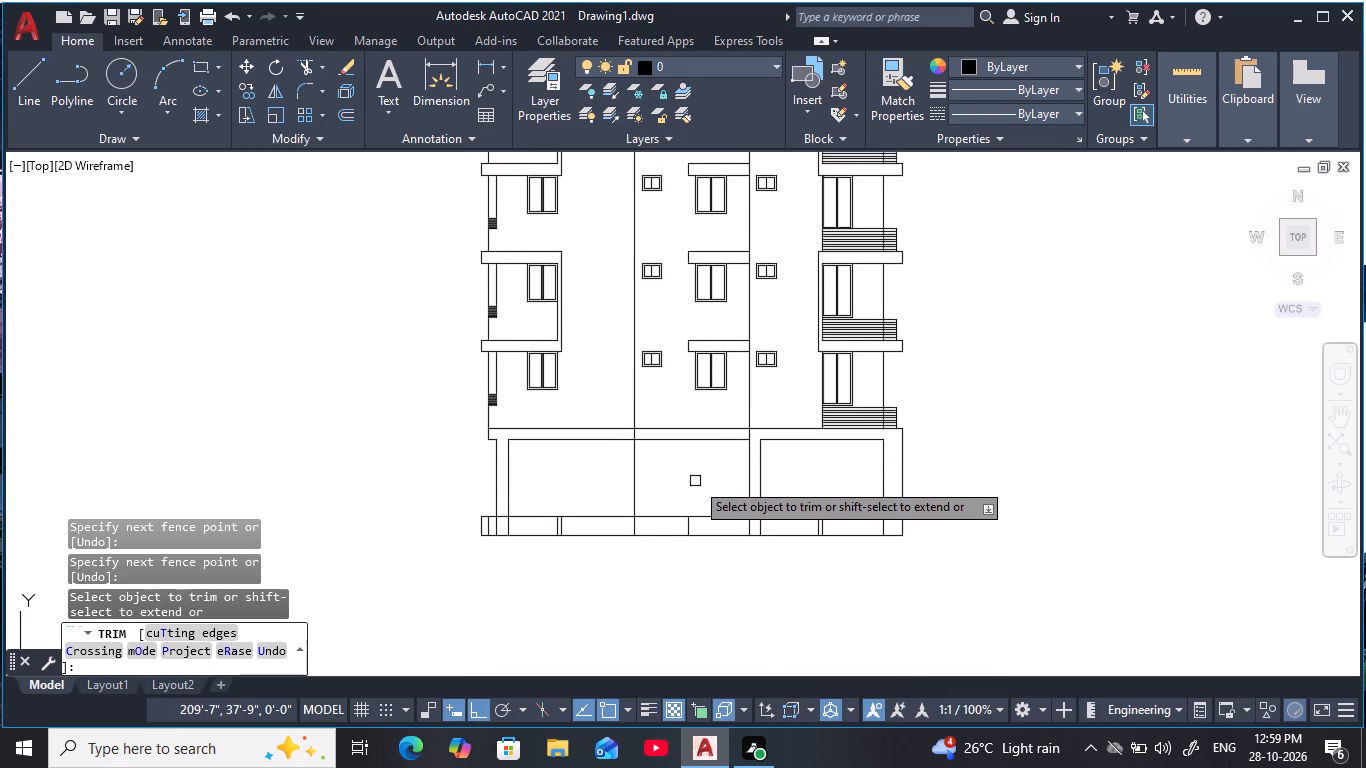
{"action": "middle_click", "coordinate": [695, 481]}
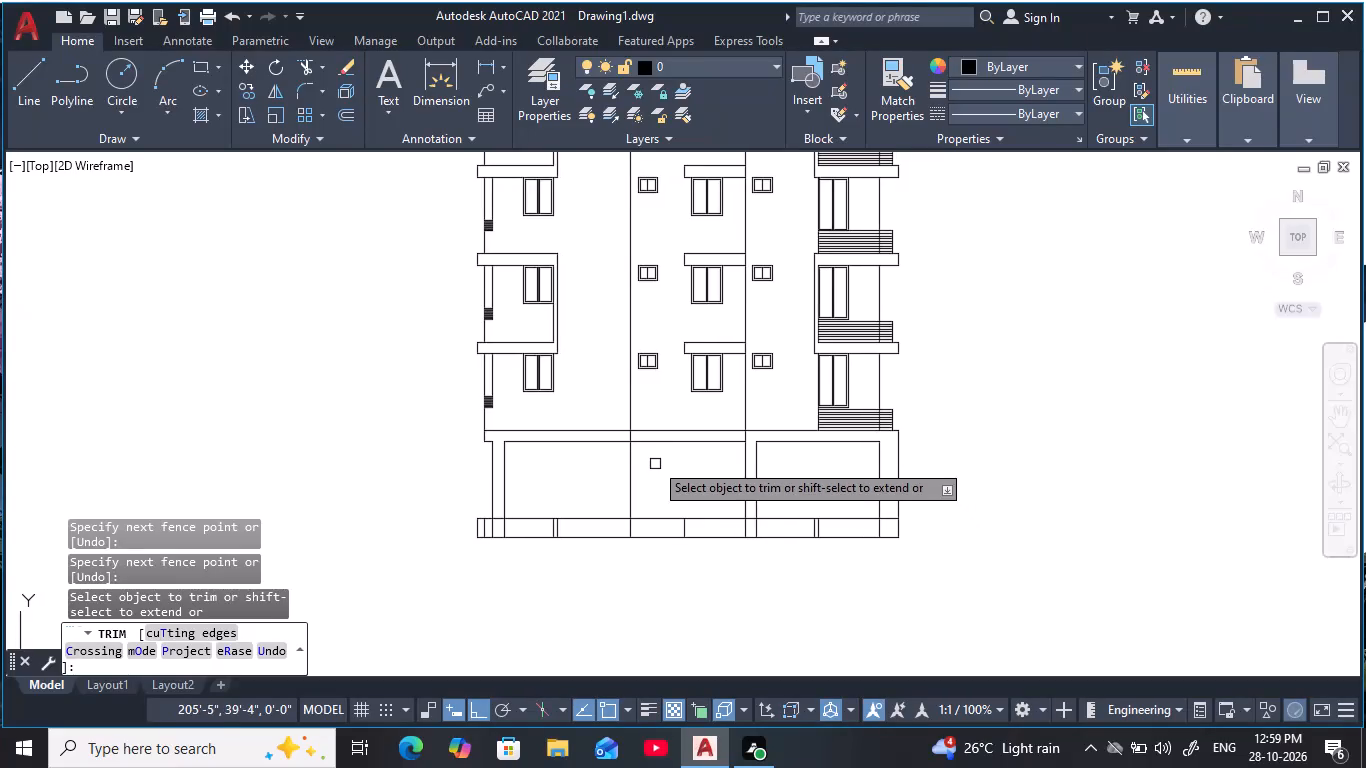
{"action": "scroll", "coordinate": [593, 440], "scroll_direction": "up", "scroll_amount": 1}
{"action": "middle_click_drag", "start_coordinate": [674, 478], "coordinate": [662, 480]}
{"action": "scroll", "coordinate": [662, 479], "scroll_direction": "up", "scroll_amount": 1}
{"action": "key", "text": "Escape"}
{"action": "key", "text": "Escape"}
{"action": "key", "text": "Escape"}
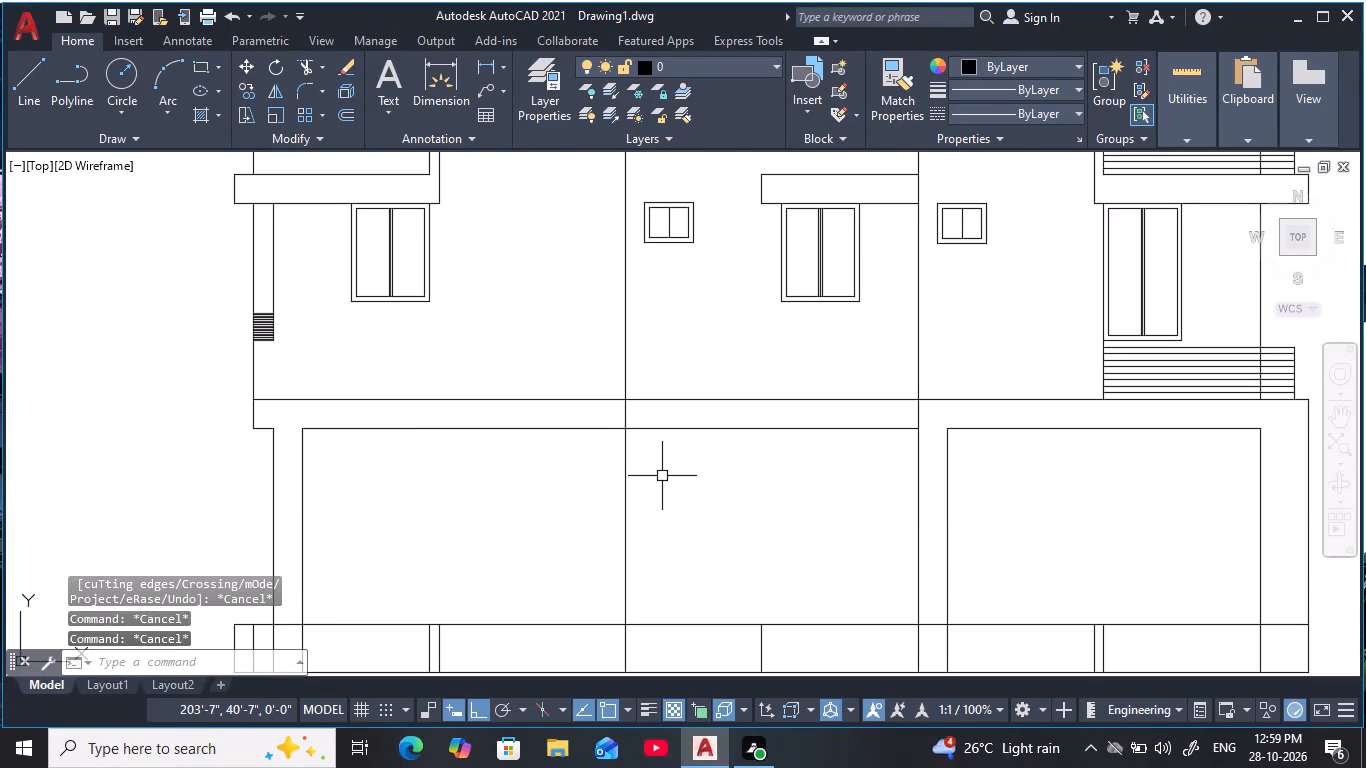
Offset the first interior full-height vertical line 1'-6" to the right for the remaining ground-storey column.
{"action": "type", "text": "o 1'"}
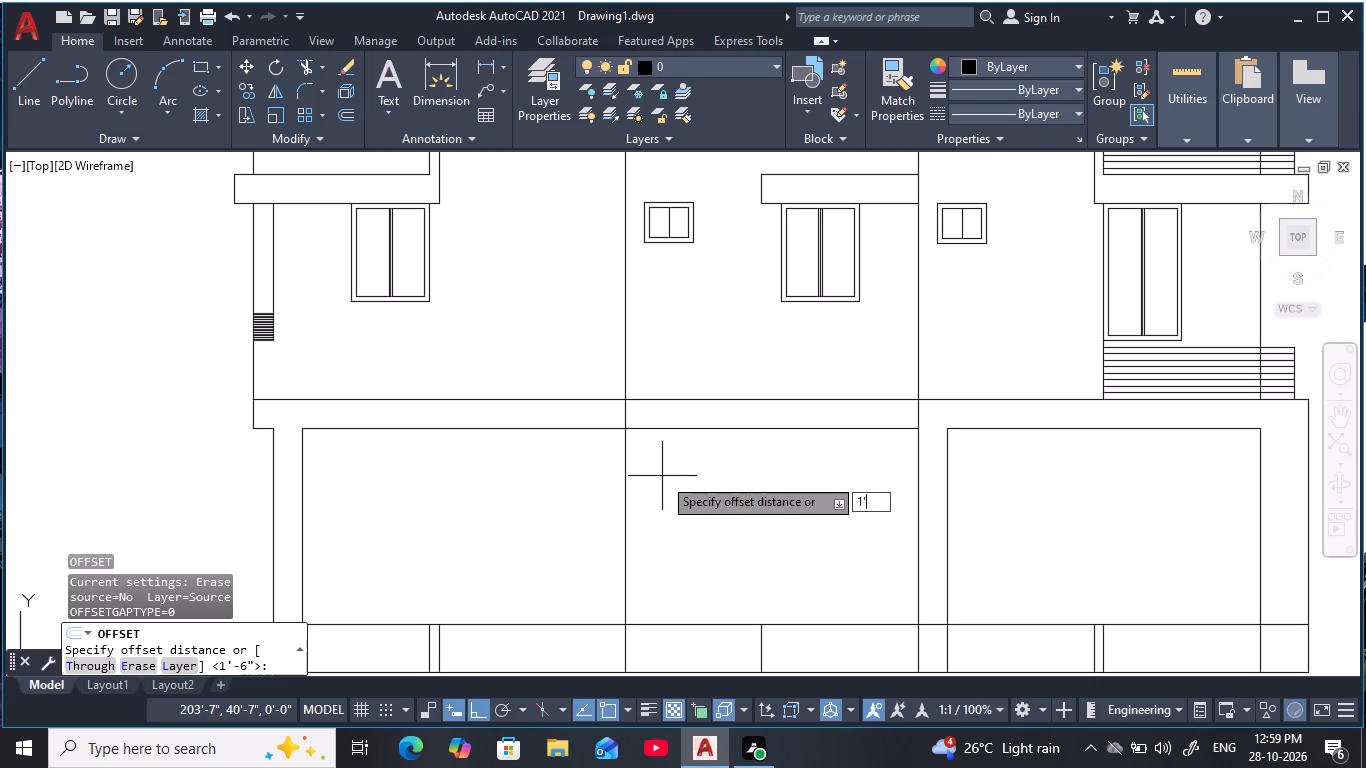
{"action": "type", "text": "6"}
{"action": "key", "text": "space"}
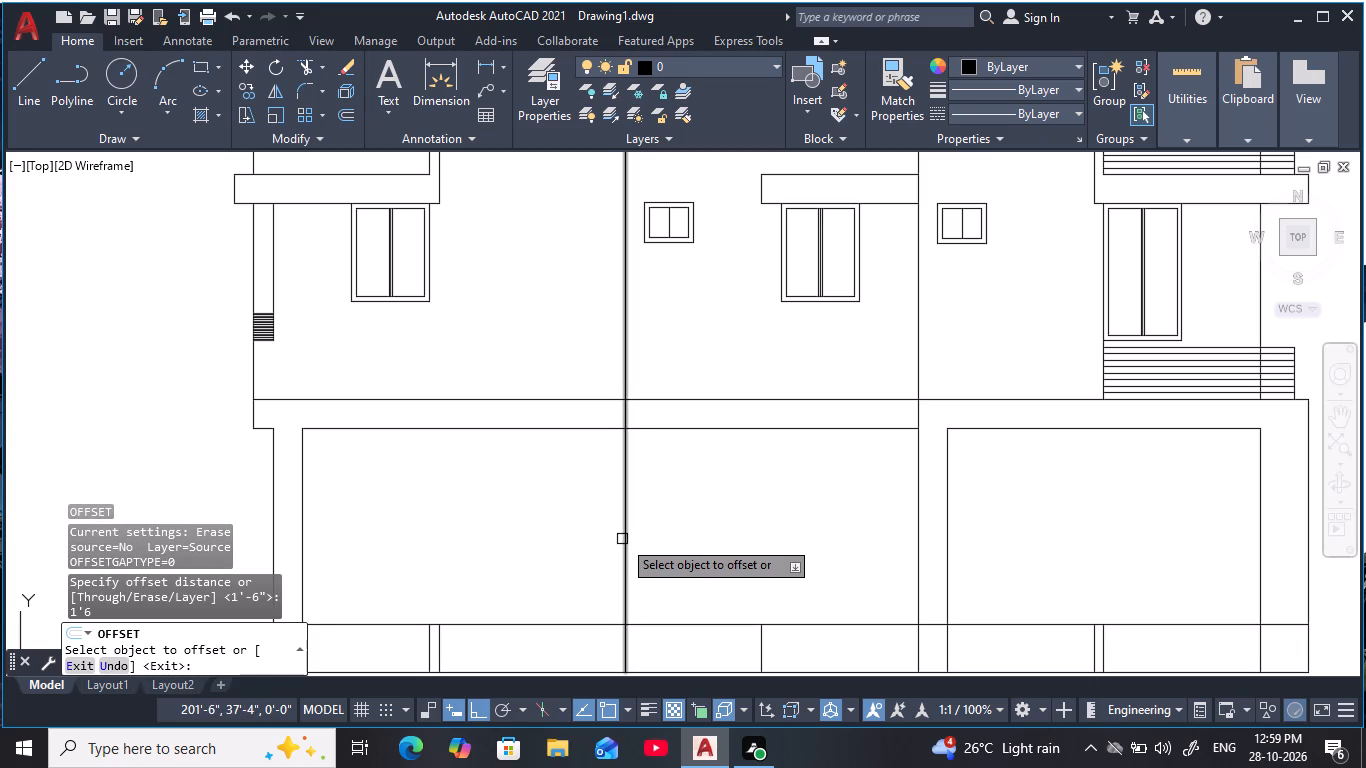
{"action": "left_click", "coordinate": [624, 539]}
{"action": "left_click", "coordinate": [695, 535]}
{"action": "key", "text": "Escape"}
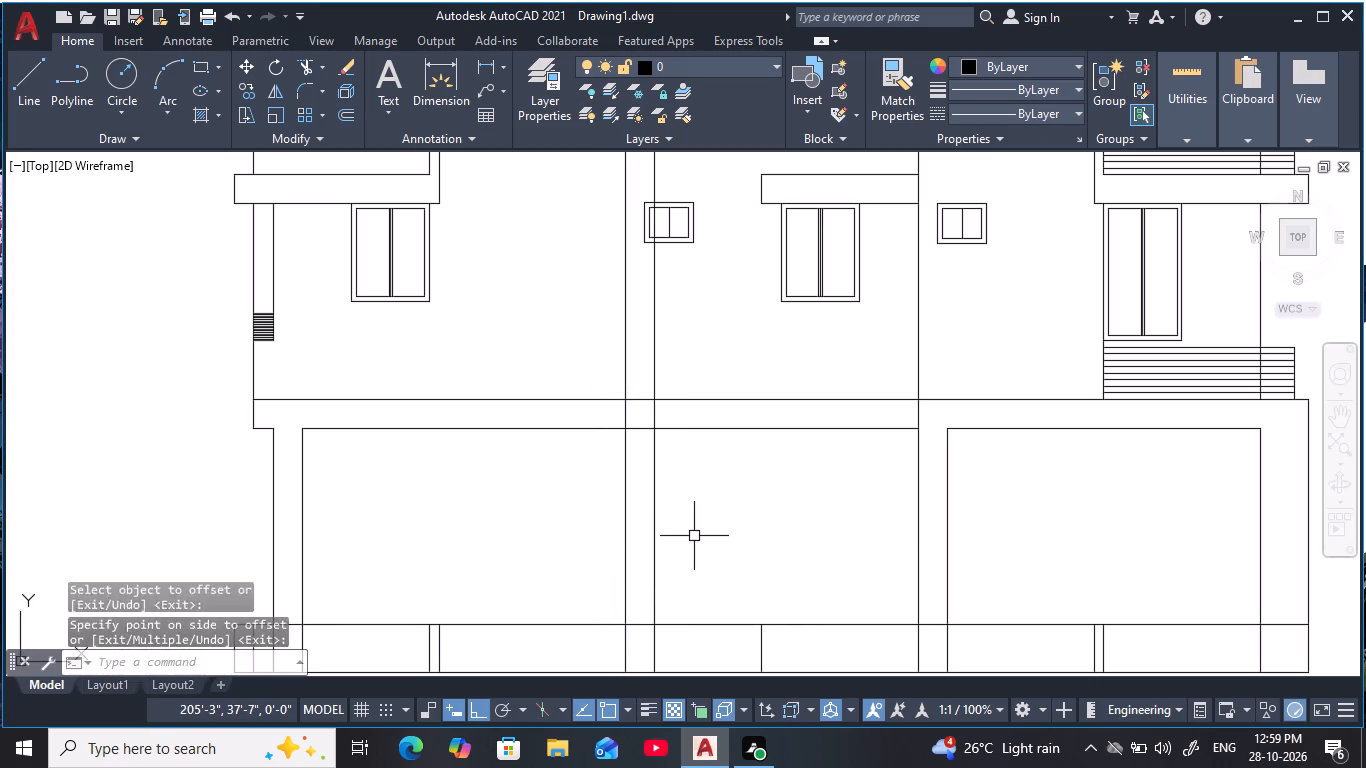
{"action": "key", "text": "Escape"}
{"action": "key", "text": "Escape"}
{"action": "key", "text": "Escape"}
Trim this new offset line inside the floor band and erase its remaining part through the upper floors.
{"action": "type", "text": "tr"}
{"action": "key", "text": "space"}
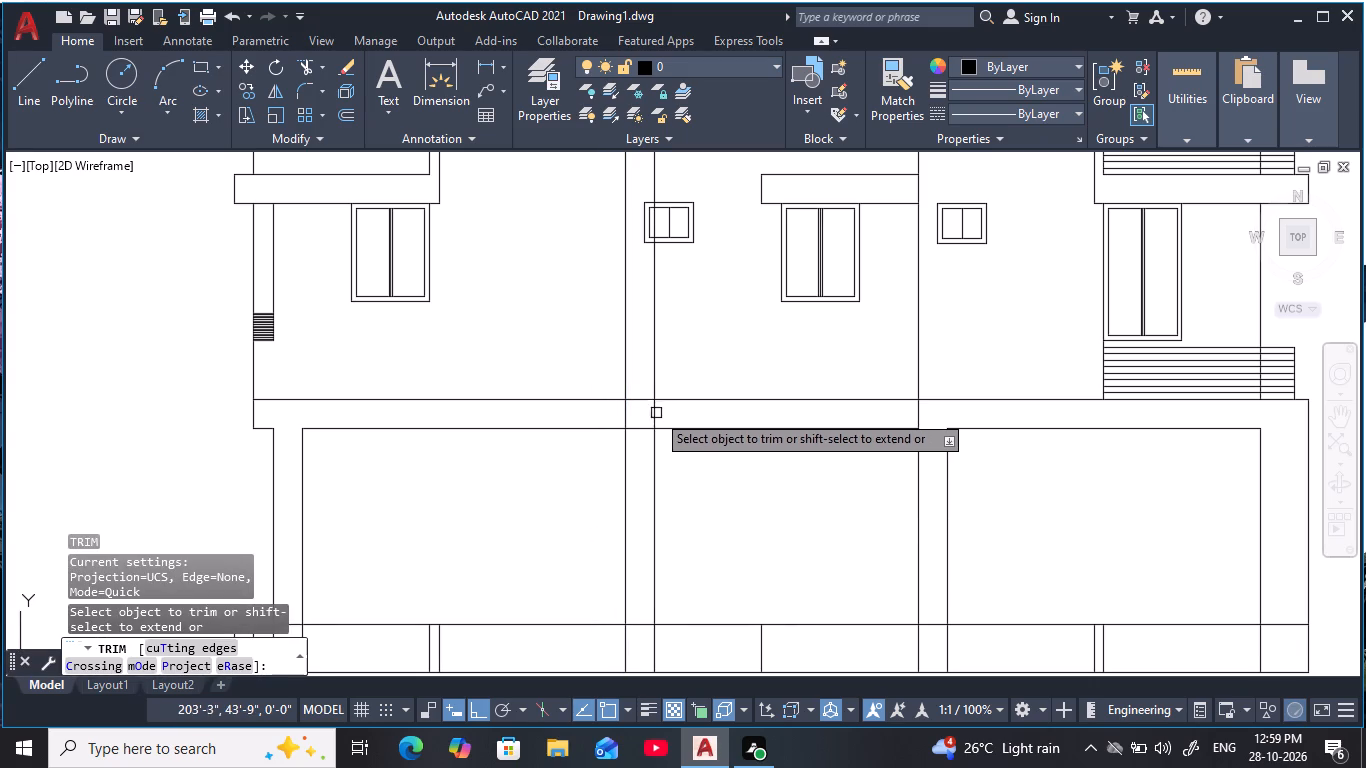
{"action": "left_click", "coordinate": [655, 413]}
{"action": "key", "text": "Escape"}
{"action": "key", "text": "Escape"}
{"action": "key", "text": "Escape"}
{"action": "key", "text": "Escape"}
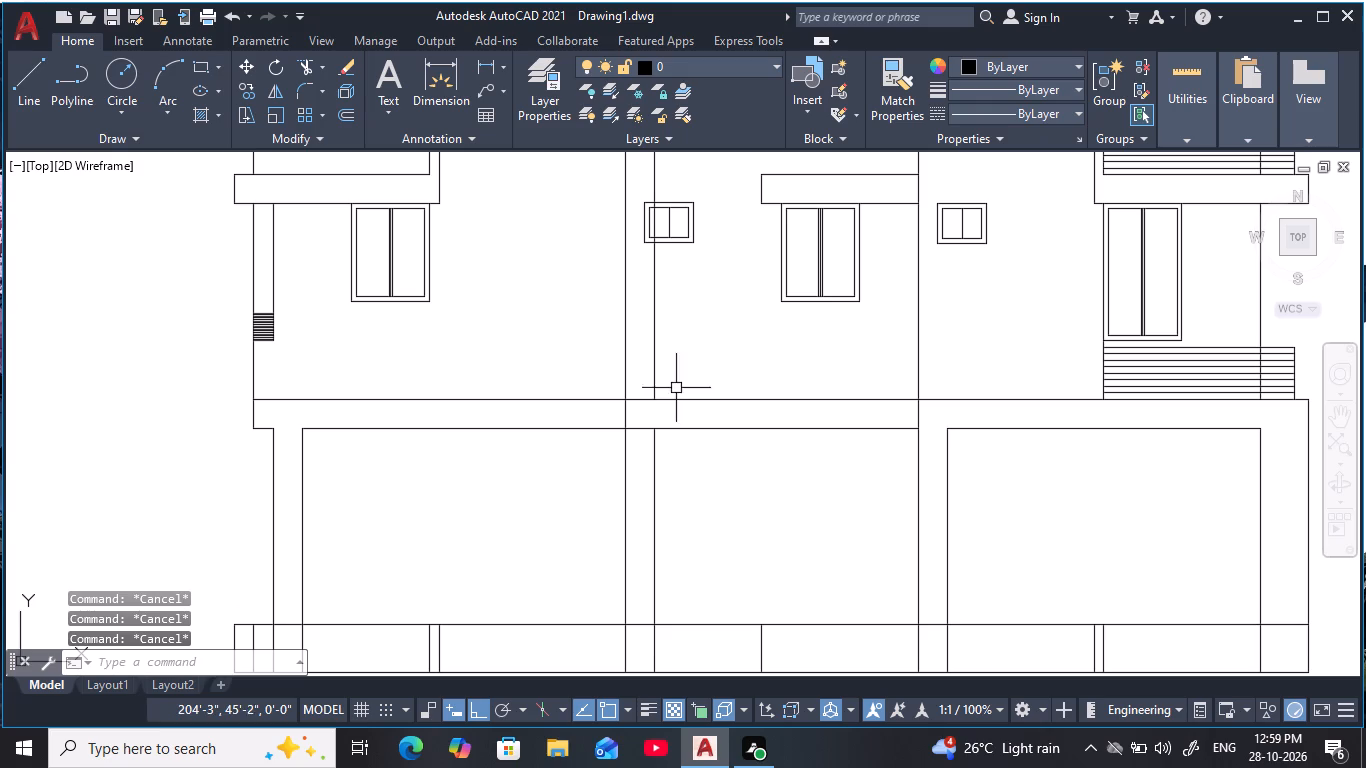
{"action": "left_click", "coordinate": [678, 383]}
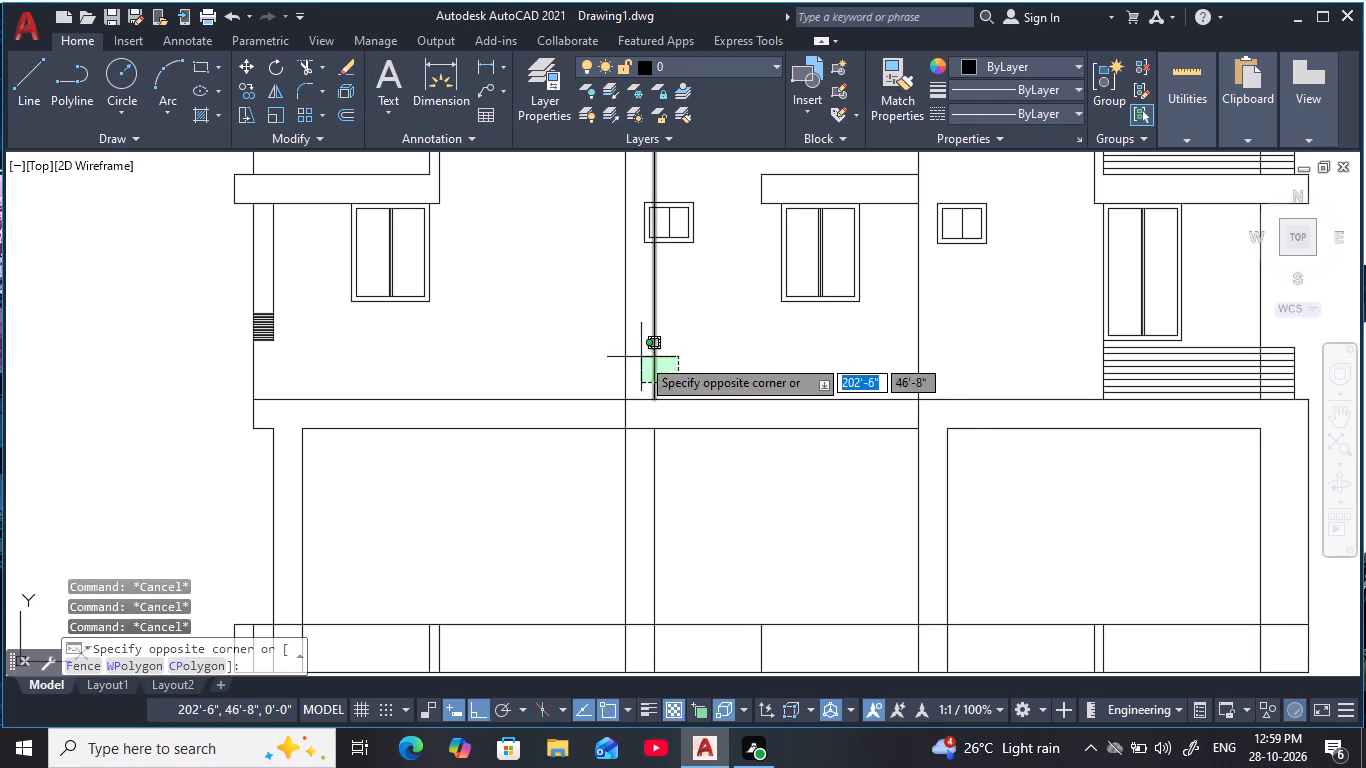
{"action": "left_click", "coordinate": [640, 357]}
{"action": "key", "text": "e"}
{"action": "key", "text": "space"}
{"action": "key", "text": "Escape"}
Trim the floor band's lower line between the two vertical lines of the first interior column.
{"action": "scroll", "coordinate": [736, 543], "scroll_direction": "down", "scroll_amount": 1}
{"action": "middle_click_drag", "start_coordinate": [734, 541], "coordinate": [664, 481]}
{"action": "key", "text": "Escape"}
{"action": "key", "text": "Escape"}
{"action": "type", "text": "tr"}
{"action": "key", "text": "space"}
{"action": "scroll", "coordinate": [622, 420], "scroll_direction": "up", "scroll_amount": 2}
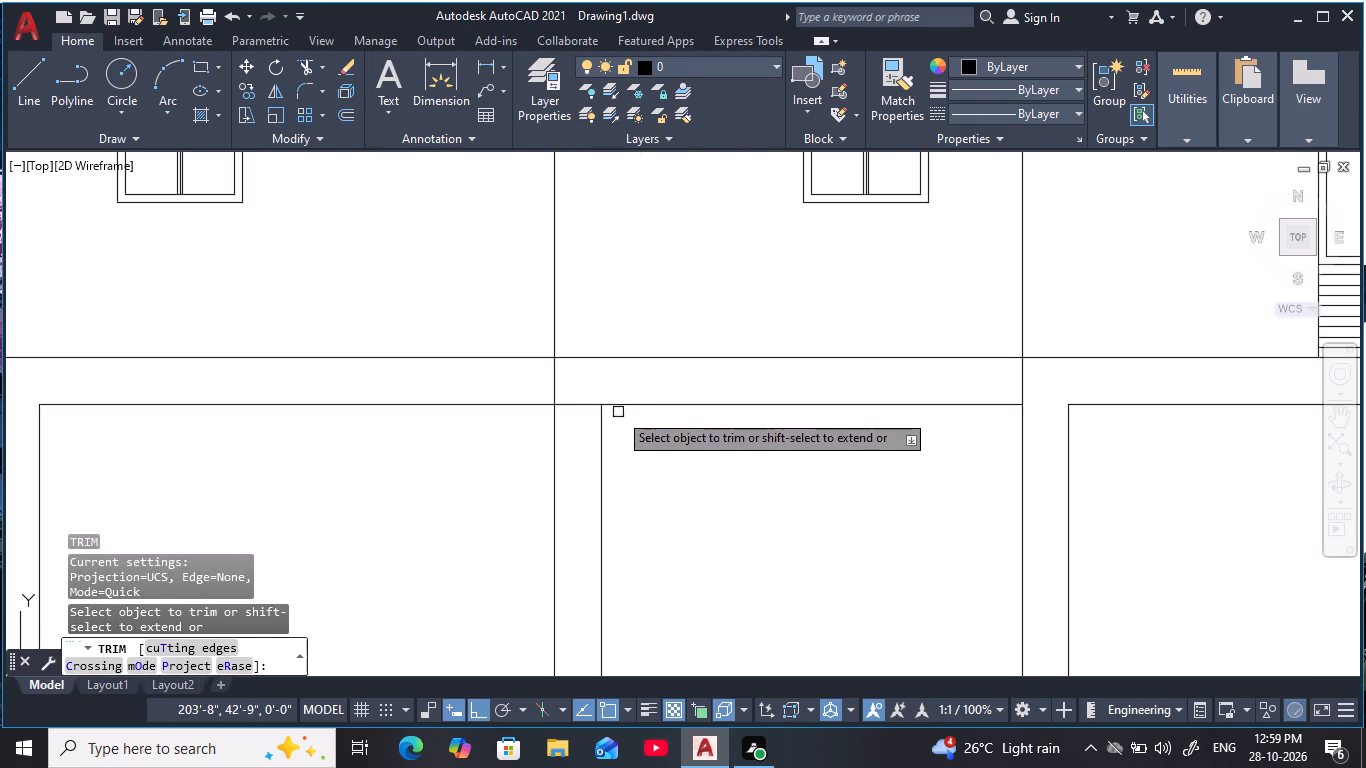
{"action": "left_click_drag", "start_coordinate": [590, 391], "coordinate": [567, 438]}
Trim all interior vertical lines inside the base strip below the columns, leaving only its outer rectangle.
{"action": "scroll", "coordinate": [780, 474], "scroll_direction": "down", "scroll_amount": 1}
{"action": "middle_click_drag", "start_coordinate": [780, 474], "coordinate": [712, 436]}
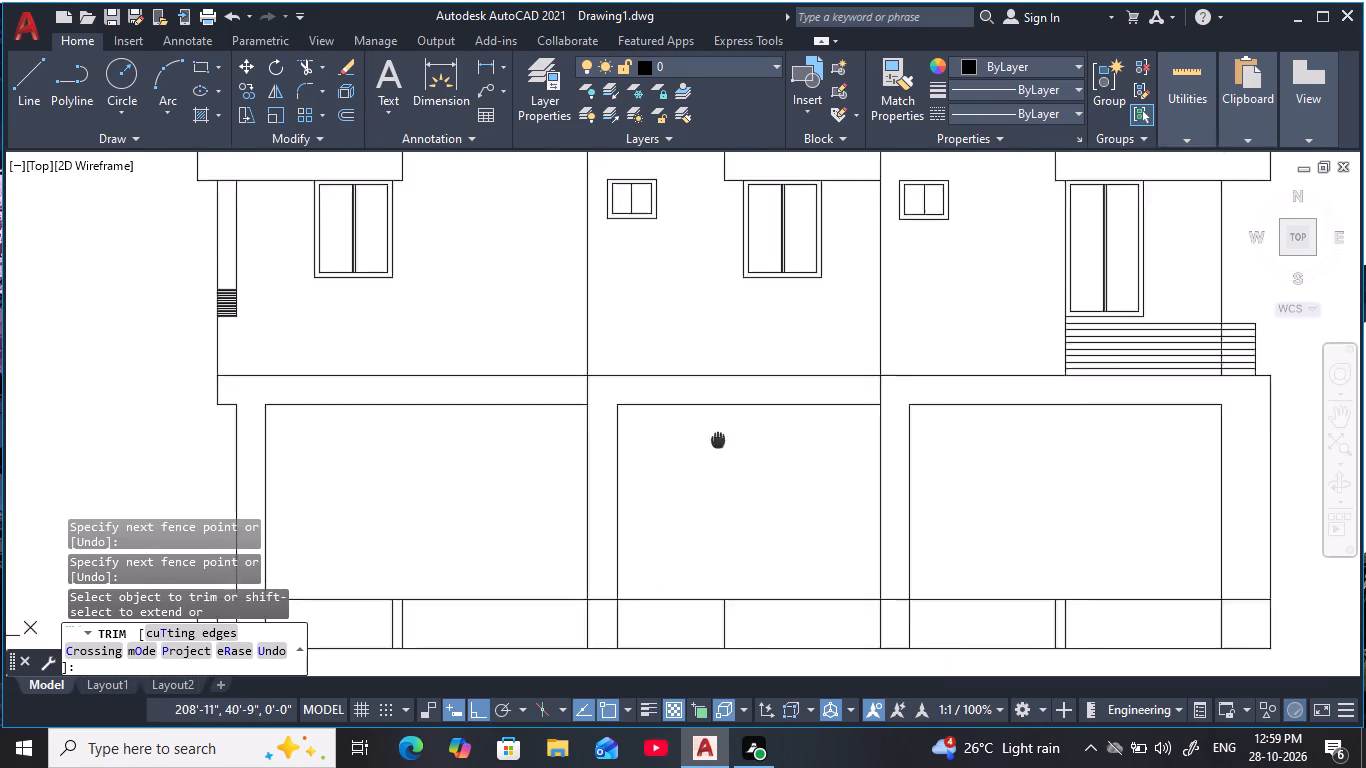
{"action": "middle_click_drag", "start_coordinate": [712, 436], "coordinate": [694, 423]}
{"action": "scroll", "coordinate": [693, 422], "scroll_direction": "down", "scroll_amount": 2}
{"action": "middle_click_drag", "start_coordinate": [699, 444], "coordinate": [753, 414]}
{"action": "scroll", "coordinate": [736, 458], "scroll_direction": "up", "scroll_amount": 2}
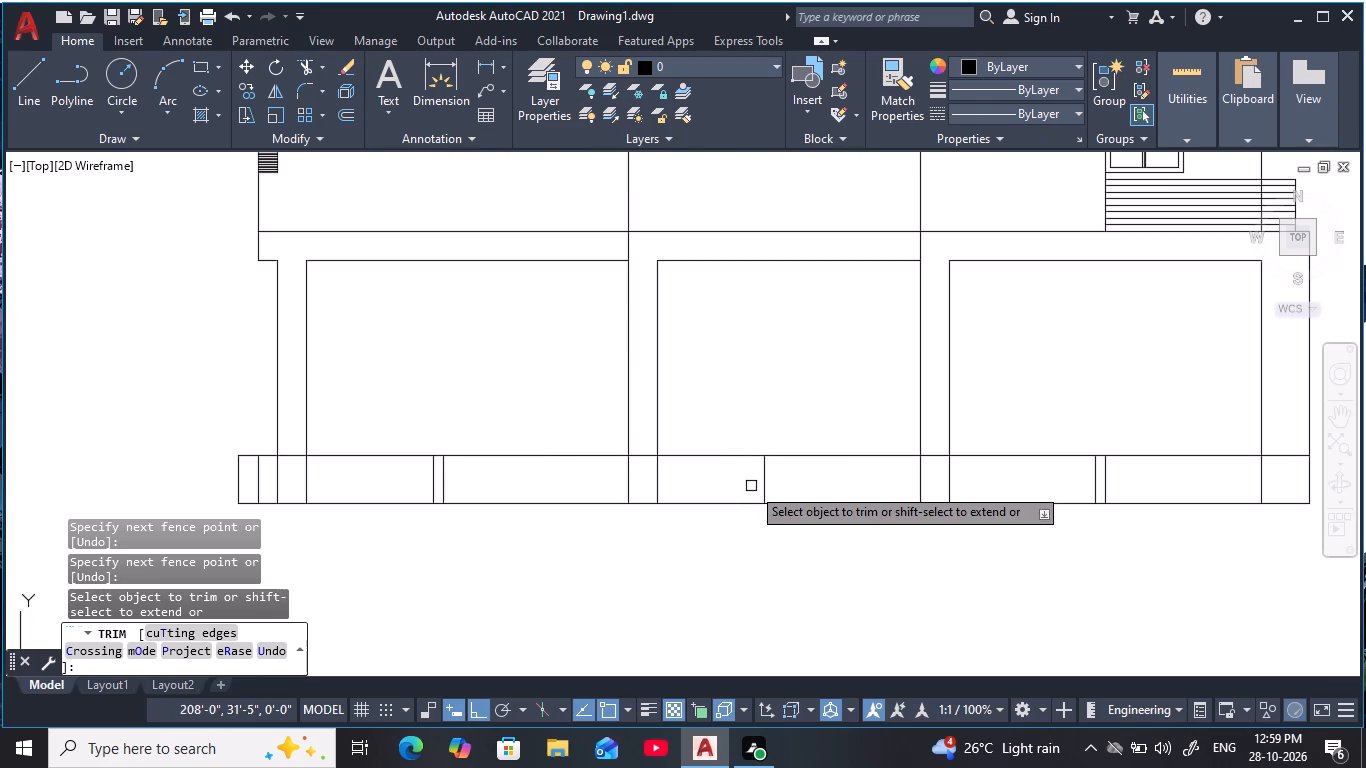
{"action": "left_click_drag", "start_coordinate": [807, 472], "coordinate": [512, 483]}
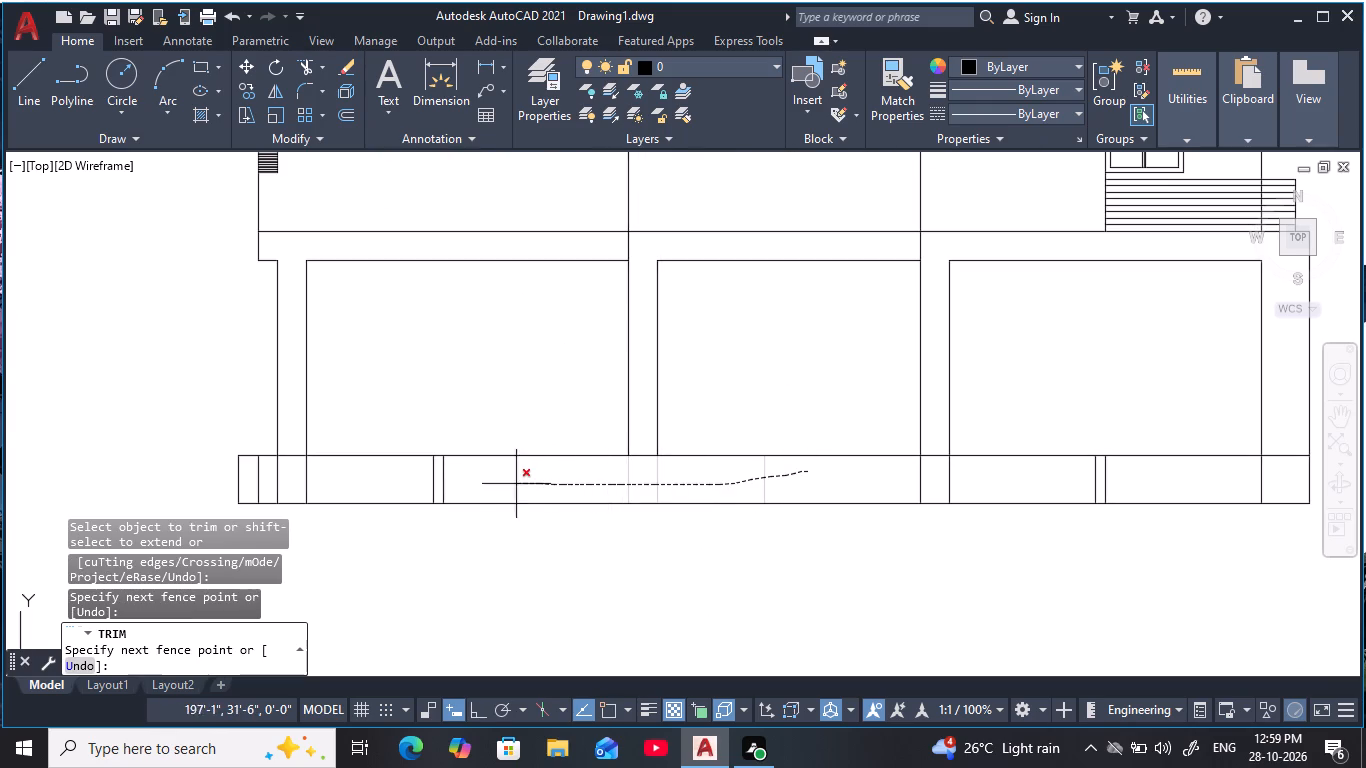
{"action": "left_click_drag", "start_coordinate": [512, 483], "coordinate": [372, 484]}
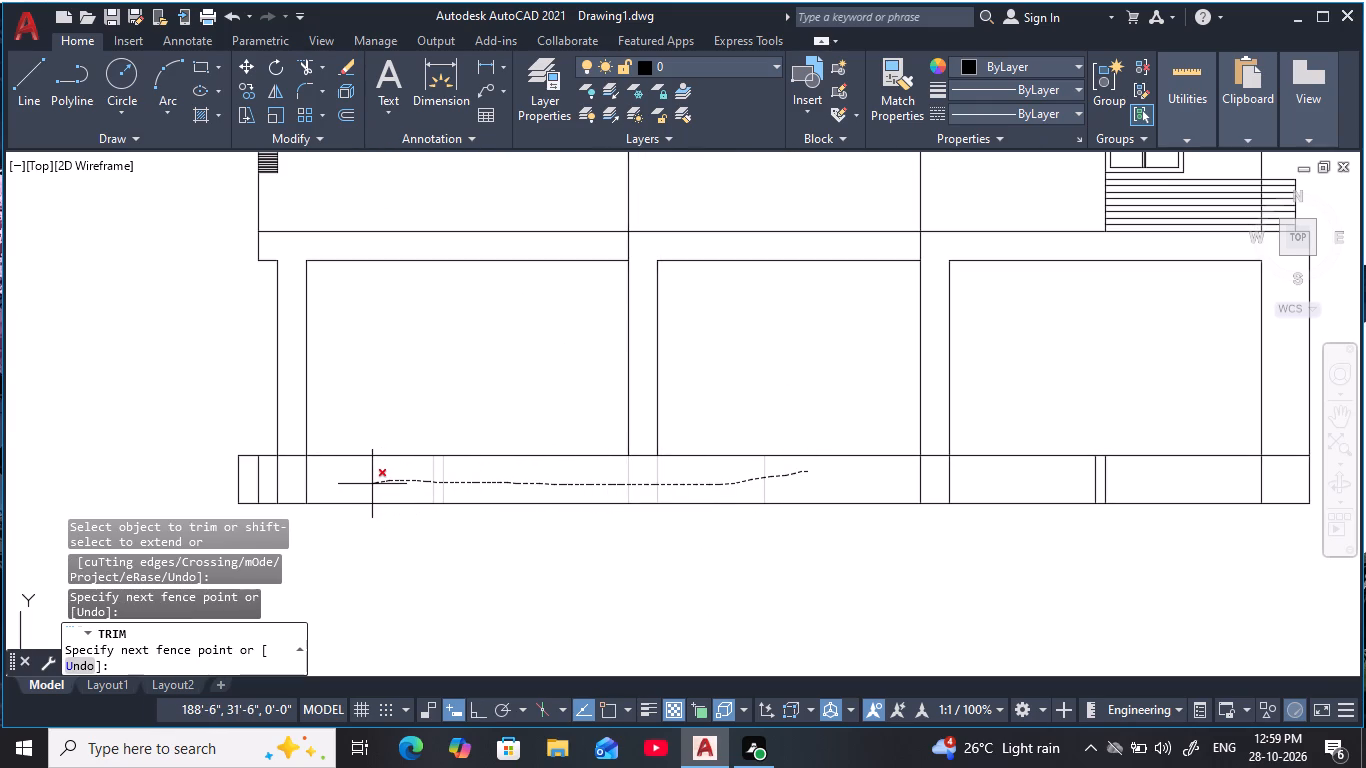
{"action": "left_click_drag", "start_coordinate": [372, 484], "coordinate": [259, 486]}
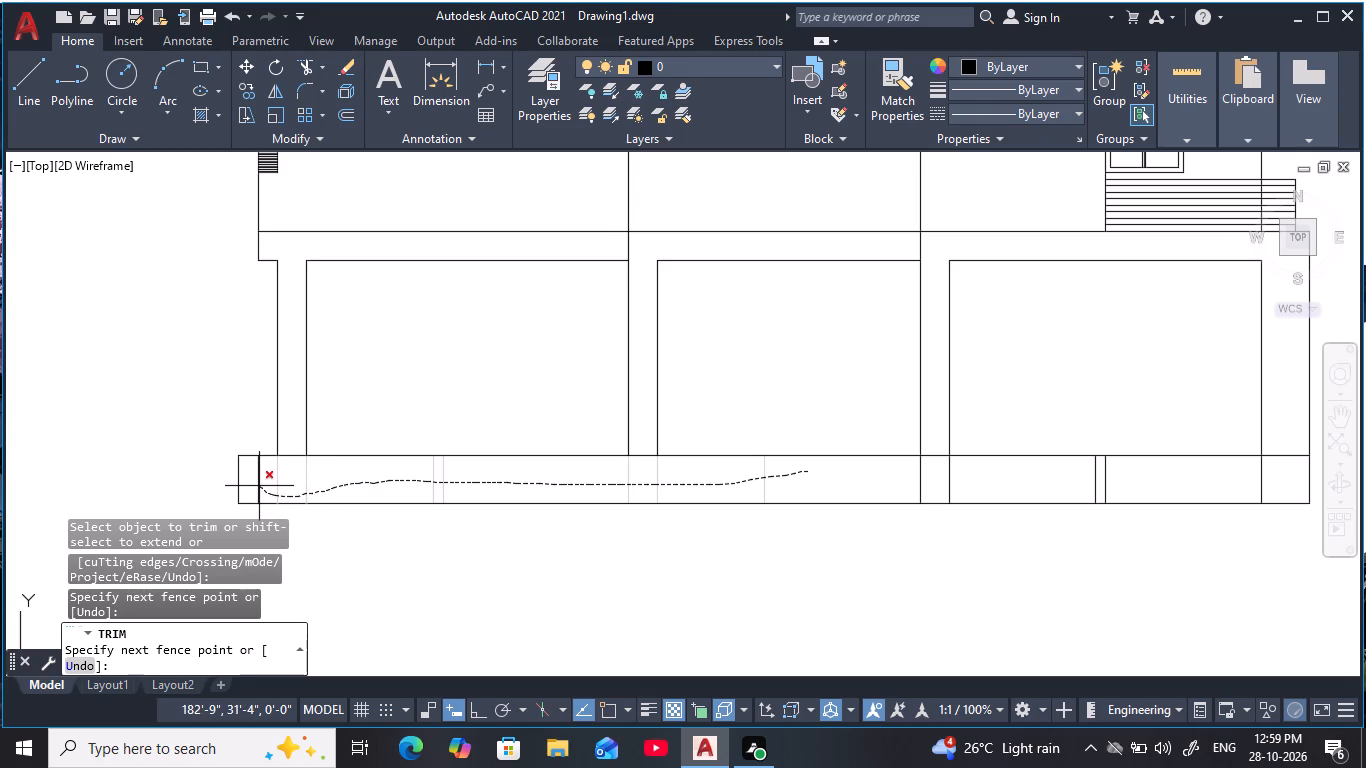
{"action": "left_click_drag", "start_coordinate": [259, 486], "coordinate": [254, 485]}
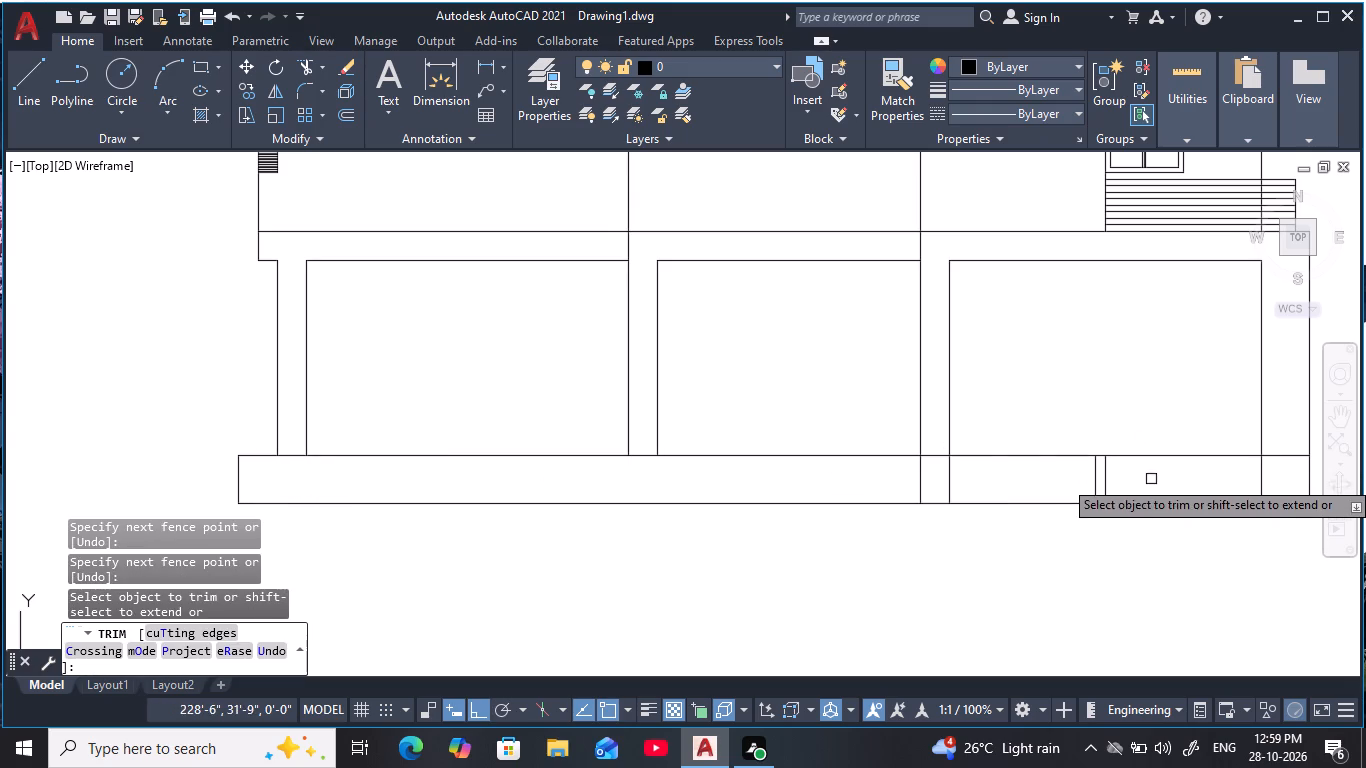
{"action": "left_click_drag", "start_coordinate": [1147, 481], "coordinate": [879, 484]}
{"action": "middle_click_drag", "start_coordinate": [1046, 494], "coordinate": [675, 494]}
{"action": "left_click_drag", "start_coordinate": [904, 475], "coordinate": [855, 481]}
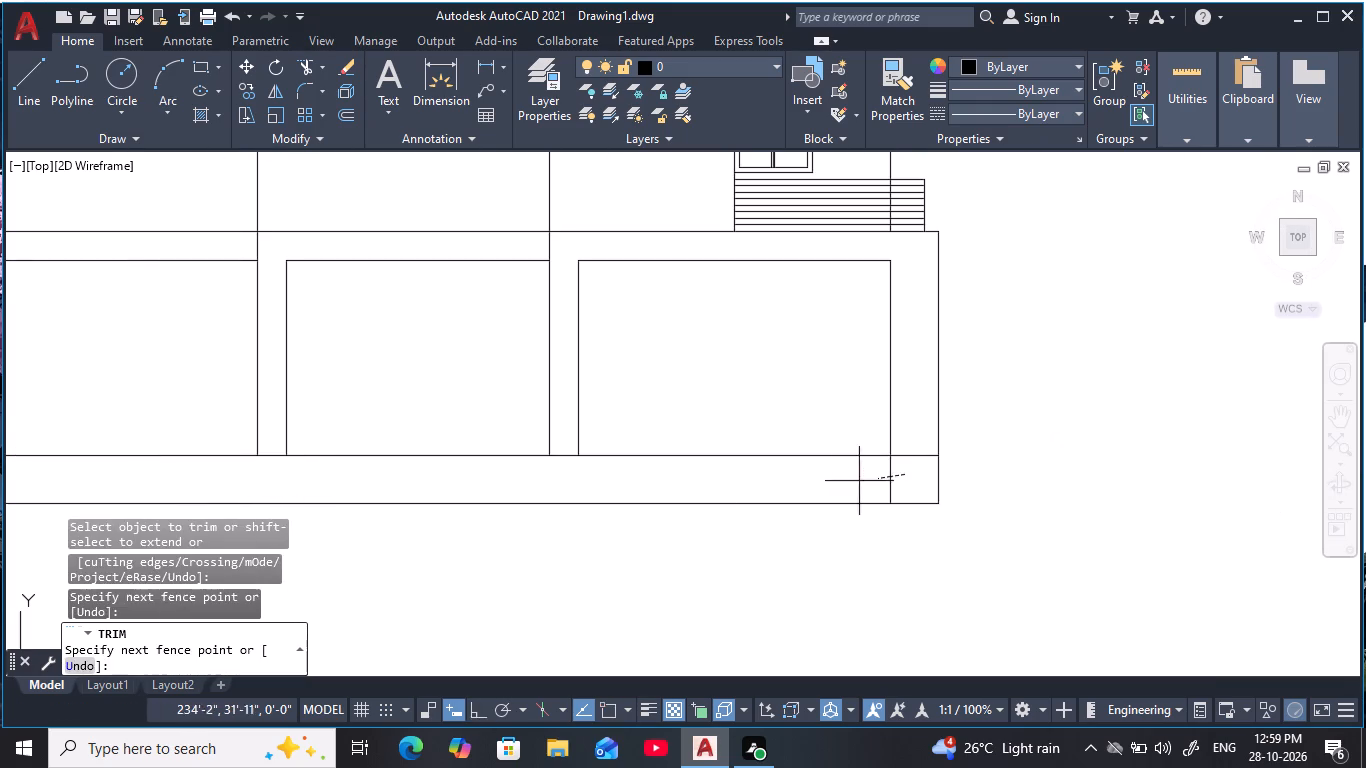
{"action": "left_click_drag", "start_coordinate": [855, 481], "coordinate": [848, 481]}
{"action": "scroll", "coordinate": [848, 480], "scroll_direction": "down", "scroll_amount": 2}
{"action": "middle_click_drag", "start_coordinate": [863, 480], "coordinate": [987, 499]}
{"action": "scroll", "coordinate": [940, 469], "scroll_direction": "down", "scroll_amount": 1}
{"action": "middle_click_drag", "start_coordinate": [938, 465], "coordinate": [925, 511]}
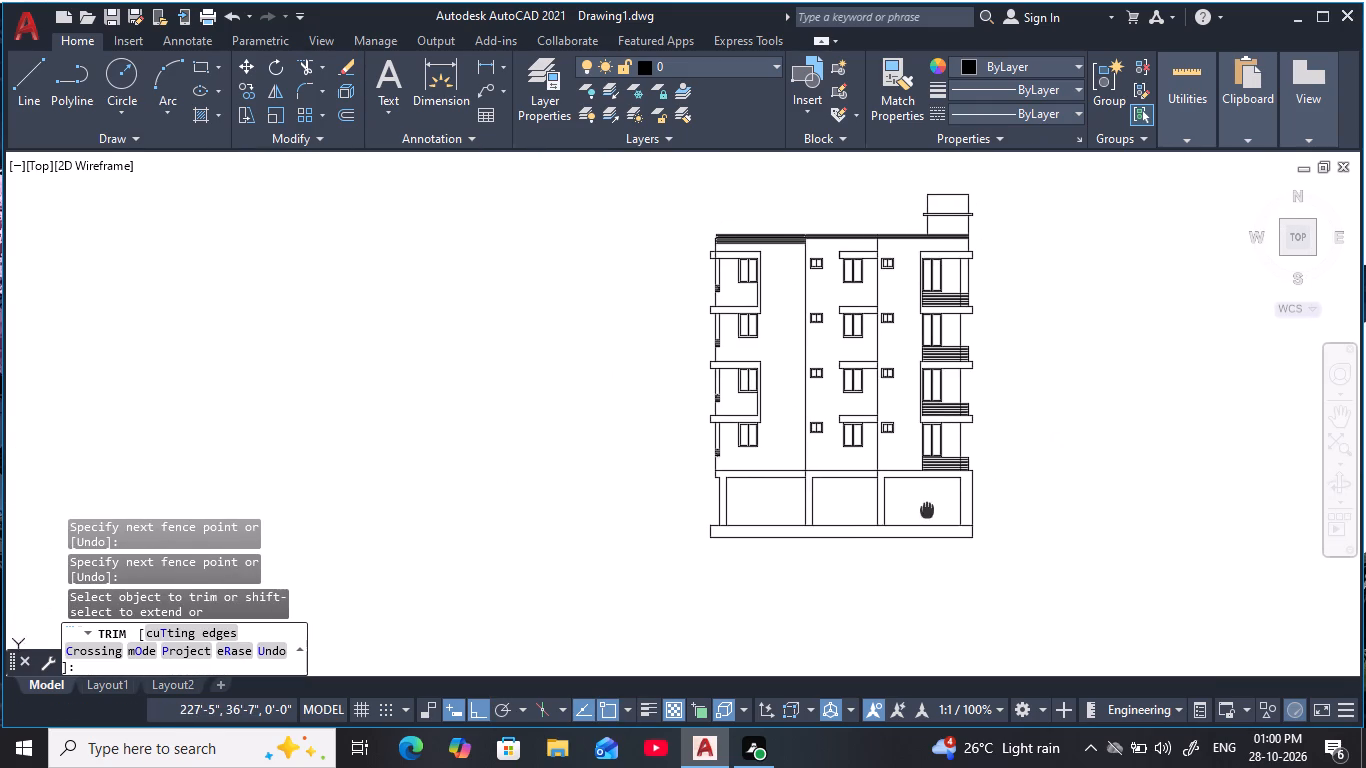
{"action": "middle_click_drag", "start_coordinate": [925, 511], "coordinate": [864, 528]}
{"action": "key", "text": "Escape"}
{"action": "key", "text": "Escape"}
{"action": "key", "text": "Escape"}
{"action": "middle_click_drag", "start_coordinate": [863, 528], "coordinate": [873, 503]}
{"action": "scroll", "coordinate": [873, 504], "scroll_direction": "up", "scroll_amount": 1}
{"action": "key", "text": "Escape"}
{"action": "key", "text": "Escape"}
{"action": "key", "text": "Escape"}
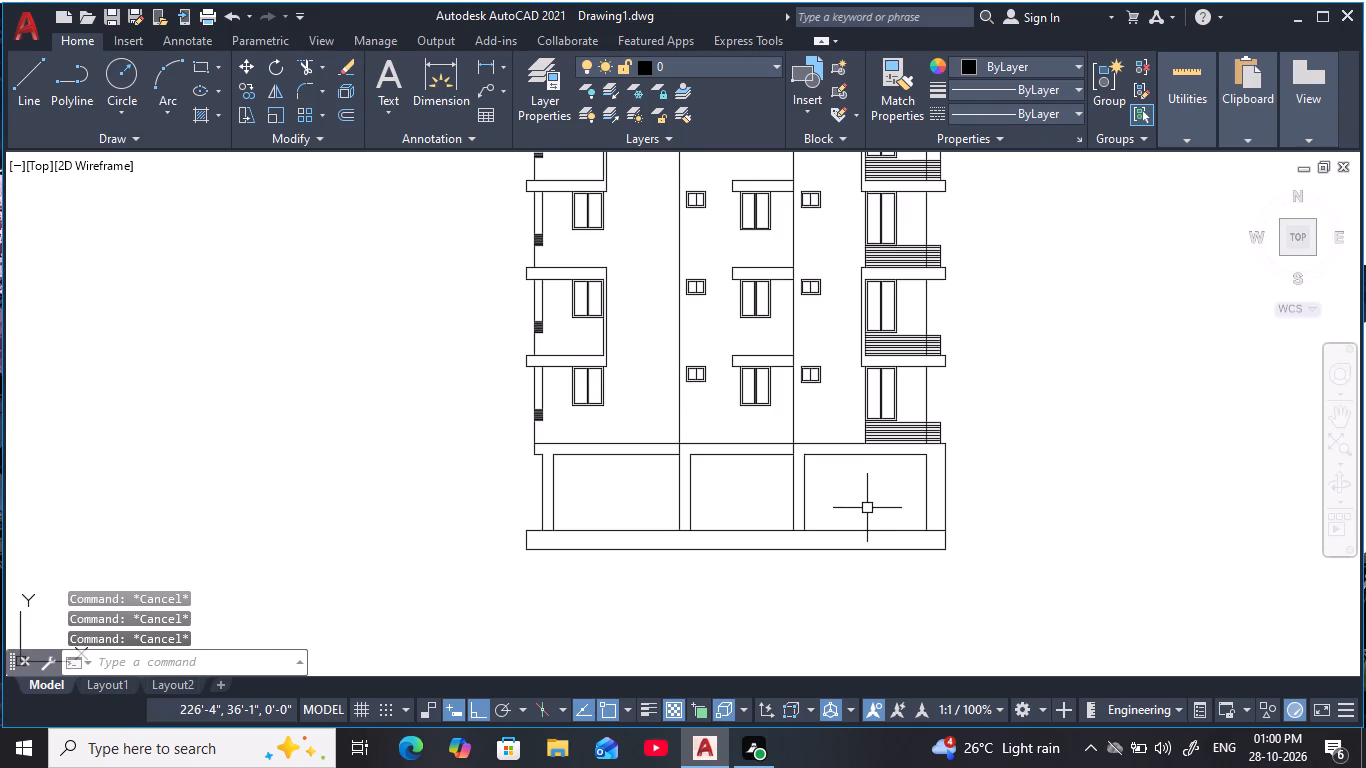
{"action": "key", "text": "Escape"}
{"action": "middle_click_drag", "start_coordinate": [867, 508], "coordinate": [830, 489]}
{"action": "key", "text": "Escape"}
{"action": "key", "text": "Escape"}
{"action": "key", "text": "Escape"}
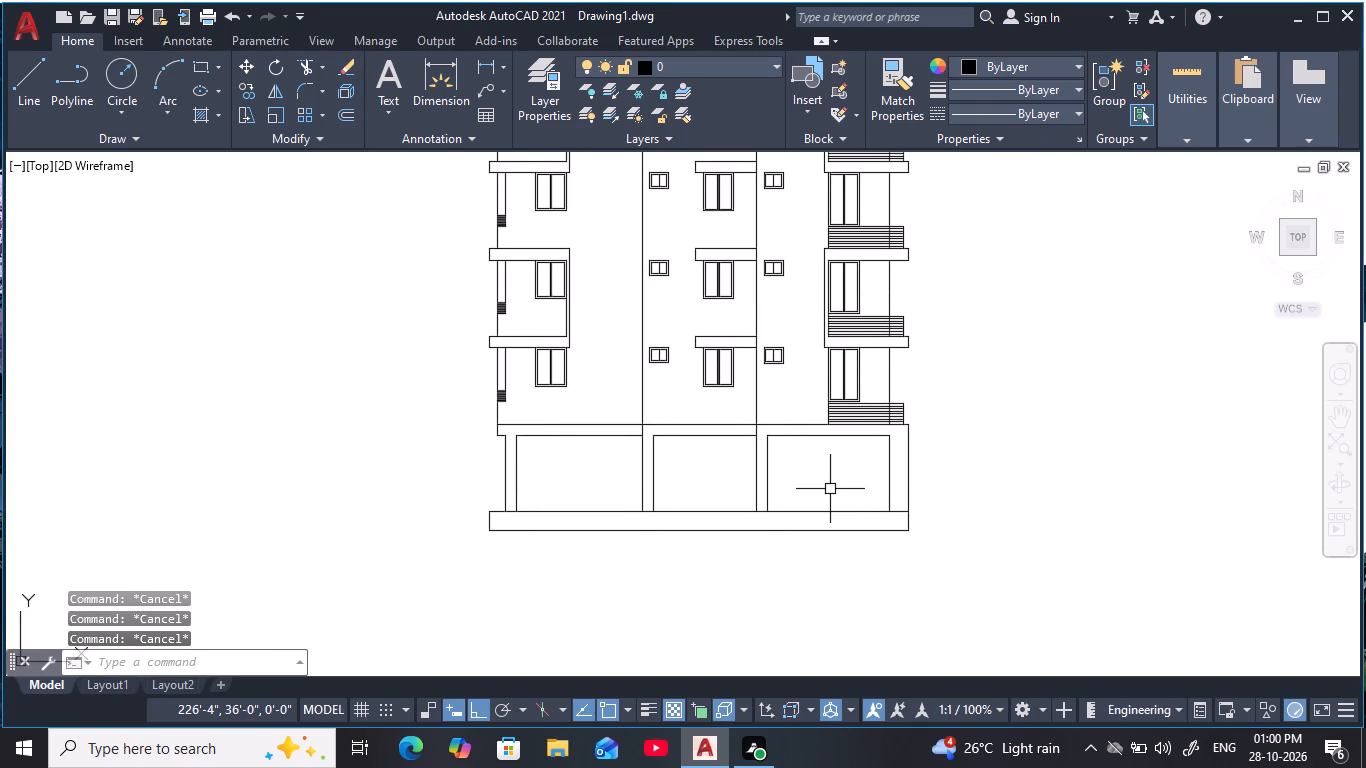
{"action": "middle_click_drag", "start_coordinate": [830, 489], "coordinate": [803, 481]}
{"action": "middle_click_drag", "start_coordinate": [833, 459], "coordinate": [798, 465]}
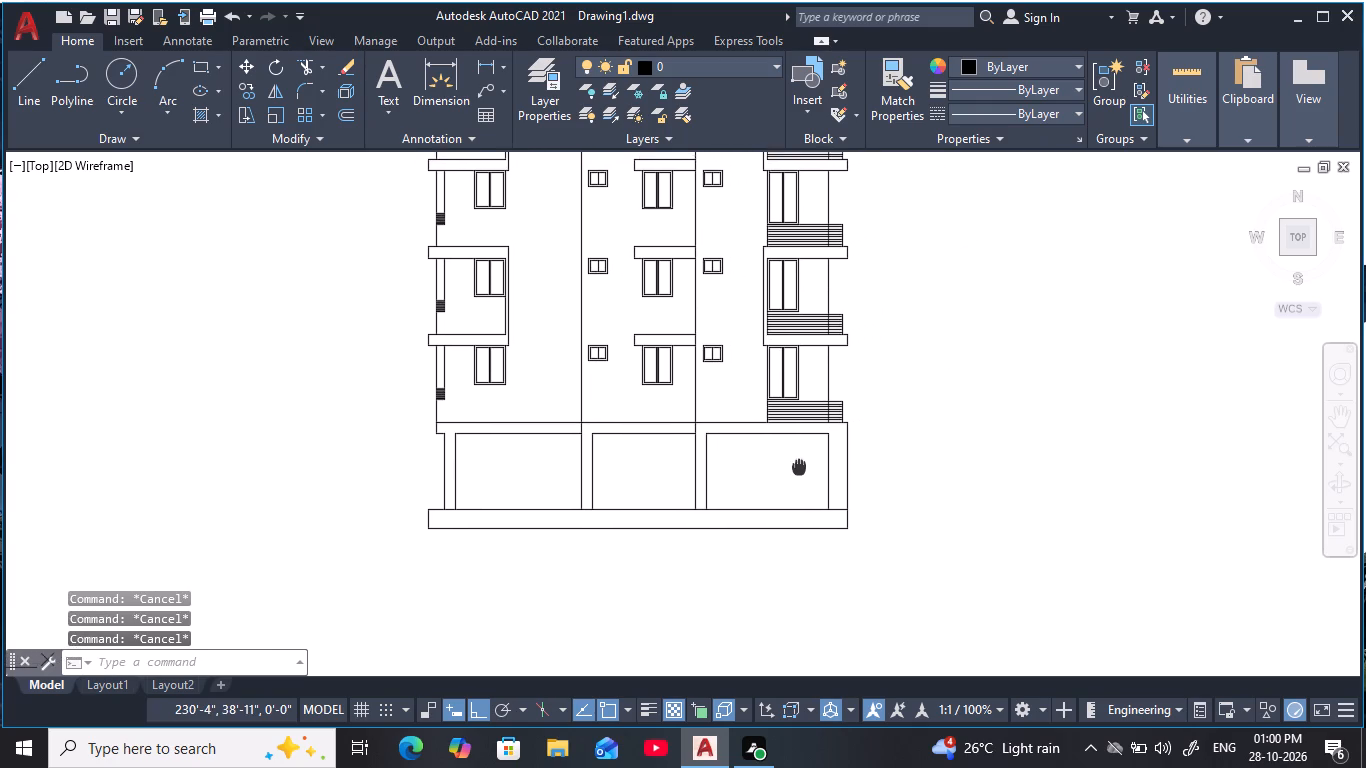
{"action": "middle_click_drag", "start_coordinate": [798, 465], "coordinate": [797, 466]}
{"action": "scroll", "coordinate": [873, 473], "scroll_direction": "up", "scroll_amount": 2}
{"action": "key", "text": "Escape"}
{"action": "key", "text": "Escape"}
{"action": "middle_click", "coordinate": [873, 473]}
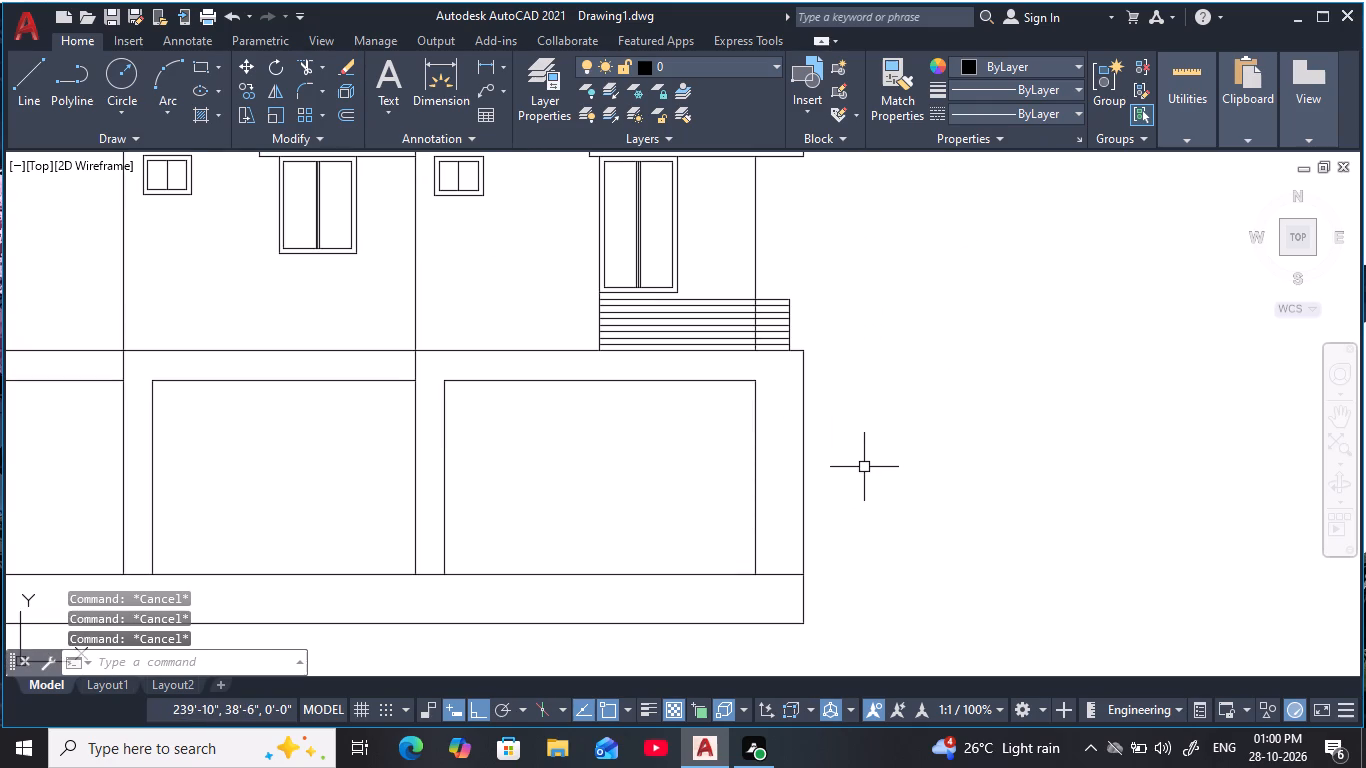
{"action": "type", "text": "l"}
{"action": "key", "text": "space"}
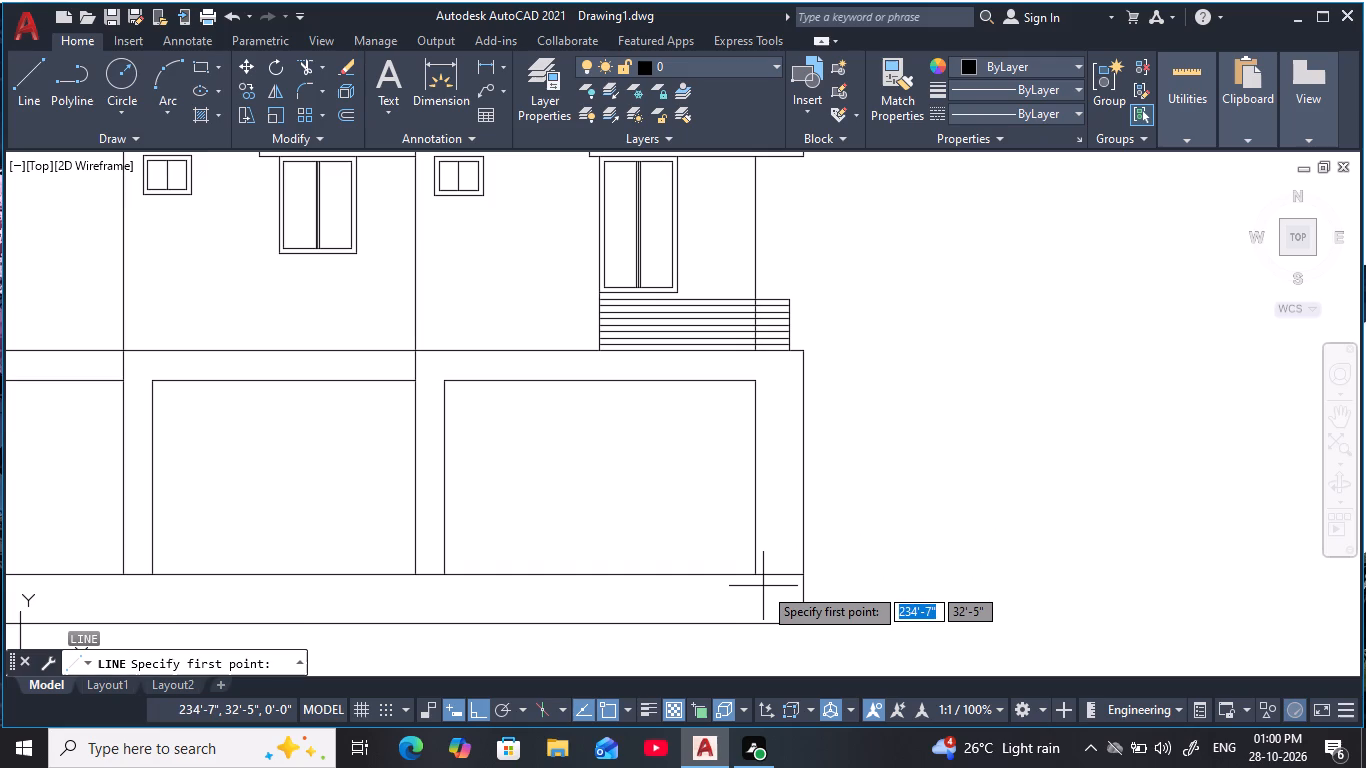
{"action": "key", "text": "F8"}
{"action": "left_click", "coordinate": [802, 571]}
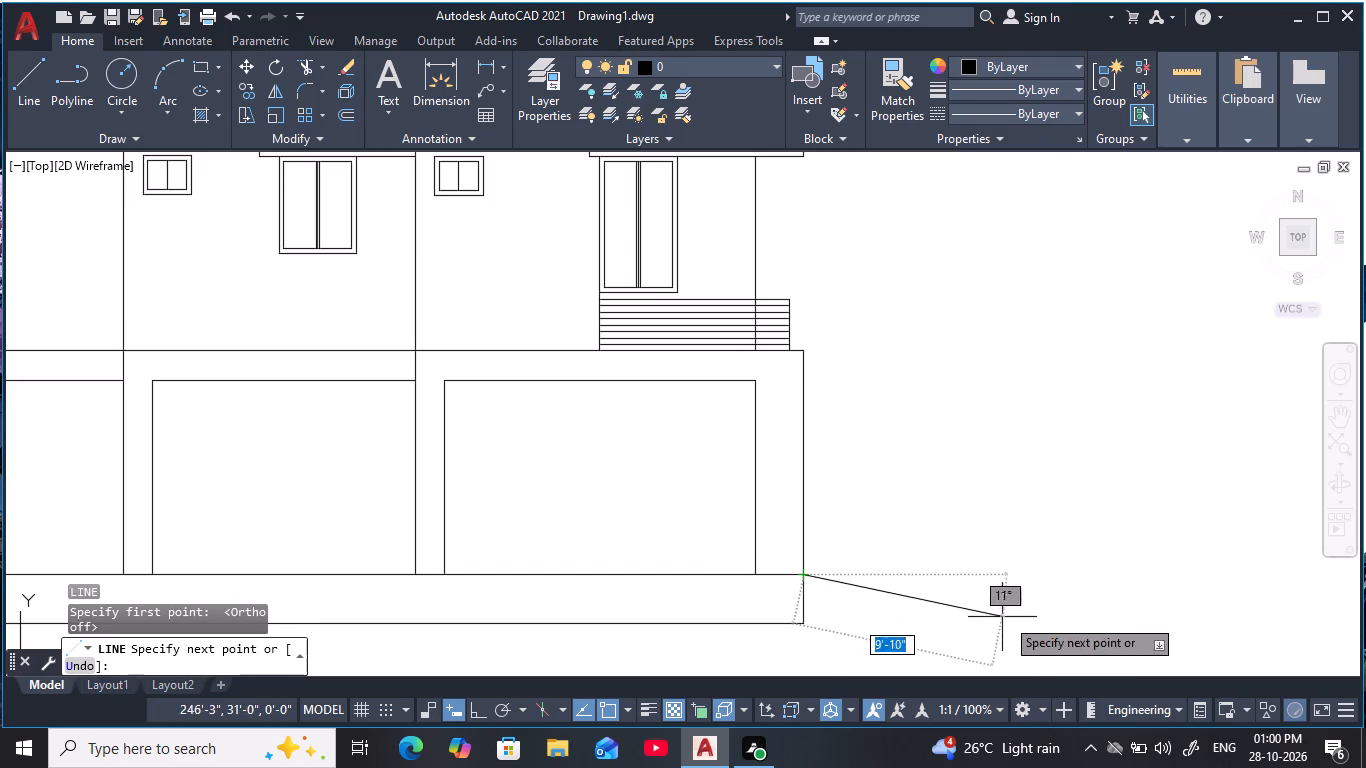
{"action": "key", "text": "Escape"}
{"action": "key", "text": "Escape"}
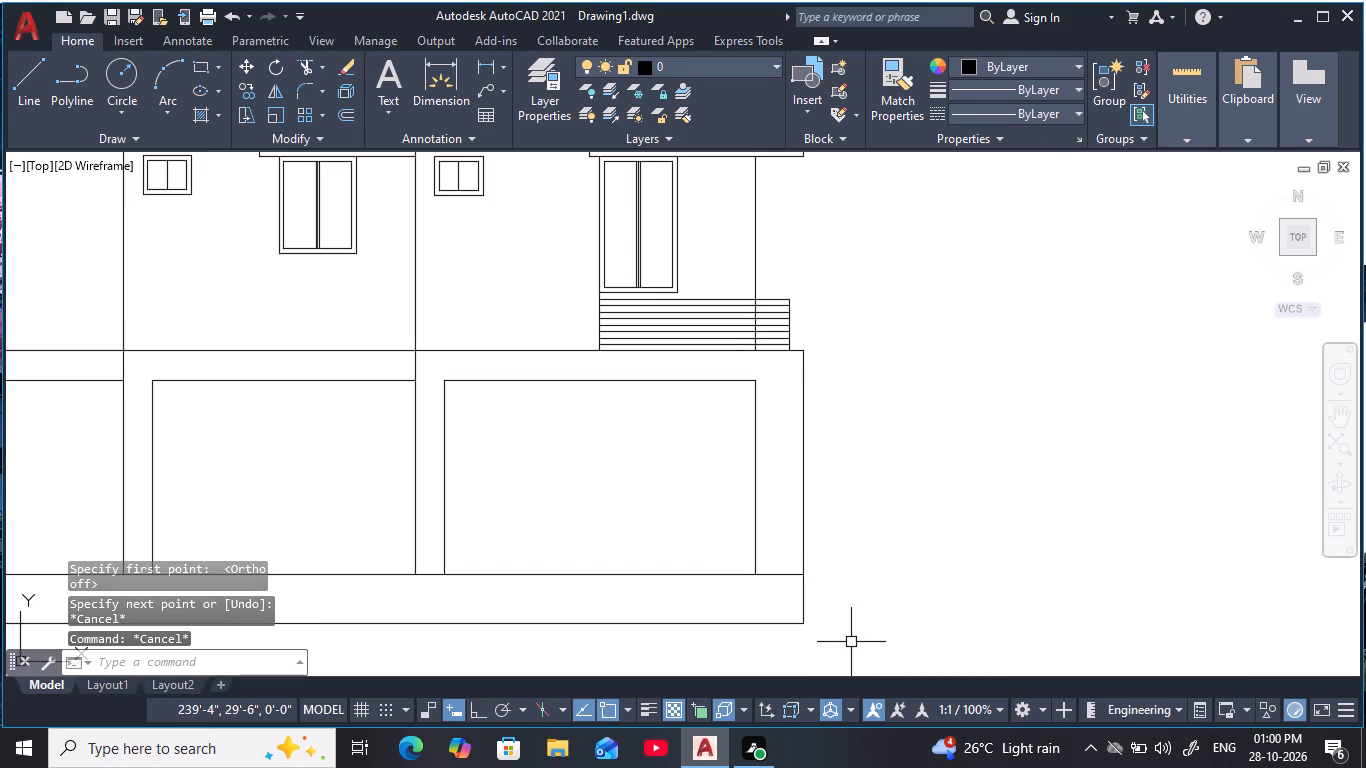
Draw a horizontal line along the base strip's bottom edge, extending past its lower right corner beyond the building.
{"action": "key", "text": "l"}
{"action": "key", "text": "space"}
{"action": "key", "text": "F8"}
{"action": "key", "text": "space"}
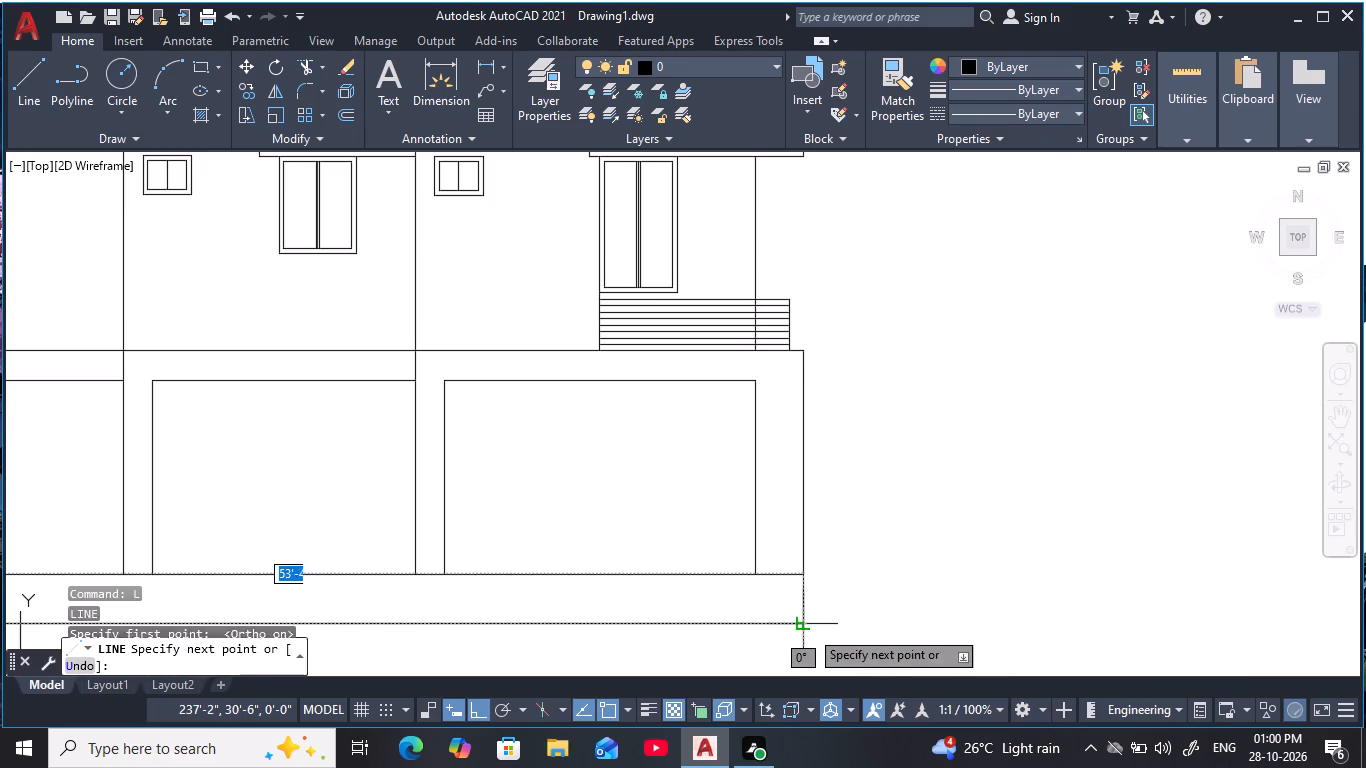
{"action": "left_click", "coordinate": [804, 622]}
{"action": "left_click", "coordinate": [1085, 628]}
{"action": "key", "text": "Escape"}
{"action": "key", "text": "Escape"}
{"action": "key", "text": "Escape"}
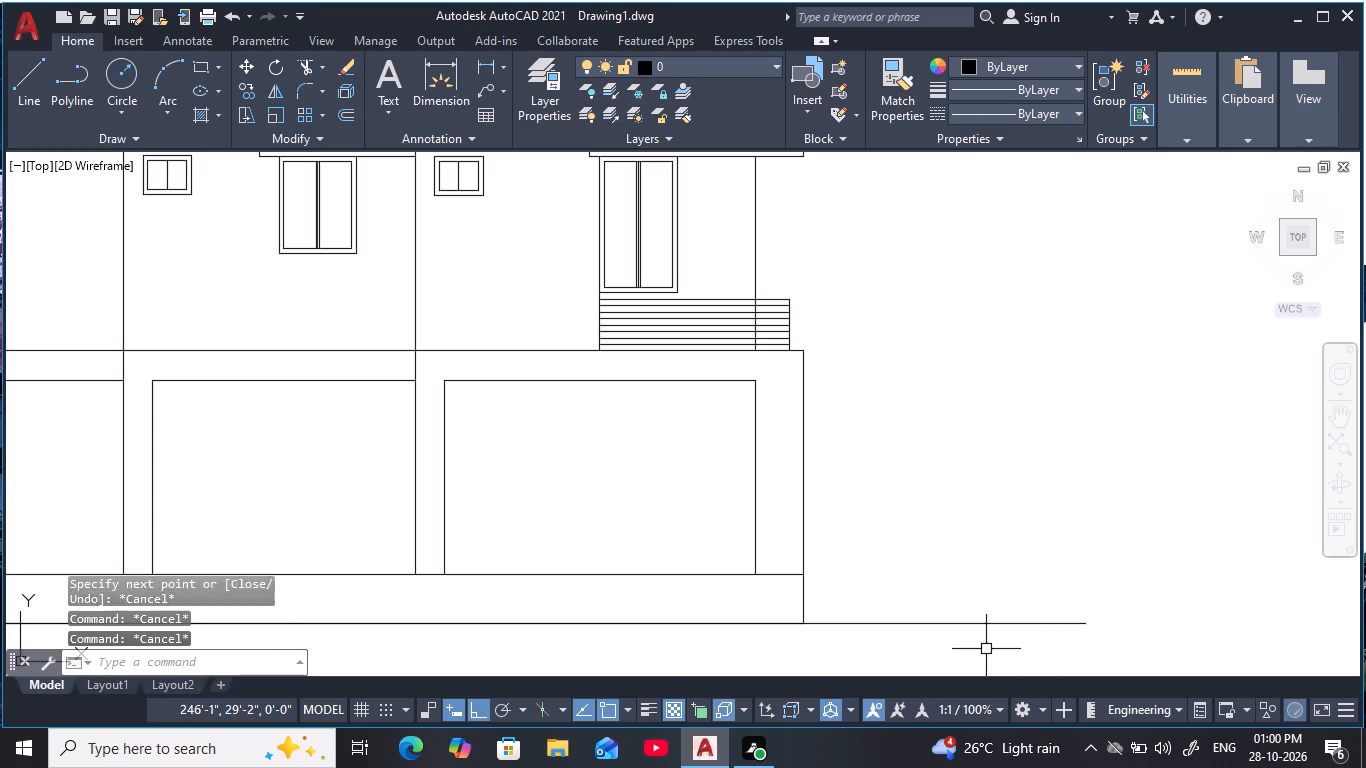
{"action": "key", "text": "Escape"}
Draw a sloping line about 14' long from the base strip's upper right corner to the outer end of the horizontal line.
{"action": "type", "text": "l"}
{"action": "key", "text": "space"}
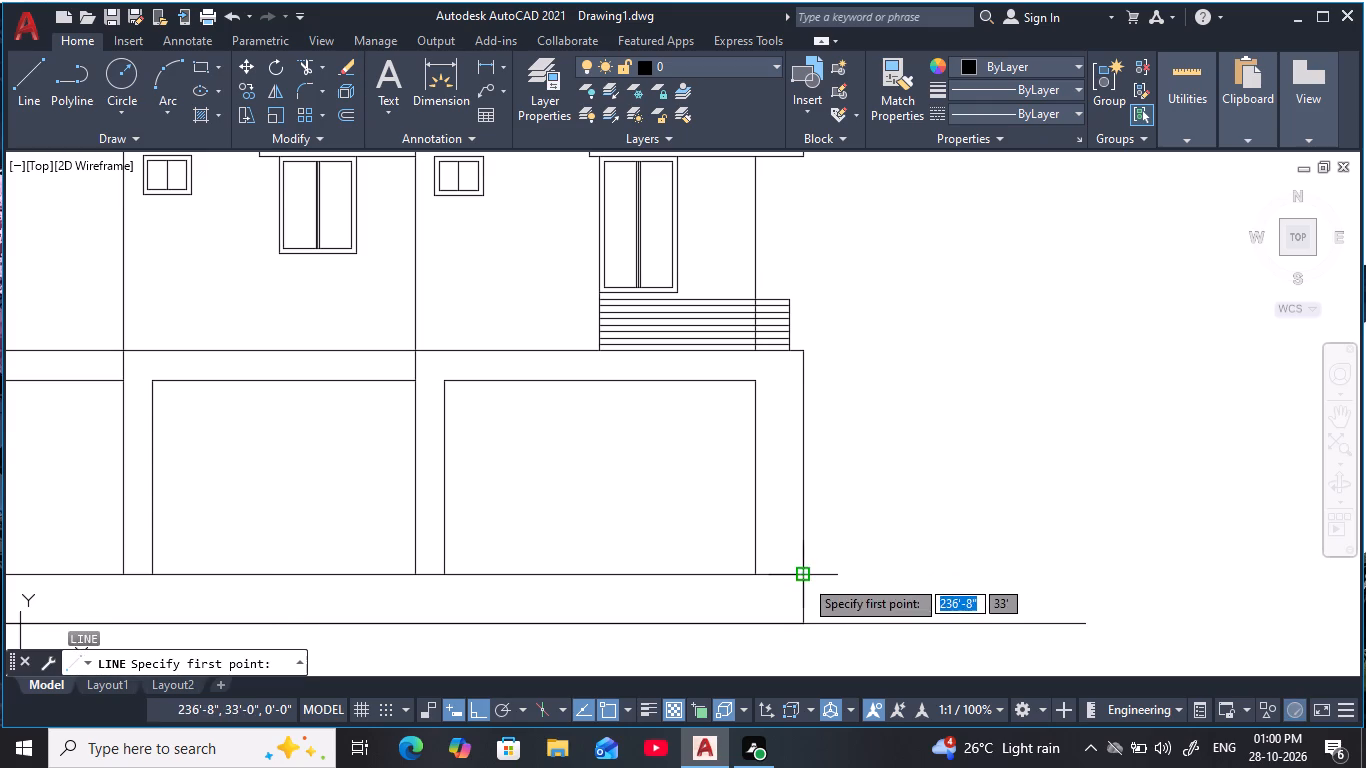
{"action": "left_click", "coordinate": [804, 578]}
{"action": "key", "text": "F8"}
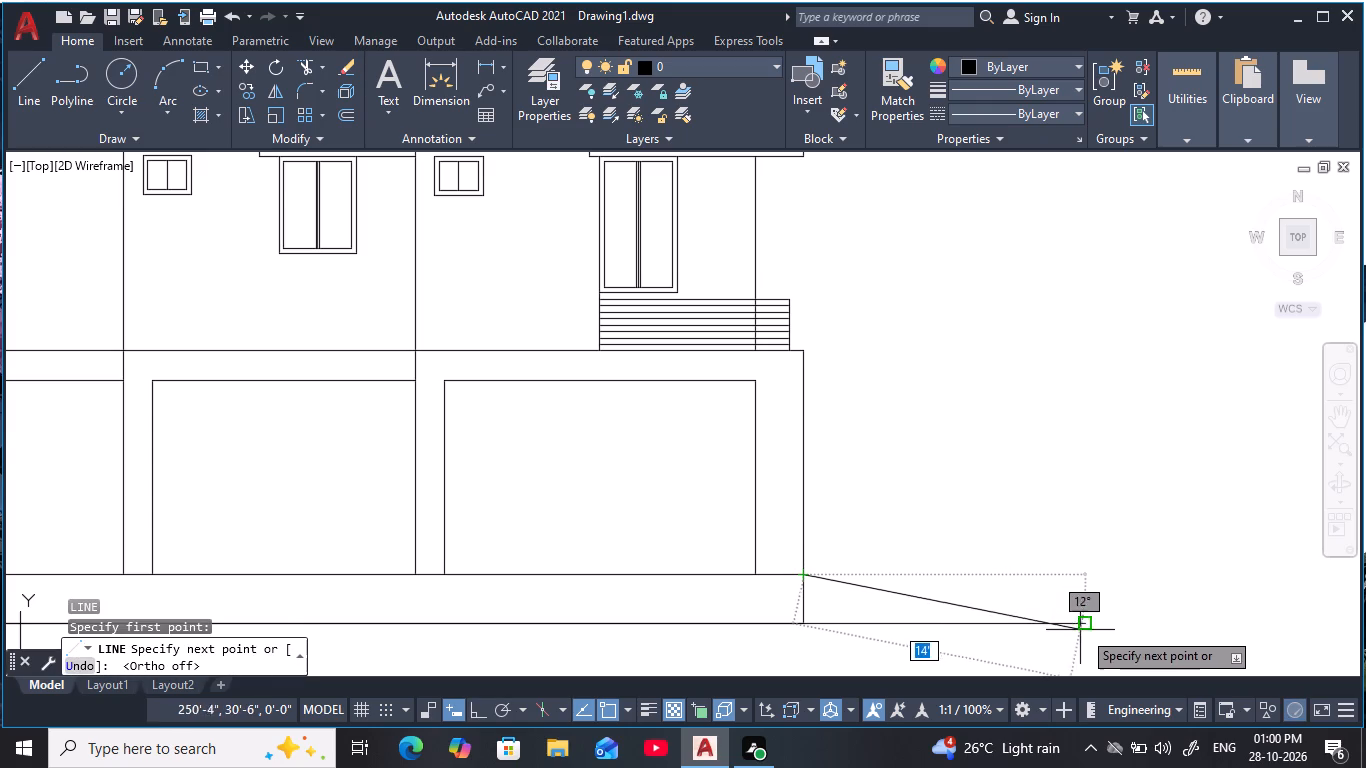
{"action": "left_click", "coordinate": [1082, 622]}
{"action": "key", "text": "Escape"}
Review the whole building elevation, from the ramp and ground storey up to the roof.
{"action": "scroll", "coordinate": [931, 660], "scroll_direction": "down", "scroll_amount": 1}
{"action": "middle_click_drag", "start_coordinate": [932, 660], "coordinate": [1143, 594]}
{"action": "scroll", "coordinate": [1131, 601], "scroll_direction": "down", "scroll_amount": 1}
{"action": "key", "text": "Escape"}
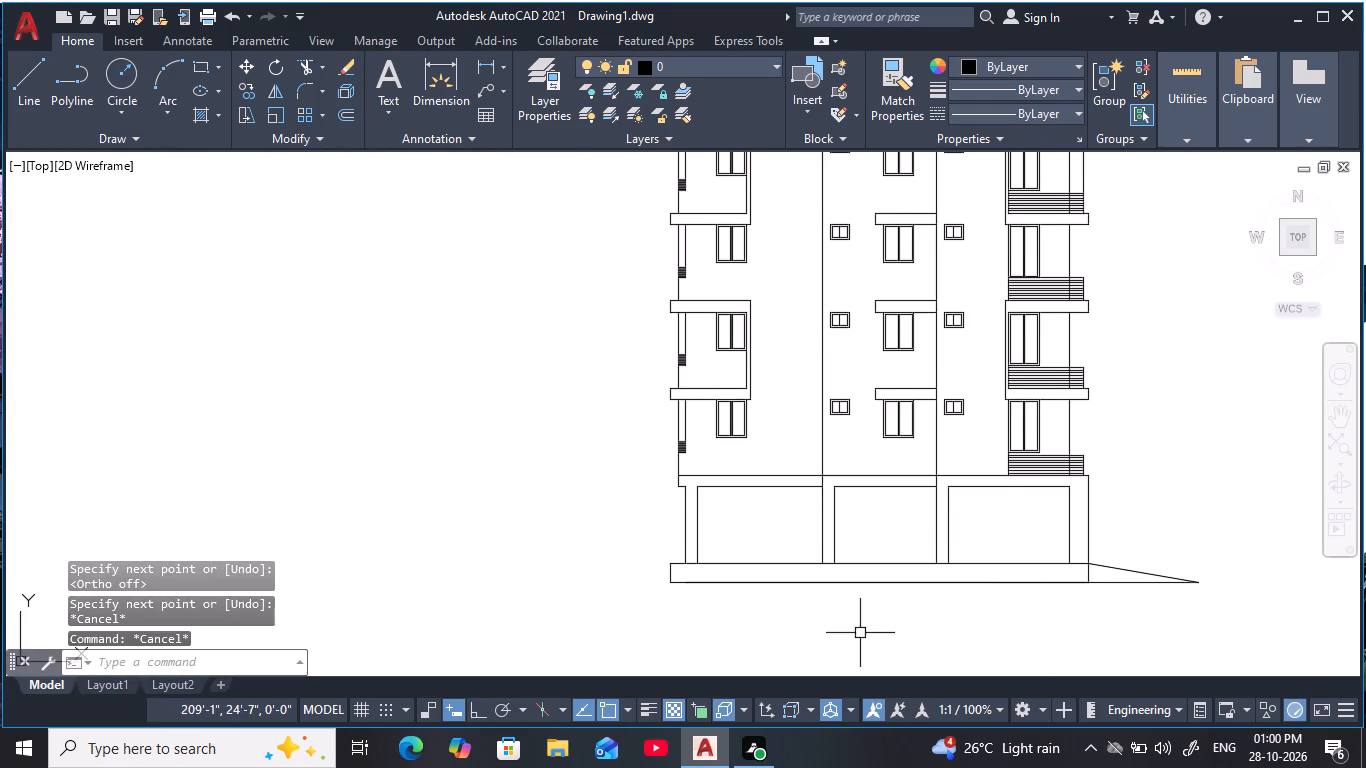
{"action": "key", "text": "Escape"}
{"action": "middle_click", "coordinate": [849, 635]}
{"action": "key", "text": "Escape"}
{"action": "key", "text": "Escape"}
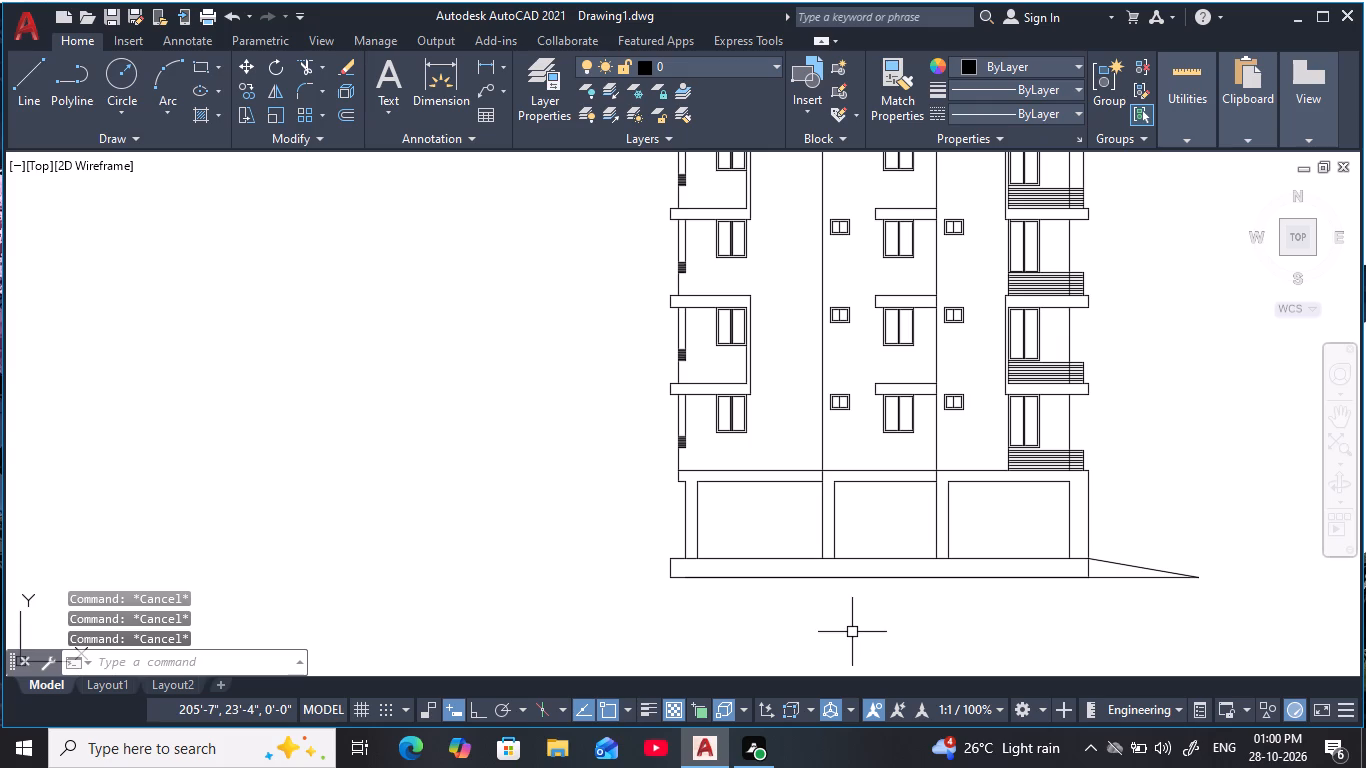
{"action": "middle_click_drag", "start_coordinate": [957, 596], "coordinate": [781, 612]}
{"action": "scroll", "coordinate": [779, 611], "scroll_direction": "down", "scroll_amount": 1}
{"action": "middle_click_drag", "start_coordinate": [779, 611], "coordinate": [782, 641]}
{"action": "scroll", "coordinate": [782, 641], "scroll_direction": "up", "scroll_amount": 1}
{"action": "key", "text": "Escape"}
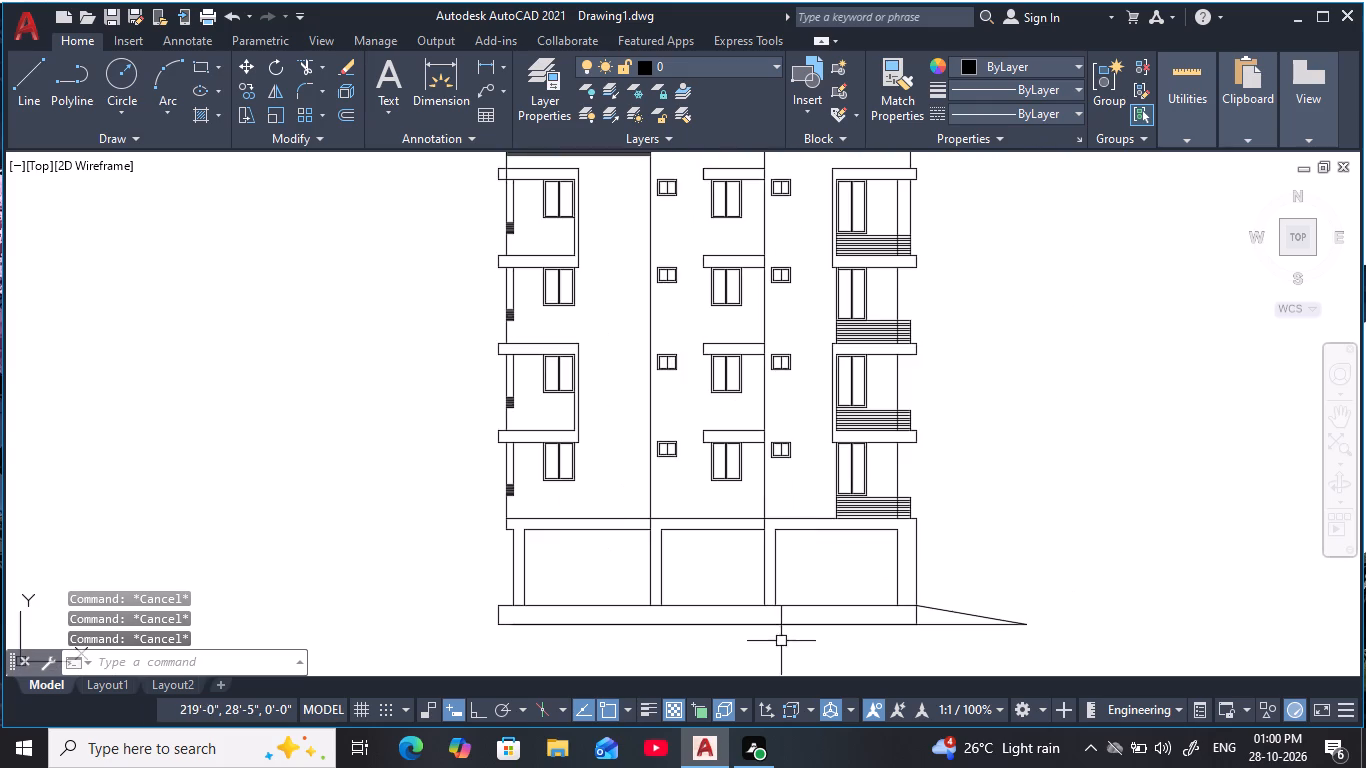
{"action": "key", "text": "Escape"}
{"action": "scroll", "coordinate": [781, 641], "scroll_direction": "down", "scroll_amount": 1}
{"action": "middle_click", "coordinate": [781, 641]}
{"action": "key", "text": "Escape"}
{"action": "key", "text": "Escape"}
{"action": "key", "text": "Escape"}
{"action": "middle_click_drag", "start_coordinate": [791, 612], "coordinate": [802, 598]}
{"action": "scroll", "coordinate": [795, 609], "scroll_direction": "up", "scroll_amount": 1}
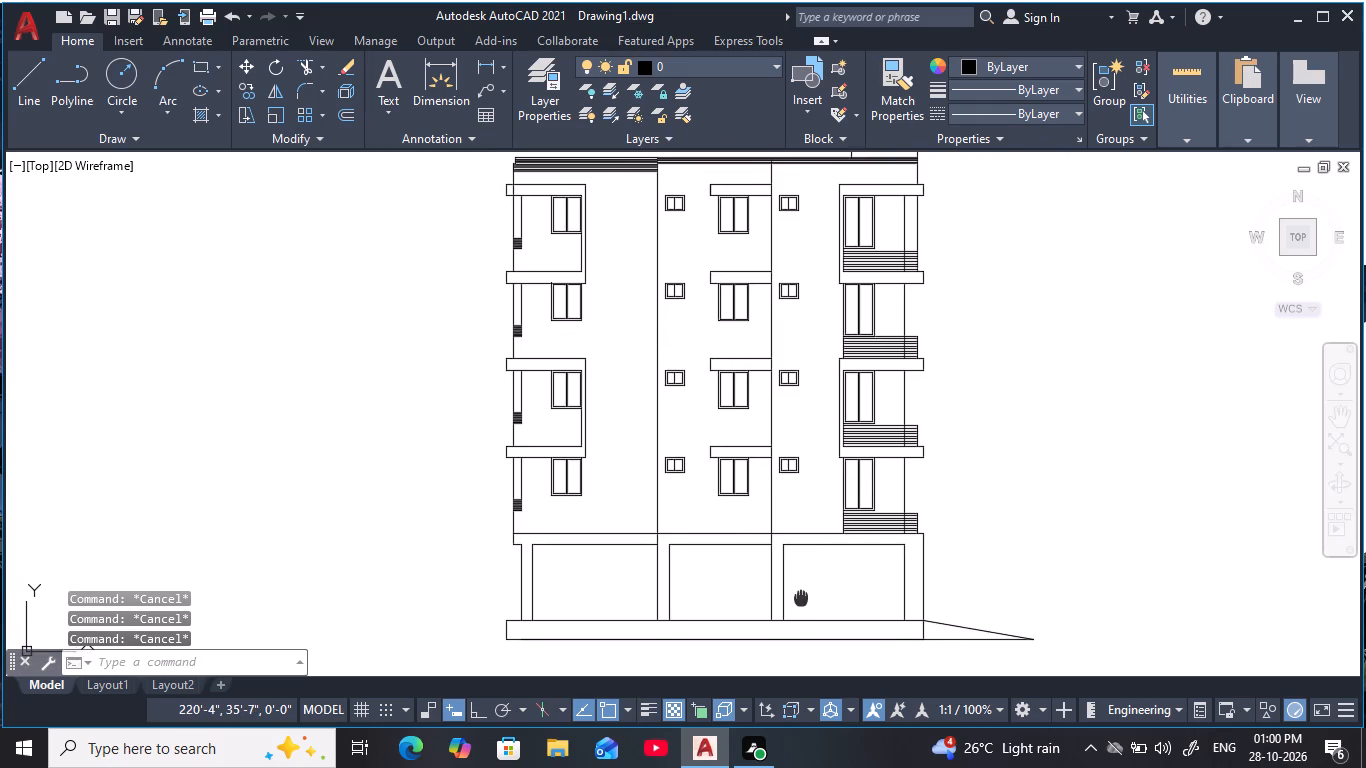
{"action": "middle_click_drag", "start_coordinate": [802, 598], "coordinate": [811, 643]}
{"action": "scroll", "coordinate": [811, 643], "scroll_direction": "down", "scroll_amount": 1}
{"action": "middle_click_drag", "start_coordinate": [812, 643], "coordinate": [844, 608]}
{"action": "key", "text": "Escape"}
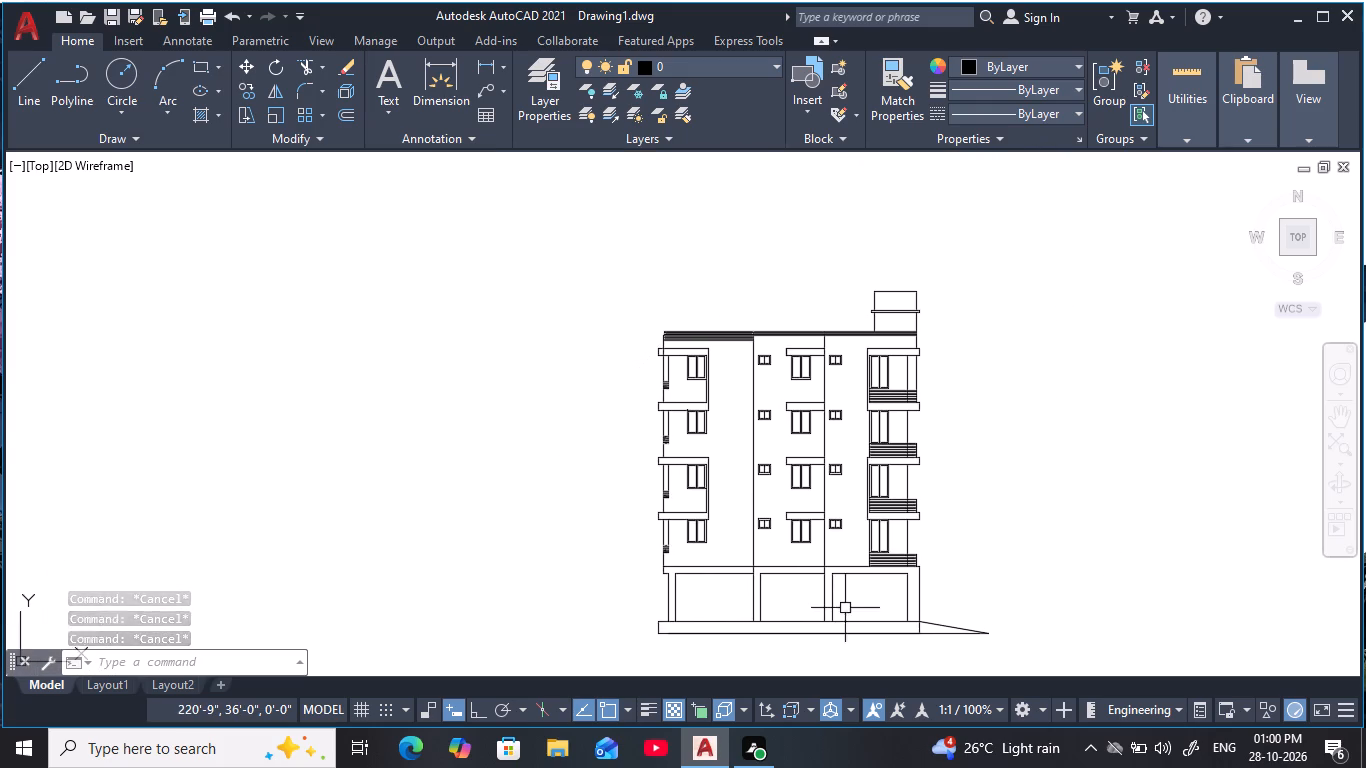
{"action": "scroll", "coordinate": [844, 608], "scroll_direction": "up", "scroll_amount": 1}
{"action": "key", "text": "Escape"}
{"action": "key", "text": "Escape"}
{"action": "key", "text": "Escape"}
{"action": "middle_click_drag", "start_coordinate": [852, 578], "coordinate": [877, 620]}
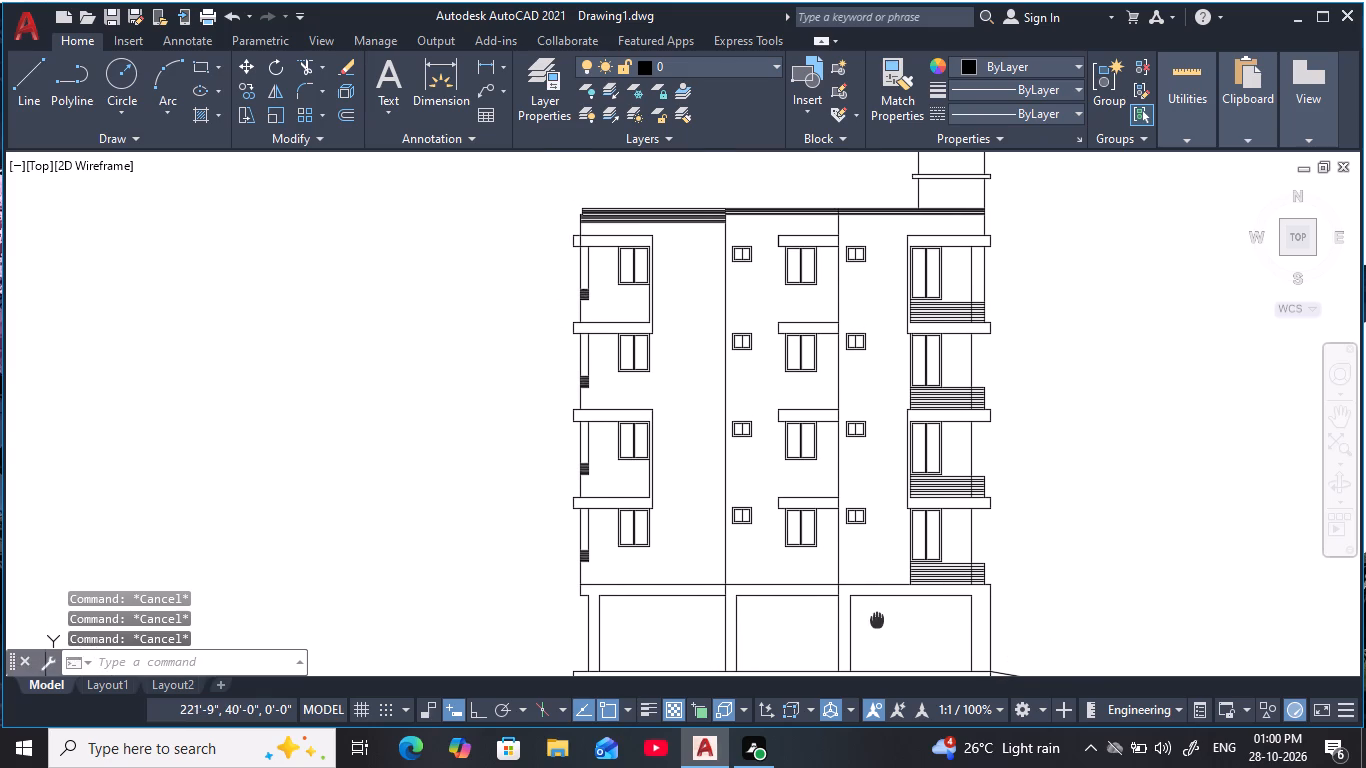
{"action": "middle_click_drag", "start_coordinate": [877, 620], "coordinate": [856, 644]}
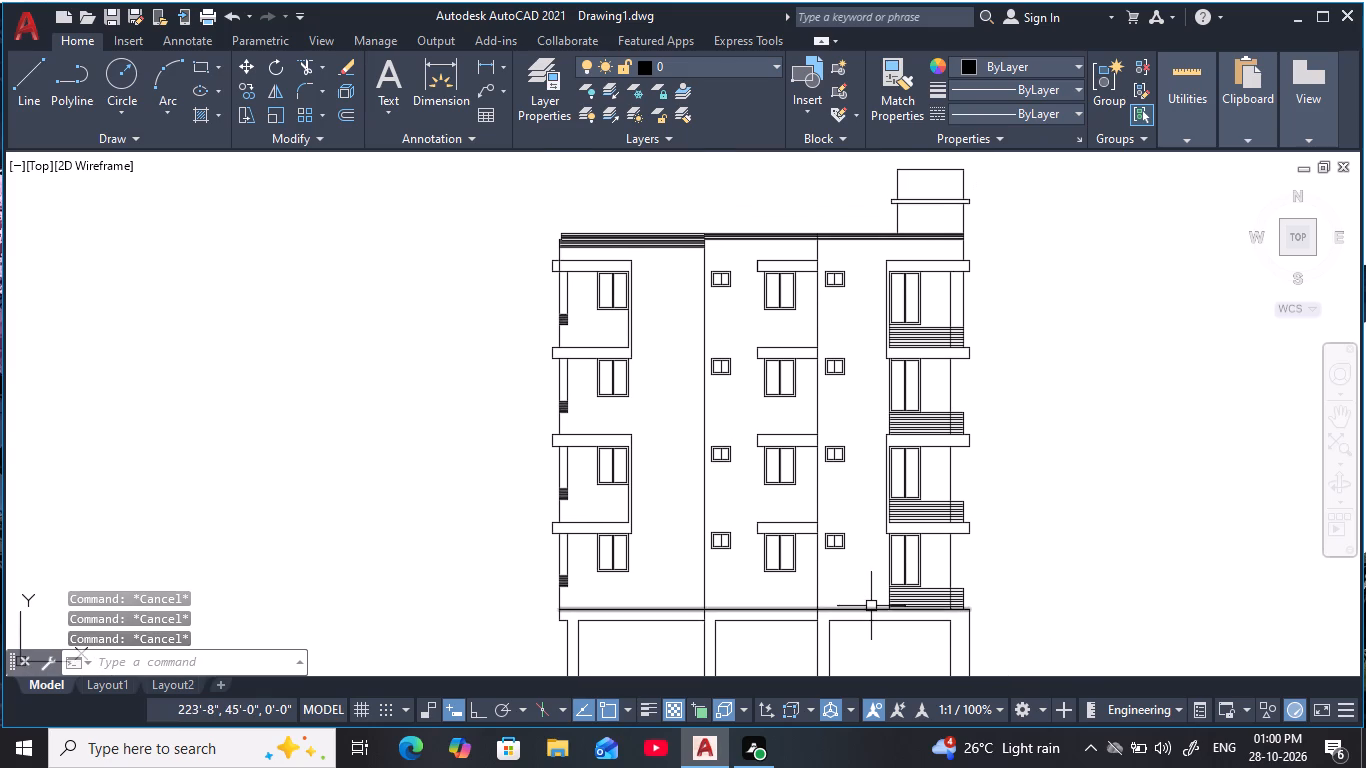
{"action": "middle_click_drag", "start_coordinate": [870, 584], "coordinate": [904, 535]}
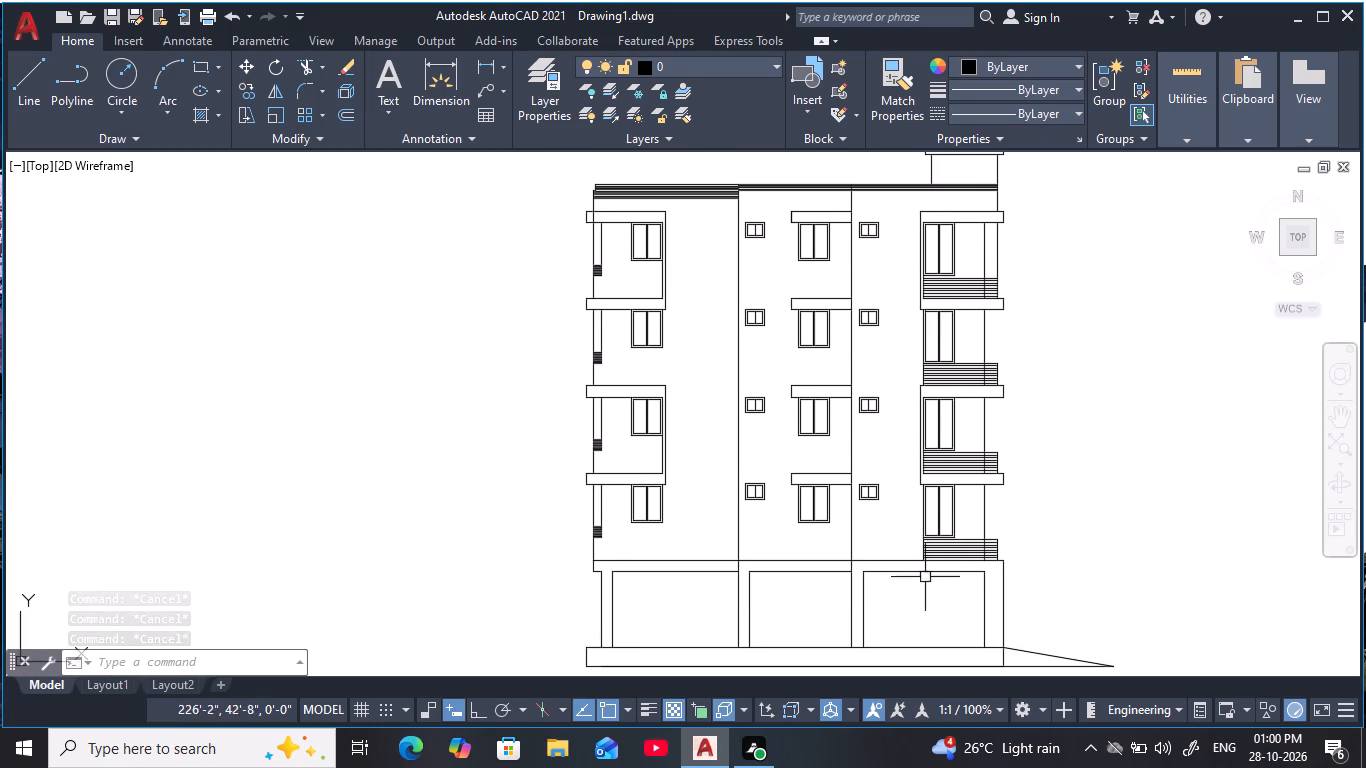
{"action": "key", "text": "Escape"}
{"action": "middle_click_drag", "start_coordinate": [907, 600], "coordinate": [921, 544]}
{"action": "key", "text": "Escape"}
{"action": "key", "text": "Escape"}
{"action": "key", "text": "Escape"}
{"action": "key", "text": "Escape"}
{"action": "key", "text": "Escape"}
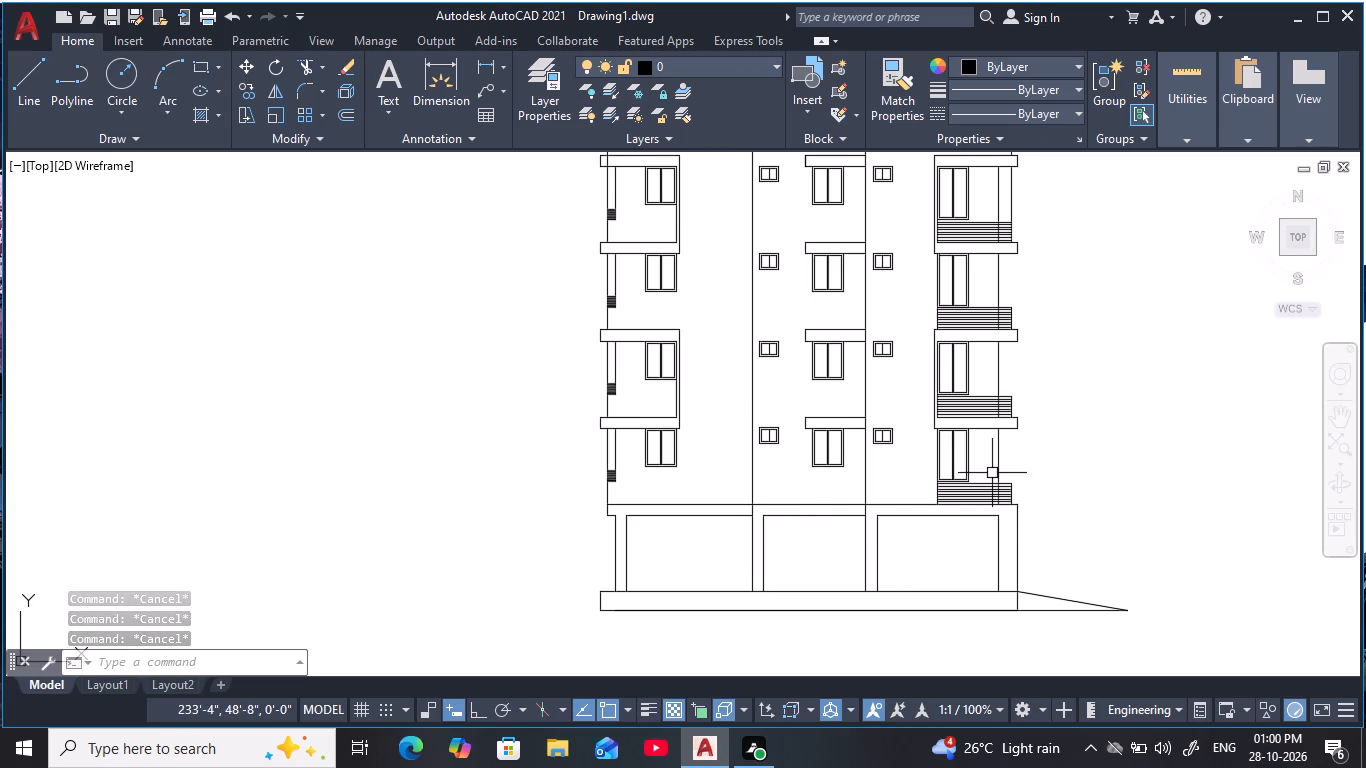
Trim the vertical wall line out of the horizontal railing bars of the lowest right-hand balcony.
{"action": "scroll", "coordinate": [1012, 495], "scroll_direction": "up", "scroll_amount": 4}
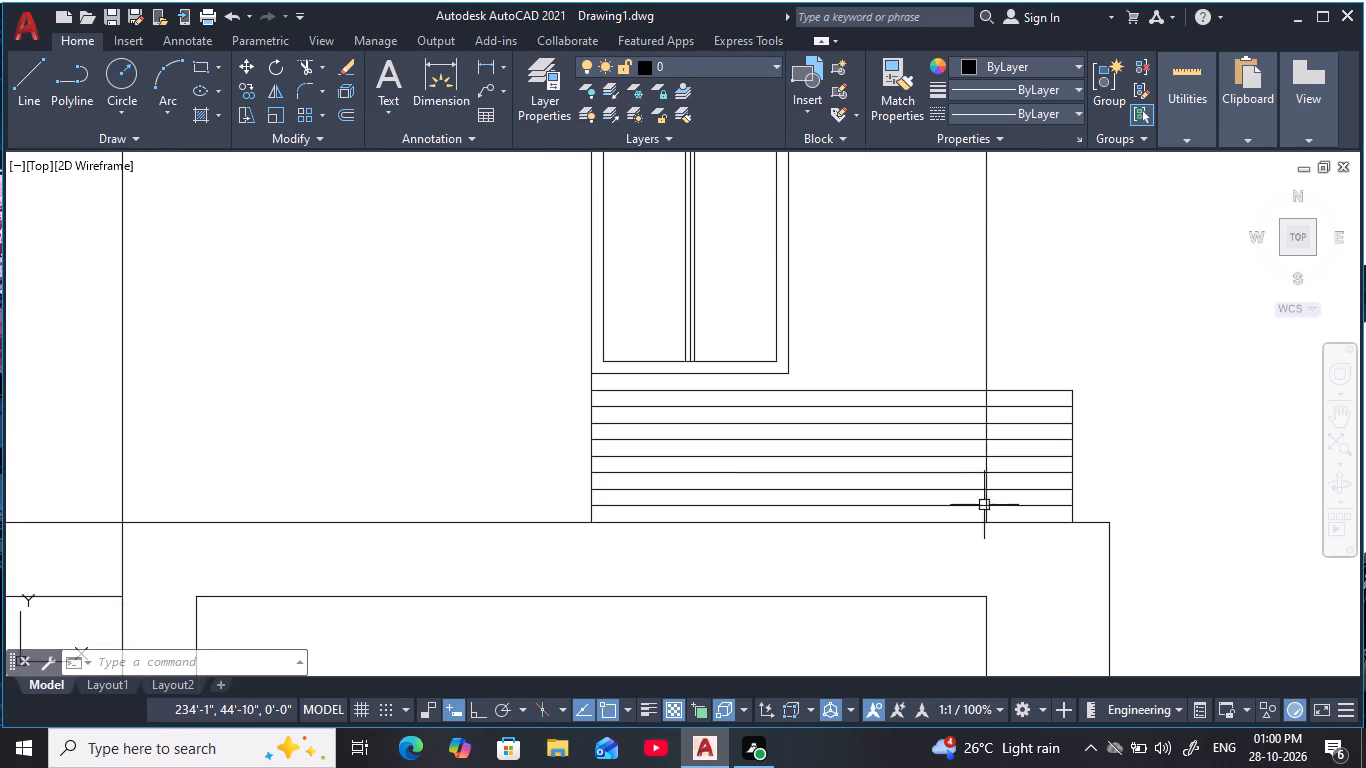
{"action": "scroll", "coordinate": [1011, 491], "scroll_direction": "down", "scroll_amount": 1}
{"action": "middle_click_drag", "start_coordinate": [1010, 502], "coordinate": [984, 543]}
{"action": "scroll", "coordinate": [980, 541], "scroll_direction": "up", "scroll_amount": 3}
{"action": "middle_click_drag", "start_coordinate": [979, 538], "coordinate": [955, 503]}
{"action": "key", "text": "Escape"}
{"action": "key", "text": "Escape"}
{"action": "type", "text": "tr"}
{"action": "key", "text": "space"}
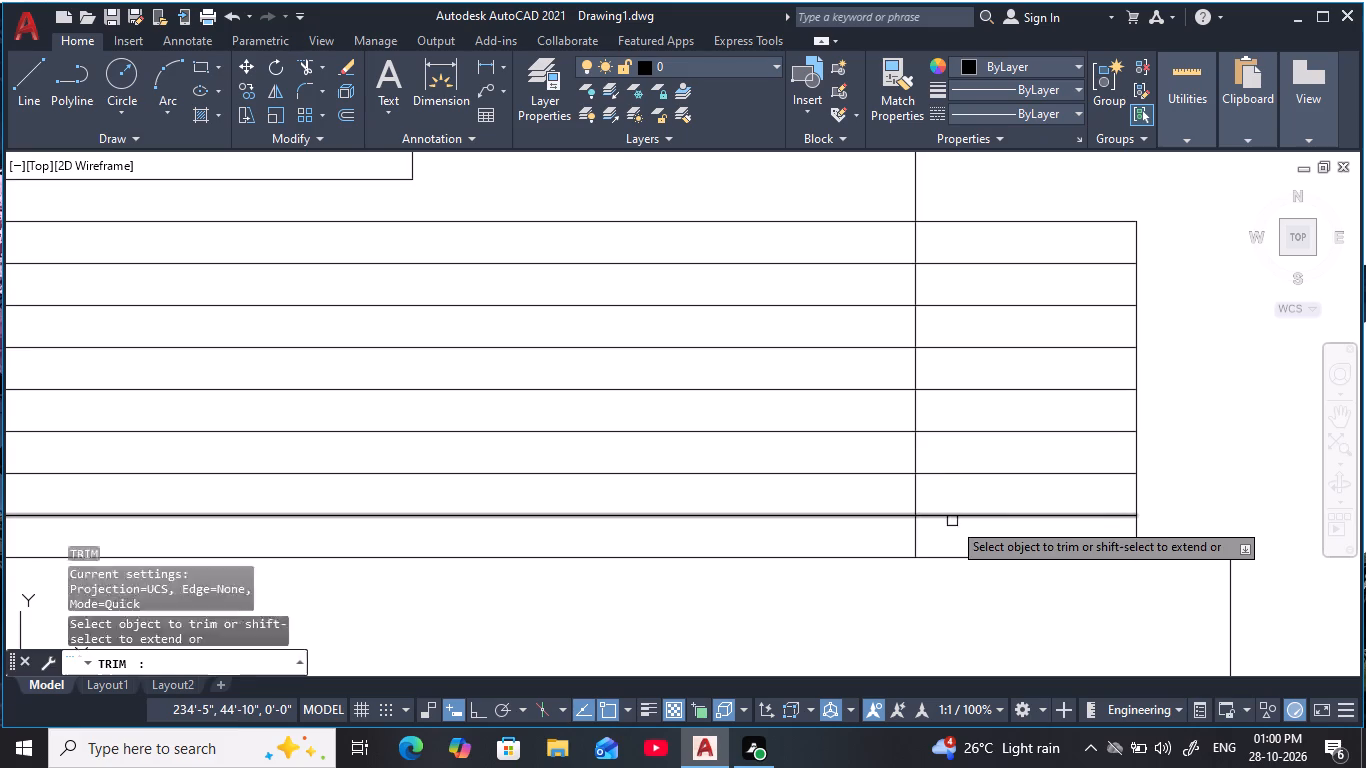
{"action": "left_click_drag", "start_coordinate": [947, 541], "coordinate": [887, 550]}
{"action": "left_click_drag", "start_coordinate": [938, 493], "coordinate": [893, 500]}
{"action": "left_click_drag", "start_coordinate": [944, 455], "coordinate": [940, 454]}
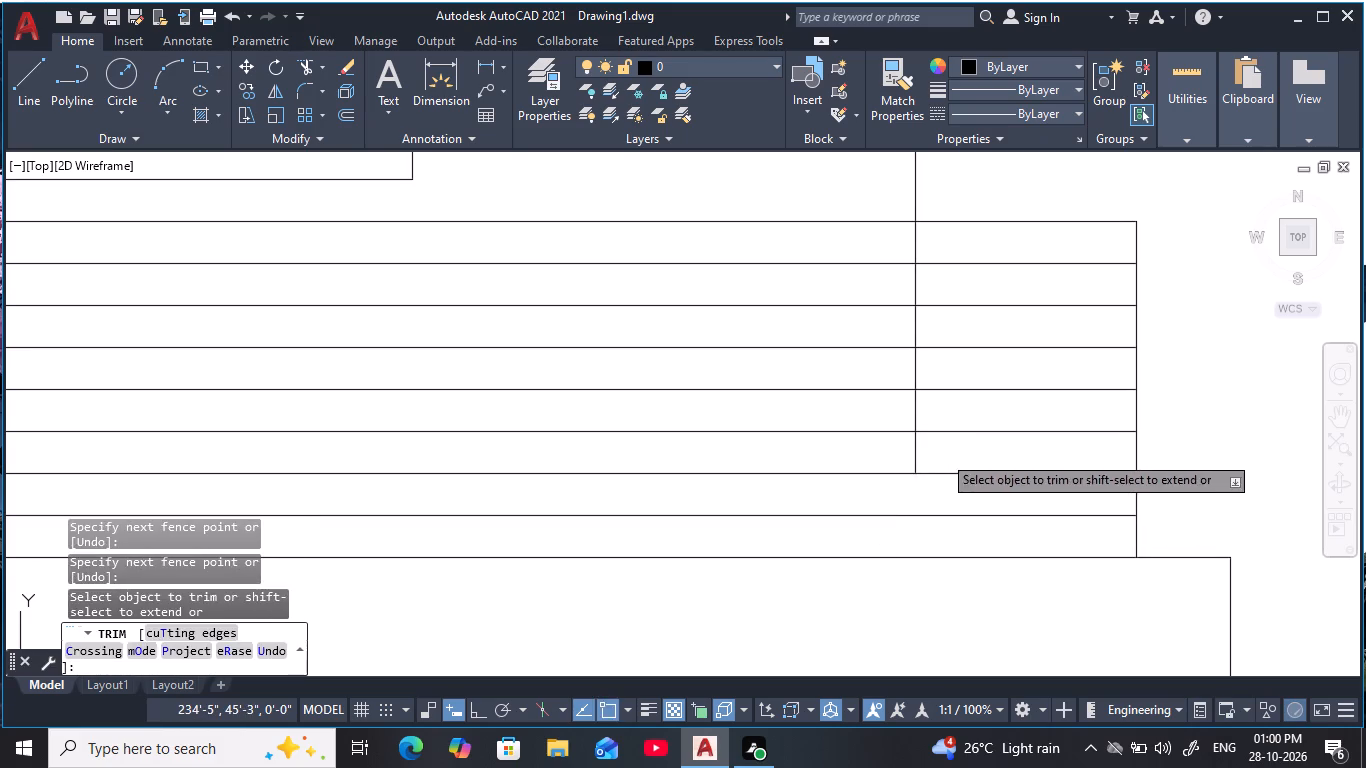
{"action": "left_click_drag", "start_coordinate": [940, 454], "coordinate": [885, 453]}
{"action": "left_click_drag", "start_coordinate": [952, 404], "coordinate": [865, 409]}
{"action": "left_click_drag", "start_coordinate": [922, 370], "coordinate": [901, 372]}
{"action": "middle_click_drag", "start_coordinate": [903, 372], "coordinate": [903, 378]}
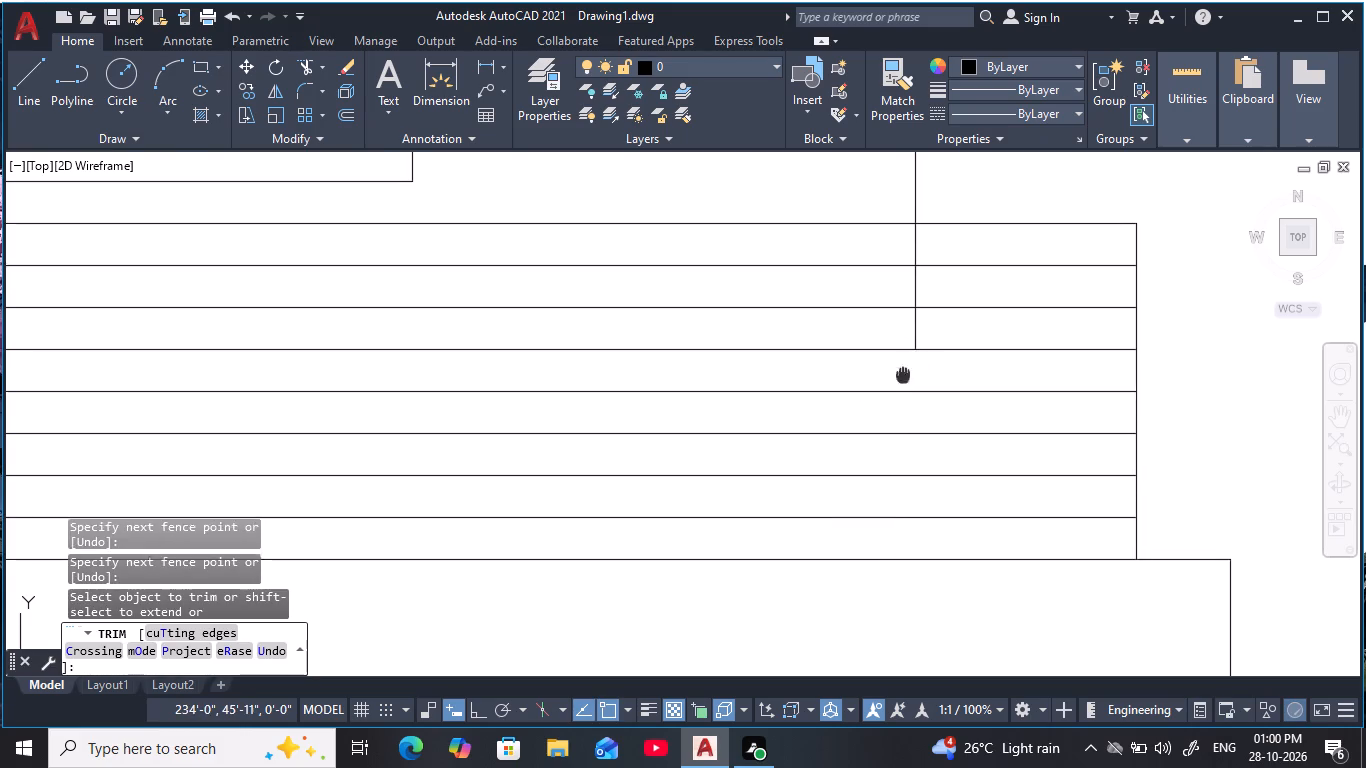
{"action": "middle_click_drag", "start_coordinate": [903, 378], "coordinate": [890, 526]}
{"action": "left_click_drag", "start_coordinate": [924, 482], "coordinate": [880, 481]}
{"action": "left_click_drag", "start_coordinate": [922, 431], "coordinate": [892, 435]}
{"action": "left_click_drag", "start_coordinate": [935, 392], "coordinate": [862, 401]}
Trim the vertical wall line out of the railing bars of the second right-hand balcony from the bottom.
{"action": "scroll", "coordinate": [852, 352], "scroll_direction": "down", "scroll_amount": 5}
{"action": "middle_click_drag", "start_coordinate": [852, 355], "coordinate": [907, 542]}
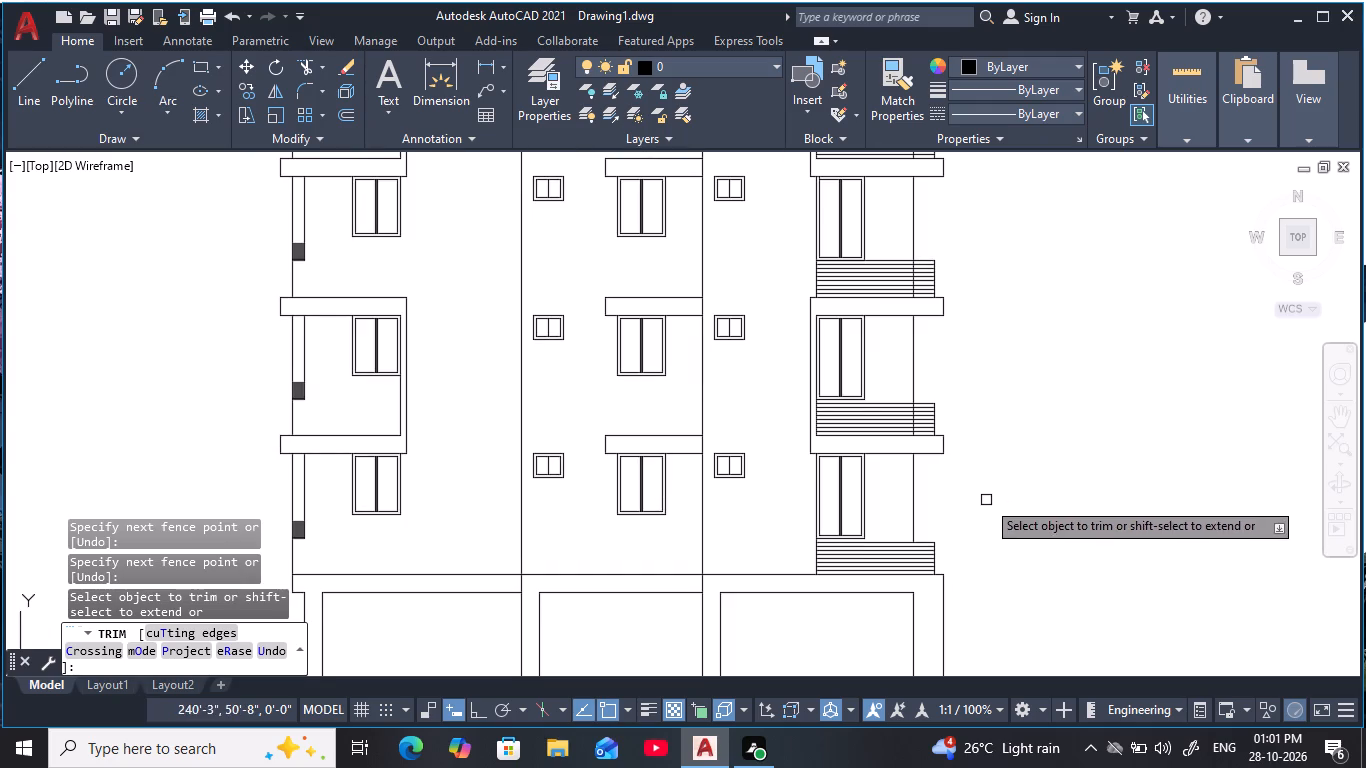
{"action": "scroll", "coordinate": [903, 426], "scroll_direction": "up", "scroll_amount": 5}
{"action": "middle_click_drag", "start_coordinate": [900, 434], "coordinate": [788, 451]}
{"action": "left_click_drag", "start_coordinate": [951, 554], "coordinate": [886, 556]}
{"action": "left_click_drag", "start_coordinate": [933, 508], "coordinate": [924, 508]}
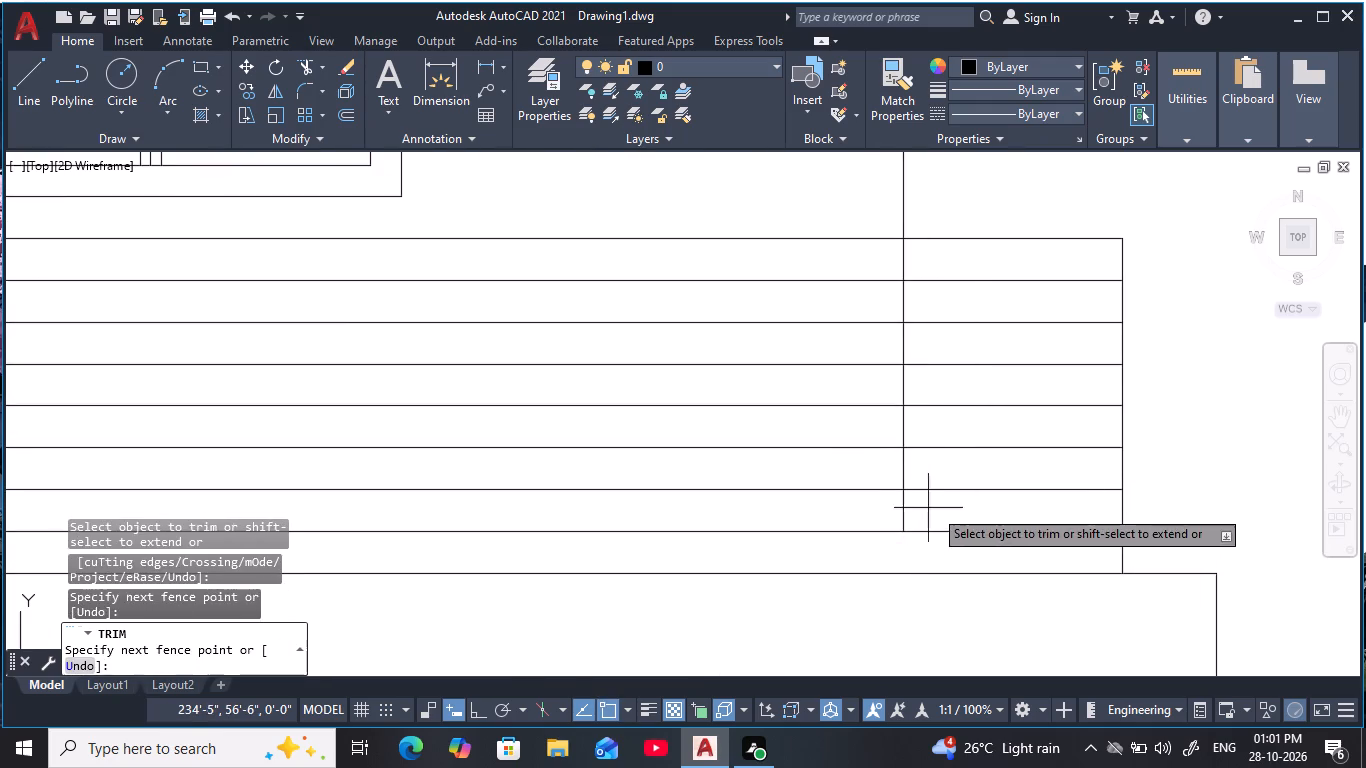
{"action": "left_click_drag", "start_coordinate": [924, 508], "coordinate": [874, 508]}
{"action": "left_click_drag", "start_coordinate": [946, 461], "coordinate": [875, 467]}
{"action": "left_click_drag", "start_coordinate": [937, 431], "coordinate": [866, 435]}
{"action": "left_click_drag", "start_coordinate": [917, 387], "coordinate": [883, 398]}
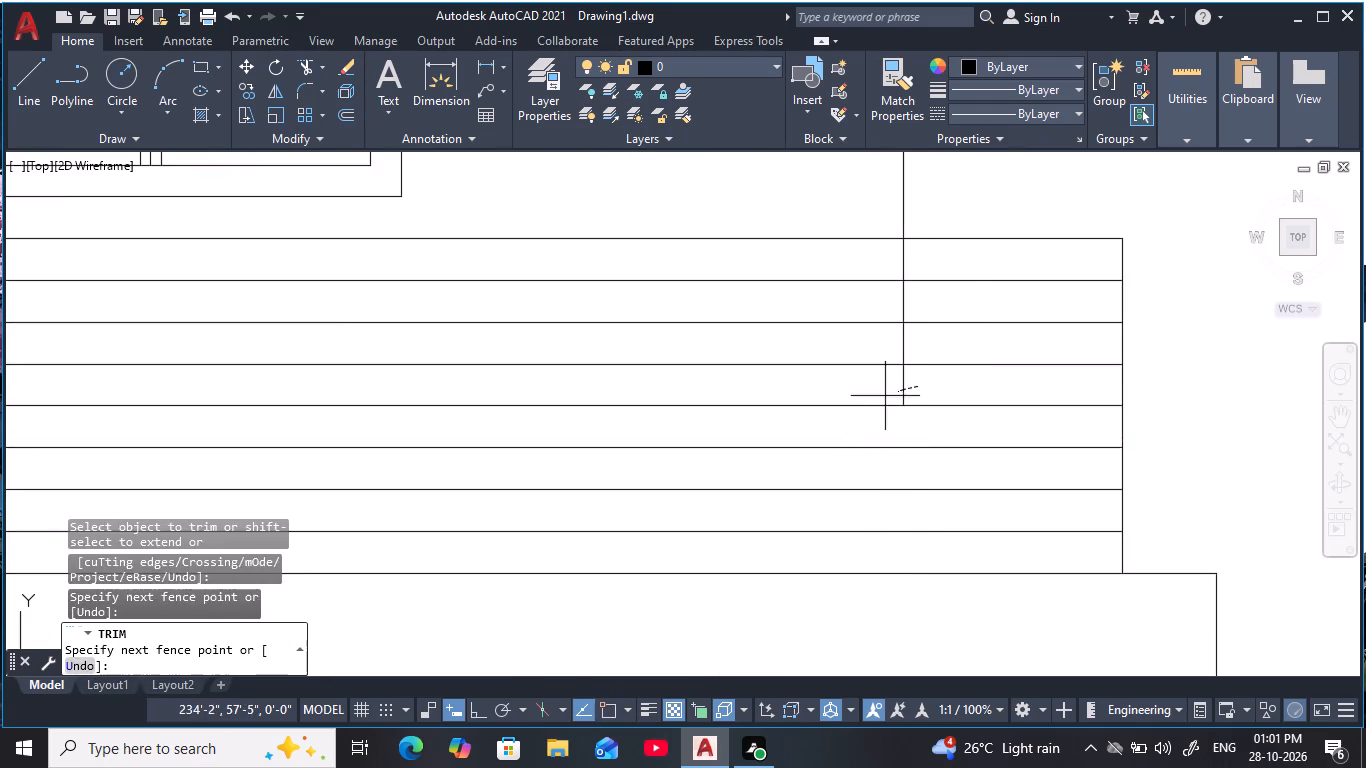
{"action": "left_click_drag", "start_coordinate": [883, 398], "coordinate": [873, 399]}
{"action": "left_click_drag", "start_coordinate": [917, 354], "coordinate": [901, 354]}
{"action": "middle_click_drag", "start_coordinate": [900, 359], "coordinate": [870, 548]}
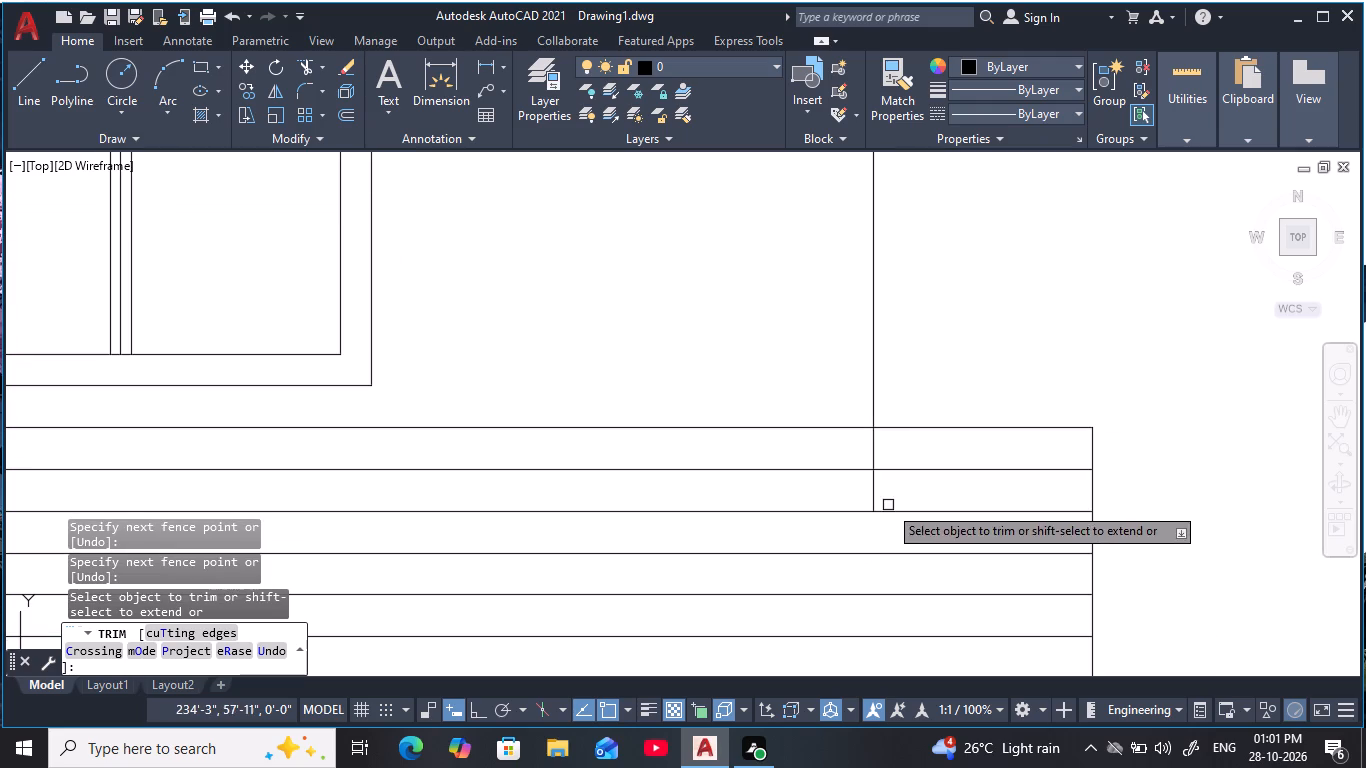
{"action": "left_click_drag", "start_coordinate": [900, 490], "coordinate": [843, 490]}
{"action": "left_click_drag", "start_coordinate": [907, 429], "coordinate": [894, 433]}
{"action": "key", "text": "ctrl+z"}
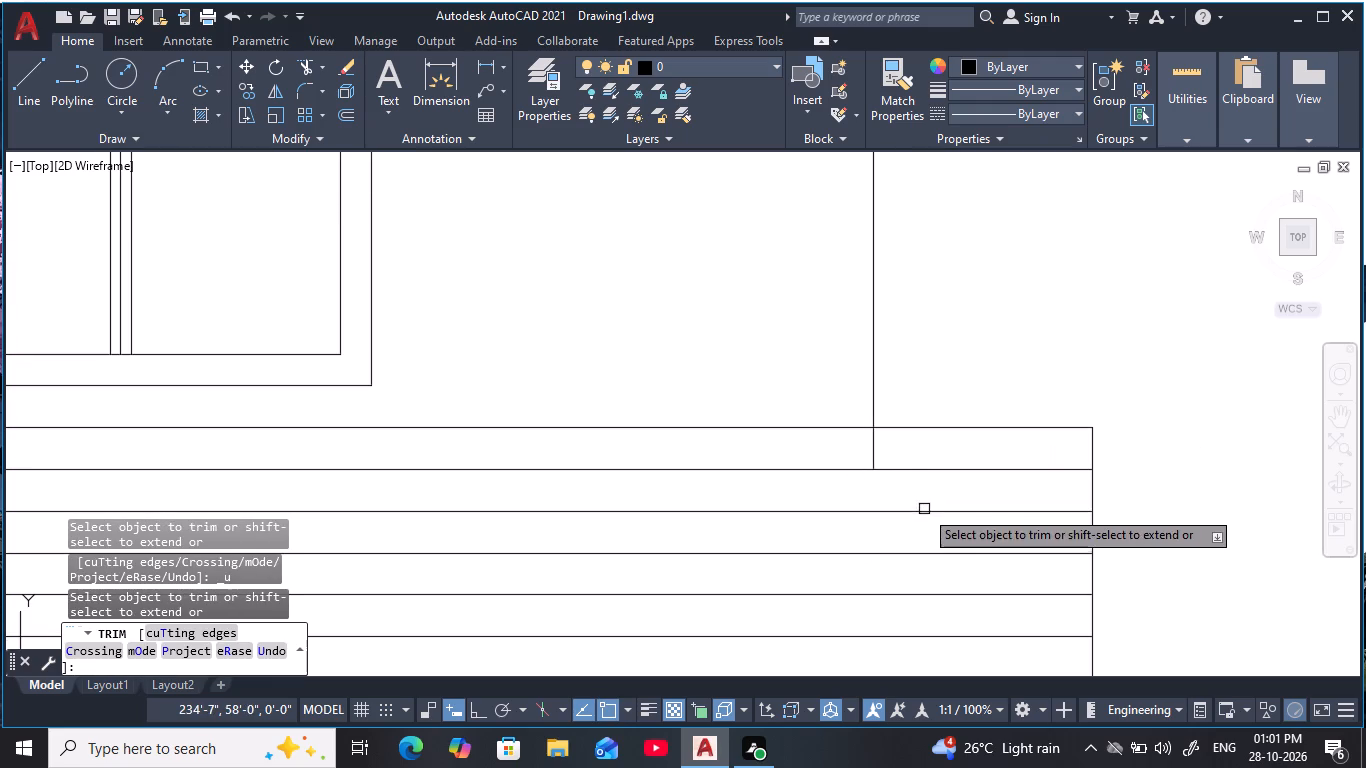
{"action": "left_click_drag", "start_coordinate": [903, 451], "coordinate": [836, 454]}
Trim the vertical wall line out of the railing bars of the third right-hand balcony from the bottom.
{"action": "scroll", "coordinate": [796, 367], "scroll_direction": "down", "scroll_amount": 2}
{"action": "middle_click_drag", "start_coordinate": [795, 367], "coordinate": [769, 661]}
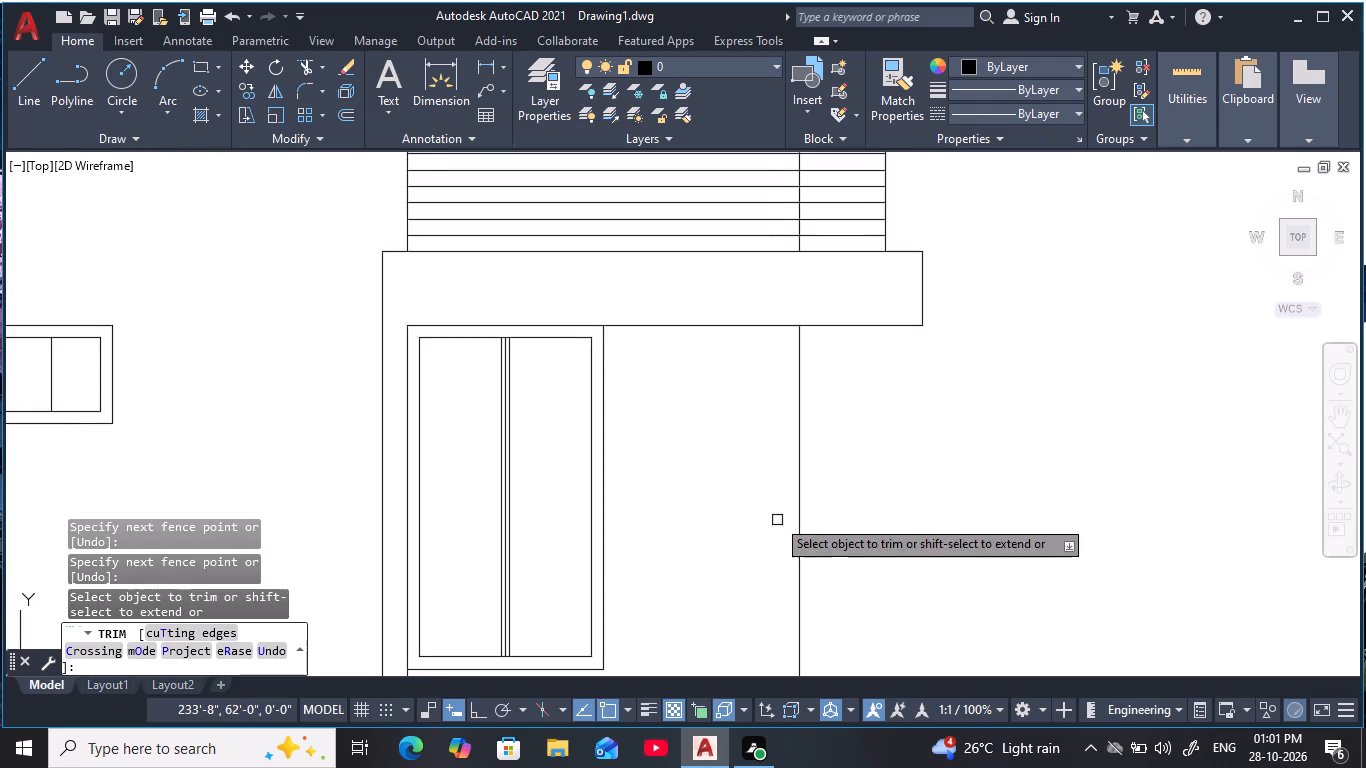
{"action": "middle_click_drag", "start_coordinate": [764, 501], "coordinate": [794, 695]}
{"action": "scroll", "coordinate": [794, 691], "scroll_direction": "down", "scroll_amount": 1}
{"action": "scroll", "coordinate": [827, 437], "scroll_direction": "up", "scroll_amount": 3}
{"action": "left_click_drag", "start_coordinate": [896, 447], "coordinate": [810, 458]}
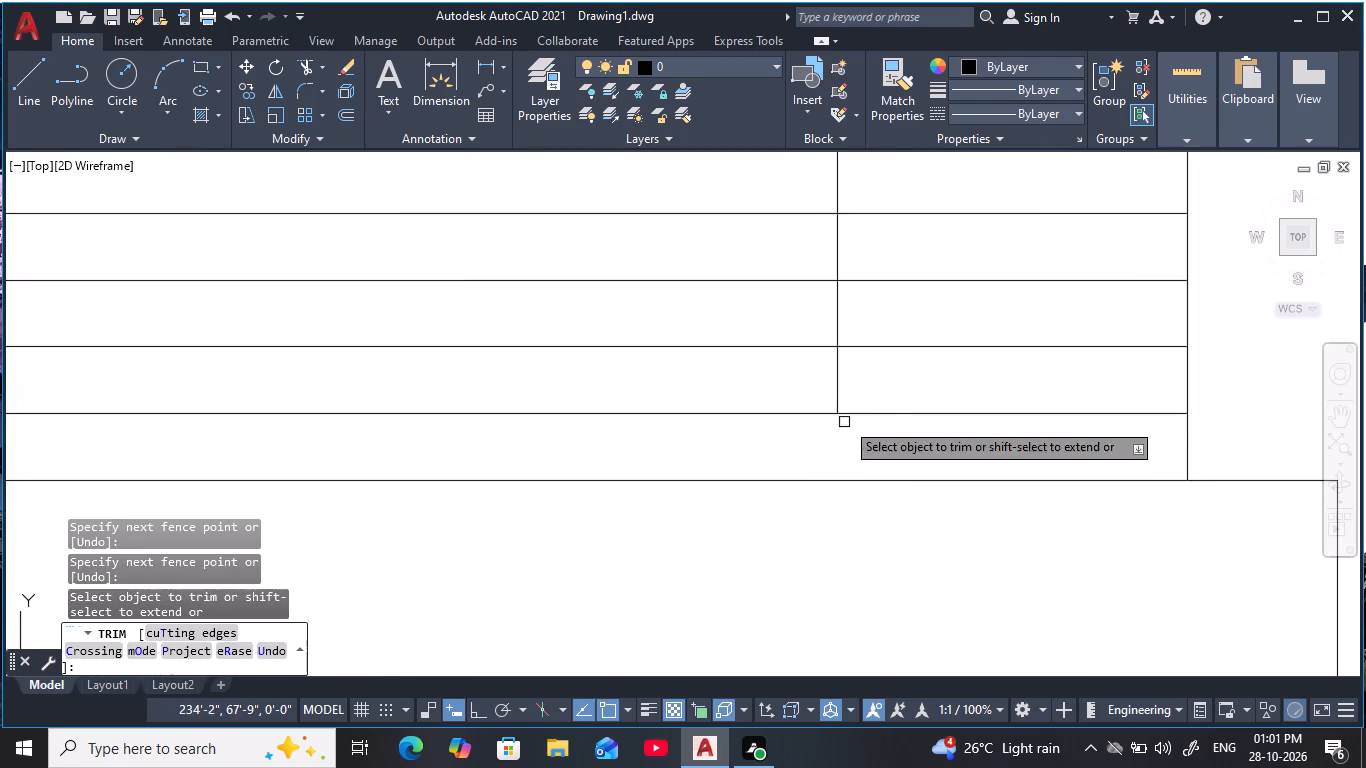
{"action": "left_click_drag", "start_coordinate": [871, 390], "coordinate": [775, 392]}
{"action": "middle_click_drag", "start_coordinate": [777, 411], "coordinate": [771, 599]}
{"action": "left_click_drag", "start_coordinate": [859, 494], "coordinate": [812, 501]}
{"action": "left_click_drag", "start_coordinate": [851, 436], "coordinate": [777, 445]}
{"action": "middle_click_drag", "start_coordinate": [778, 474], "coordinate": [758, 603]}
{"action": "left_click_drag", "start_coordinate": [853, 490], "coordinate": [791, 493]}
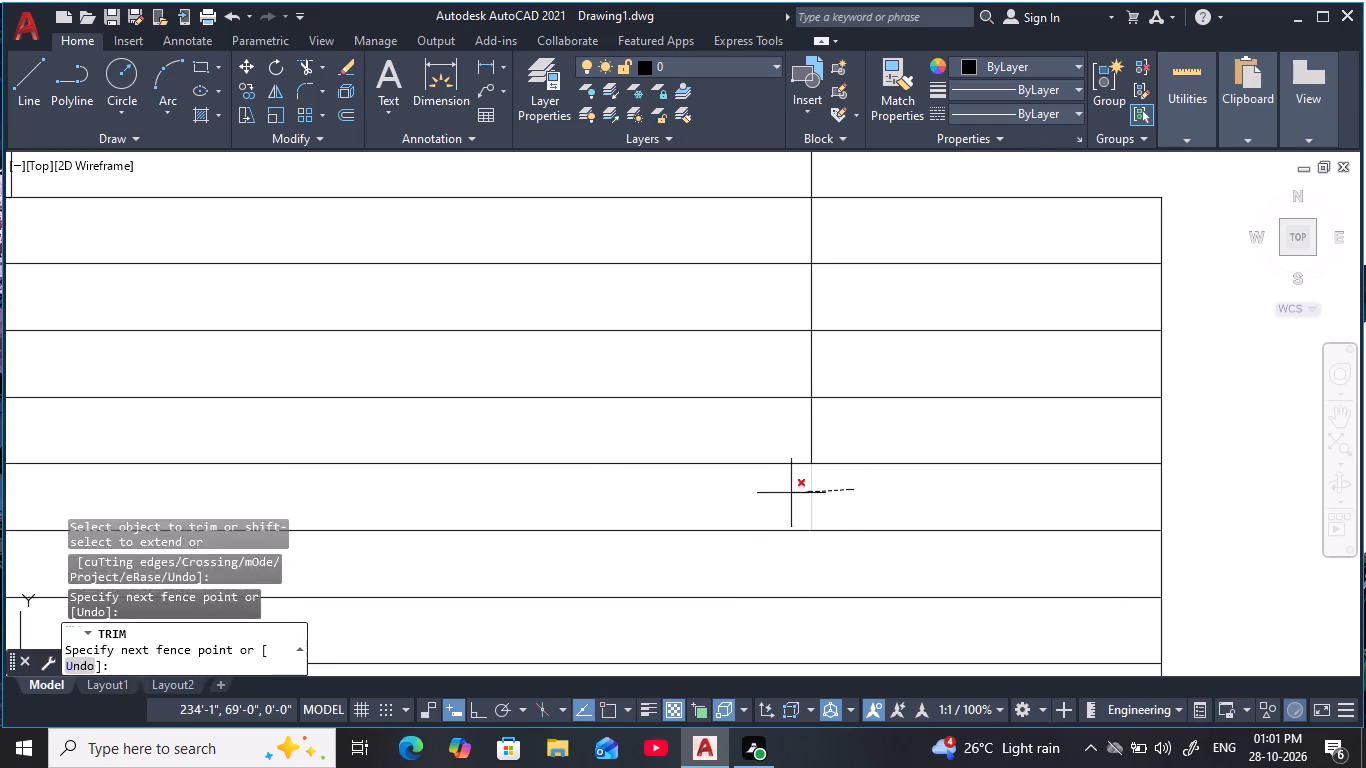
{"action": "left_click_drag", "start_coordinate": [841, 447], "coordinate": [765, 451]}
{"action": "middle_click_drag", "start_coordinate": [757, 481], "coordinate": [769, 626]}
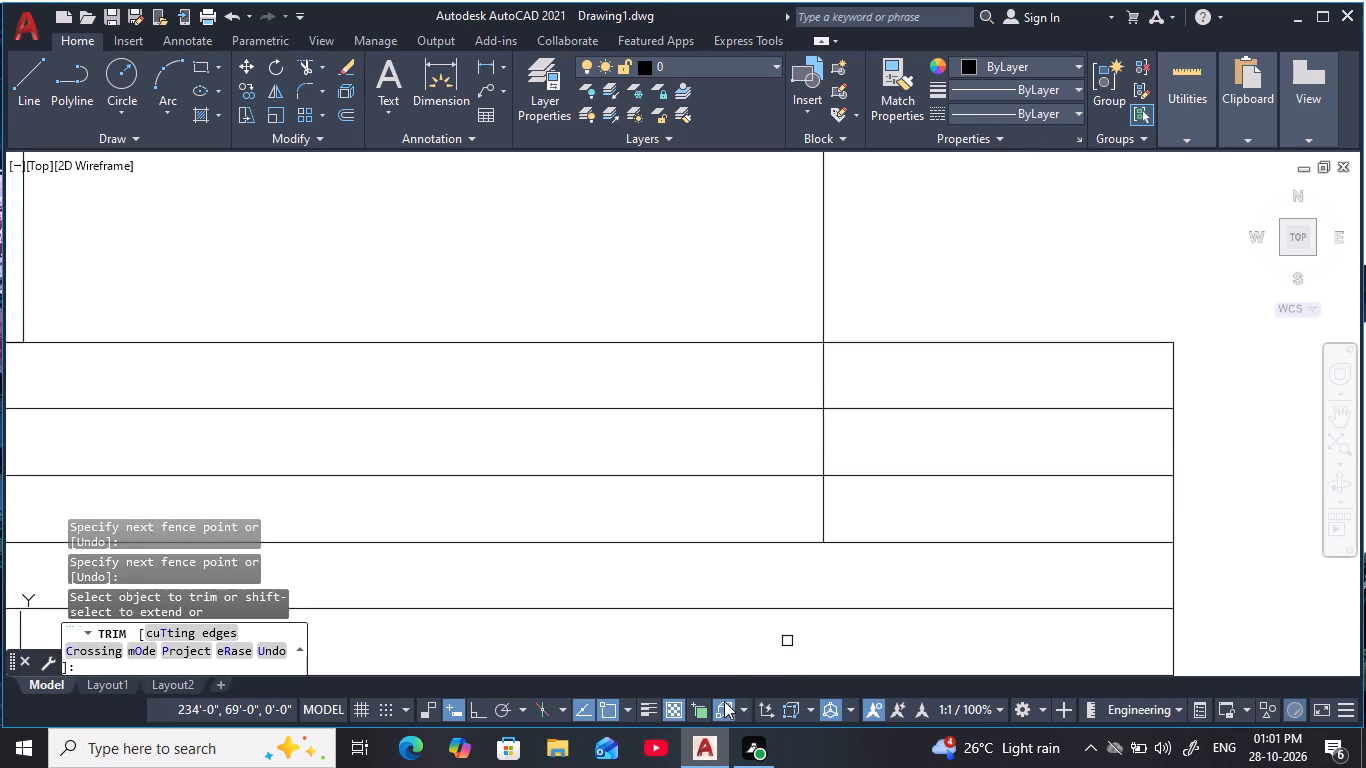
{"action": "left_click_drag", "start_coordinate": [856, 519], "coordinate": [807, 516]}
{"action": "left_click_drag", "start_coordinate": [831, 454], "coordinate": [799, 455]}
{"action": "middle_click_drag", "start_coordinate": [795, 455], "coordinate": [805, 547]}
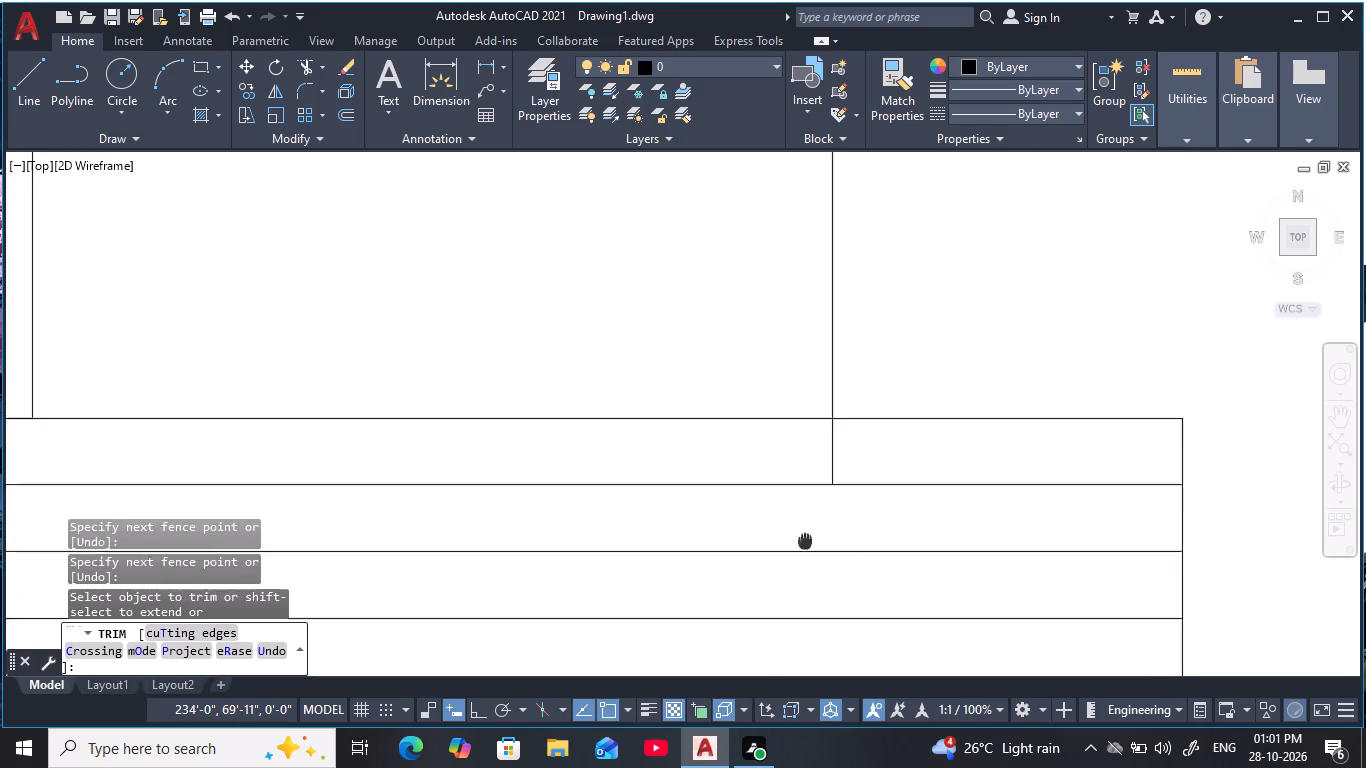
{"action": "middle_click_drag", "start_coordinate": [805, 547], "coordinate": [808, 573]}
{"action": "left_click_drag", "start_coordinate": [852, 481], "coordinate": [819, 485]}
Trim the vertical wall line out of the horizontal railing bars of the top right-hand balcony.
{"action": "scroll", "coordinate": [815, 479], "scroll_direction": "down", "scroll_amount": 2}
{"action": "middle_click_drag", "start_coordinate": [814, 485], "coordinate": [840, 656]}
{"action": "scroll", "coordinate": [826, 523], "scroll_direction": "down", "scroll_amount": 3}
{"action": "middle_click_drag", "start_coordinate": [821, 506], "coordinate": [845, 606]}
{"action": "scroll", "coordinate": [845, 596], "scroll_direction": "up", "scroll_amount": 1}
{"action": "scroll", "coordinate": [857, 498], "scroll_direction": "up", "scroll_amount": 1}
{"action": "middle_click_drag", "start_coordinate": [858, 511], "coordinate": [846, 767]}
{"action": "scroll", "coordinate": [848, 660], "scroll_direction": "up", "scroll_amount": 1}
{"action": "middle_click_drag", "start_coordinate": [851, 652], "coordinate": [814, 485]}
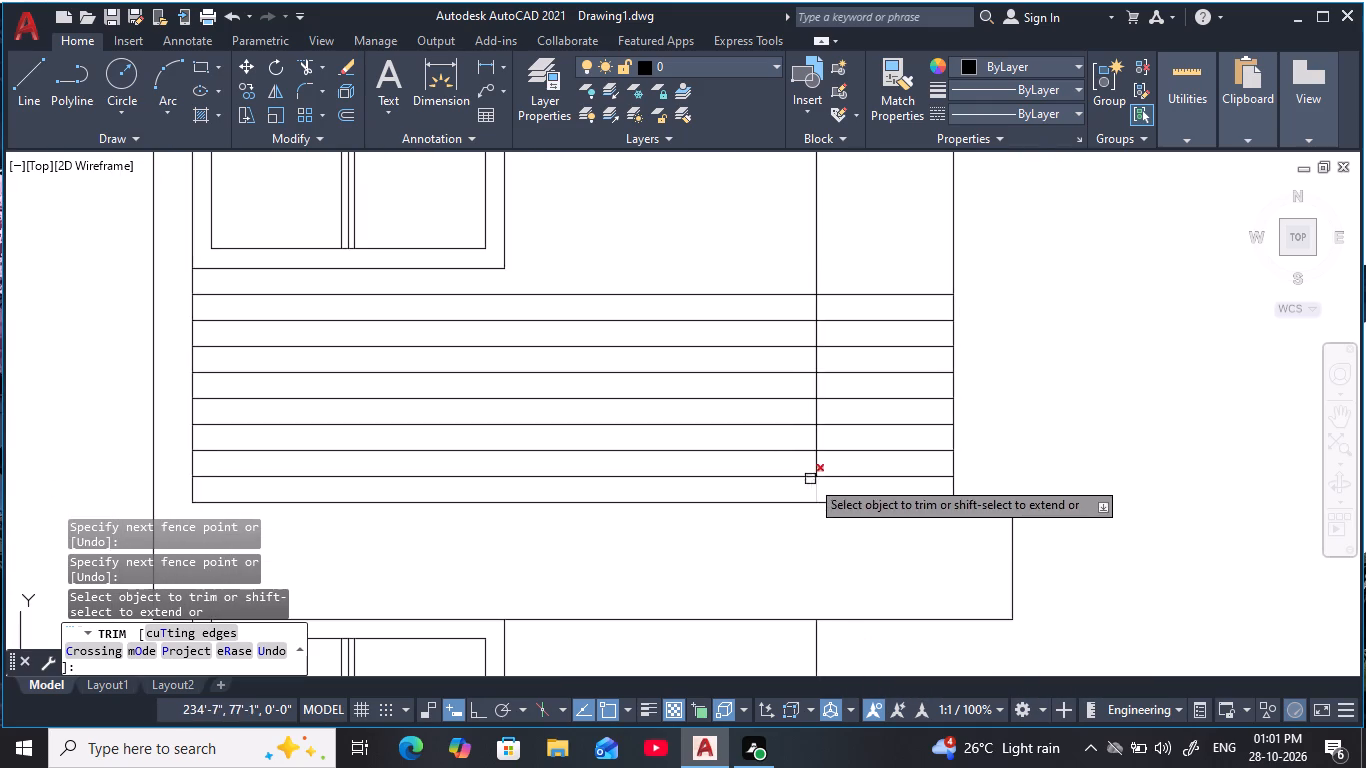
{"action": "scroll", "coordinate": [821, 478], "scroll_direction": "up", "scroll_amount": 1}
{"action": "left_click_drag", "start_coordinate": [851, 498], "coordinate": [796, 509]}
{"action": "middle_click_drag", "start_coordinate": [817, 470], "coordinate": [837, 563]}
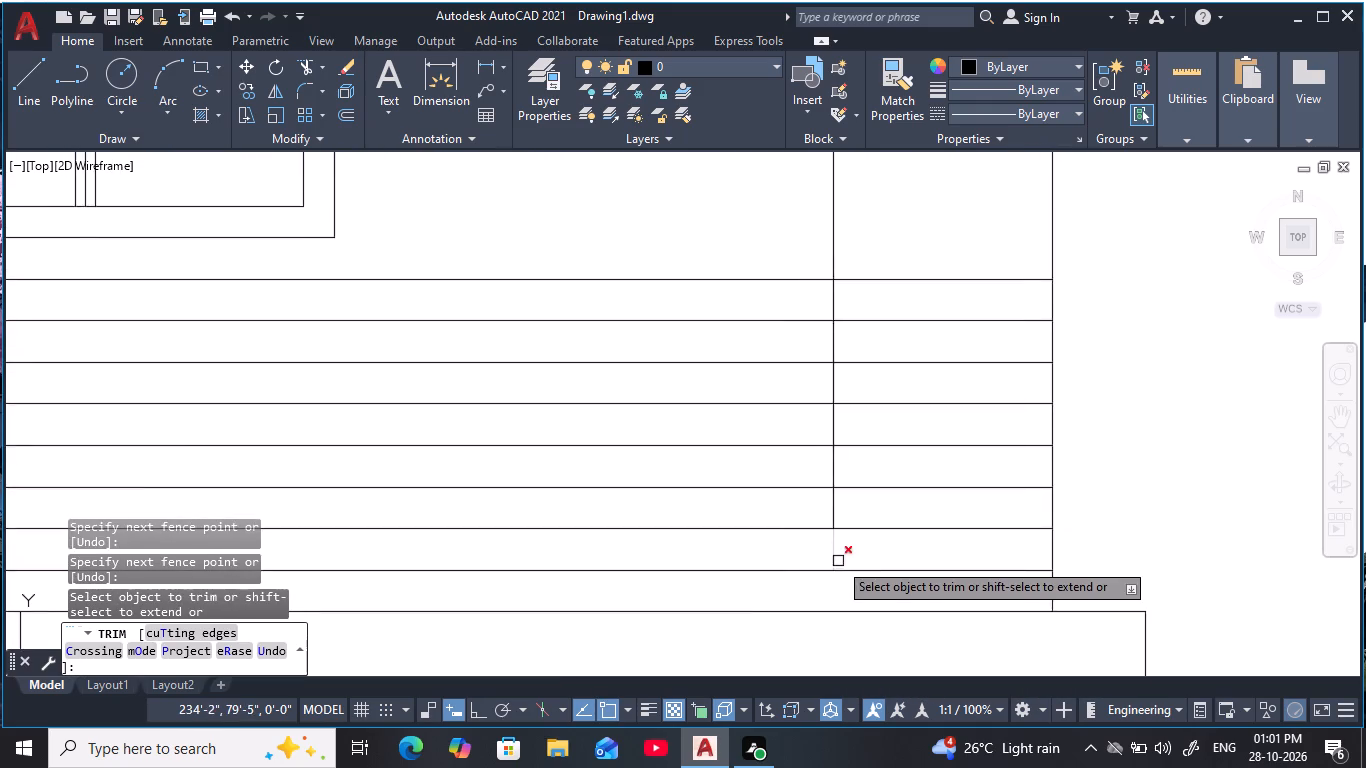
{"action": "scroll", "coordinate": [838, 560], "scroll_direction": "up", "scroll_amount": 2}
{"action": "left_click_drag", "start_coordinate": [869, 540], "coordinate": [805, 541]}
{"action": "middle_click_drag", "start_coordinate": [805, 541], "coordinate": [820, 625]}
{"action": "left_click_drag", "start_coordinate": [859, 503], "coordinate": [798, 515]}
{"action": "middle_click_drag", "start_coordinate": [801, 511], "coordinate": [816, 606]}
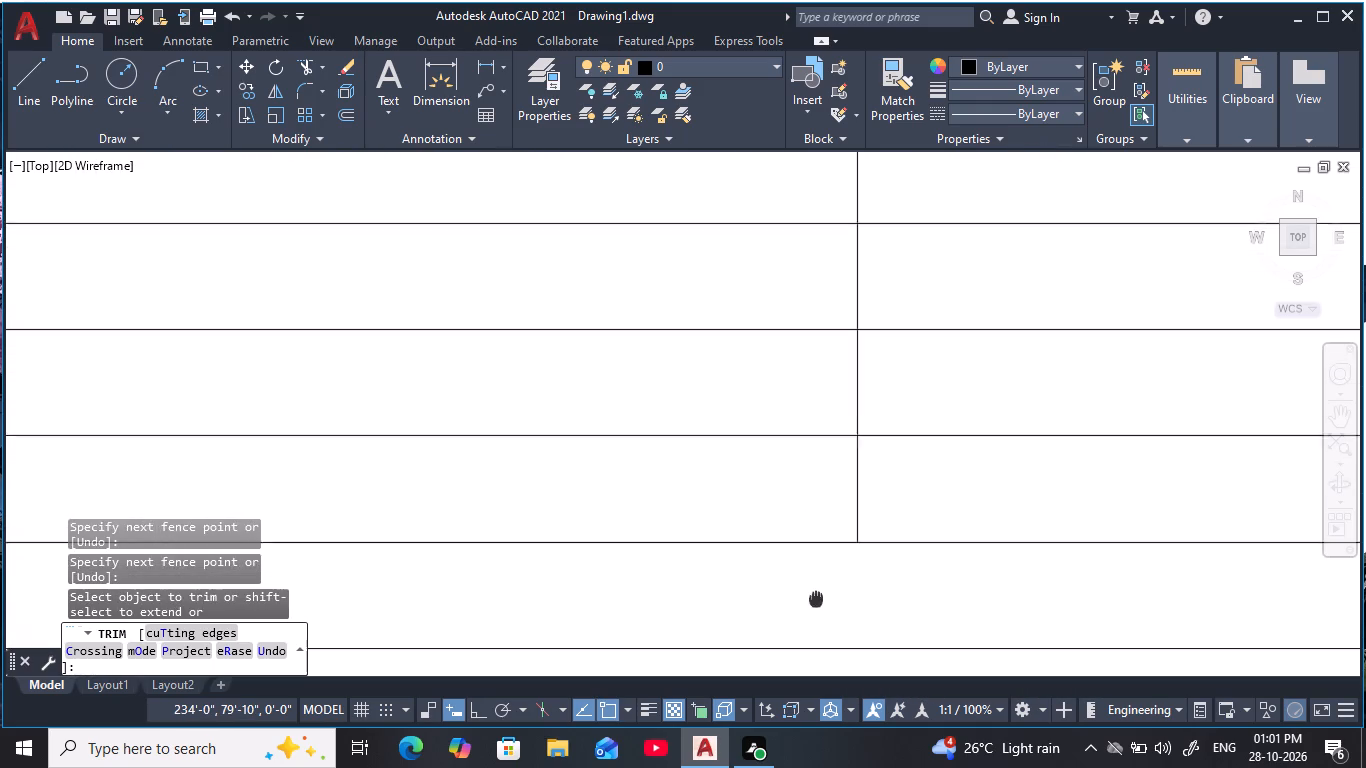
{"action": "middle_click_drag", "start_coordinate": [816, 606], "coordinate": [815, 625]}
{"action": "left_click_drag", "start_coordinate": [899, 496], "coordinate": [835, 511]}
{"action": "middle_click_drag", "start_coordinate": [842, 505], "coordinate": [856, 598]}
{"action": "scroll", "coordinate": [842, 506], "scroll_direction": "down", "scroll_amount": 1}
{"action": "left_click_drag", "start_coordinate": [893, 508], "coordinate": [840, 527]}
{"action": "key", "text": "ctrl+z"}
{"action": "middle_click_drag", "start_coordinate": [892, 523], "coordinate": [876, 614]}
{"action": "left_click_drag", "start_coordinate": [866, 517], "coordinate": [844, 525]}
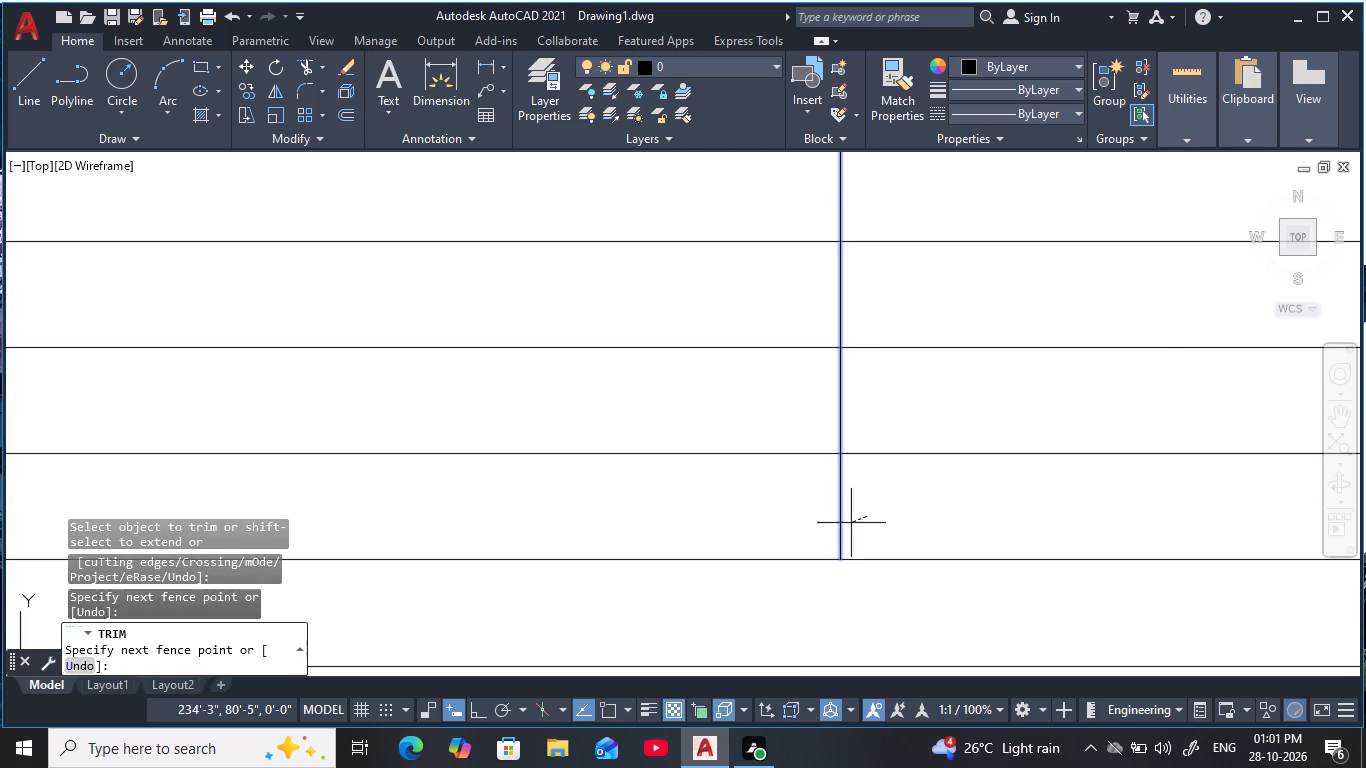
{"action": "left_click_drag", "start_coordinate": [844, 525], "coordinate": [823, 528]}
{"action": "middle_click_drag", "start_coordinate": [846, 523], "coordinate": [858, 661]}
{"action": "left_click_drag", "start_coordinate": [888, 534], "coordinate": [829, 542]}
{"action": "scroll", "coordinate": [846, 542], "scroll_direction": "down", "scroll_amount": 3}
{"action": "middle_click_drag", "start_coordinate": [846, 542], "coordinate": [863, 589]}
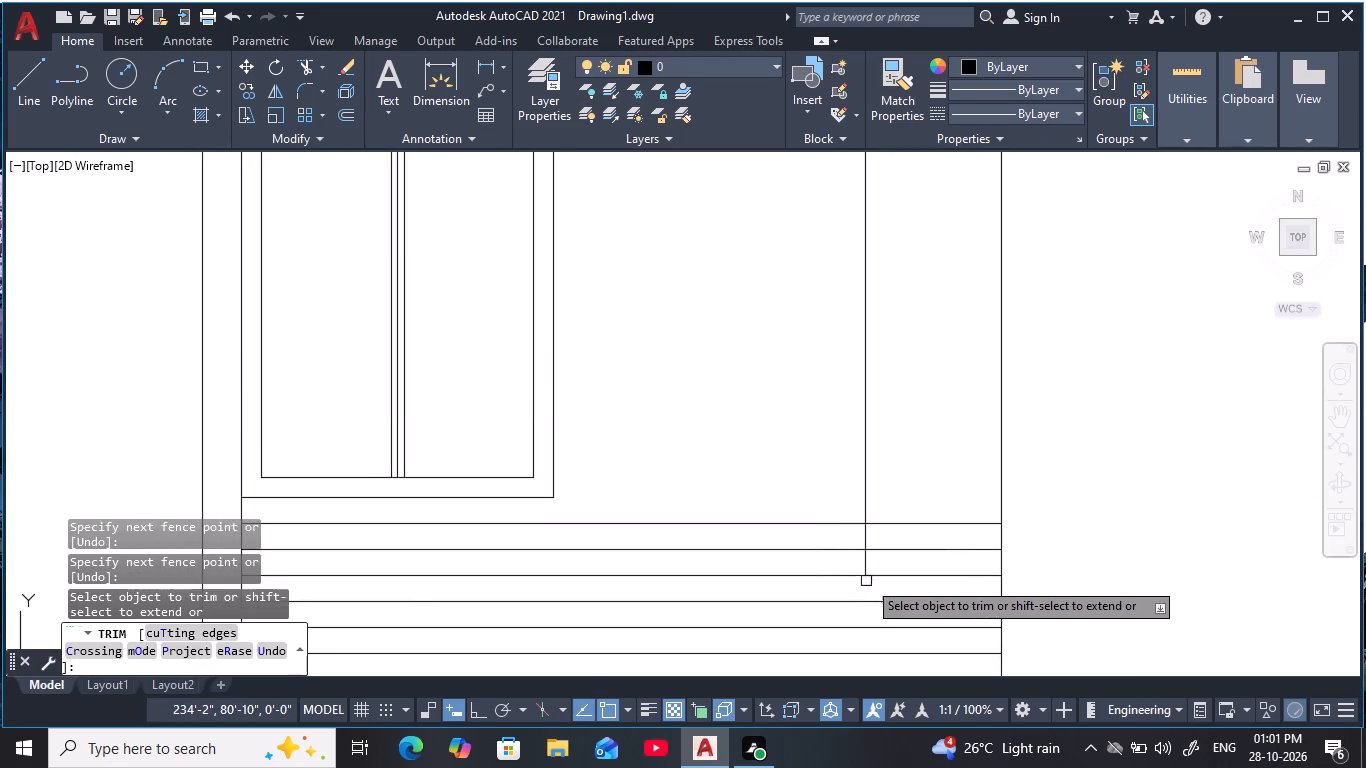
{"action": "scroll", "coordinate": [876, 573], "scroll_direction": "up", "scroll_amount": 2}
{"action": "left_click_drag", "start_coordinate": [875, 552], "coordinate": [829, 558]}
{"action": "left_click_drag", "start_coordinate": [868, 494], "coordinate": [834, 494]}
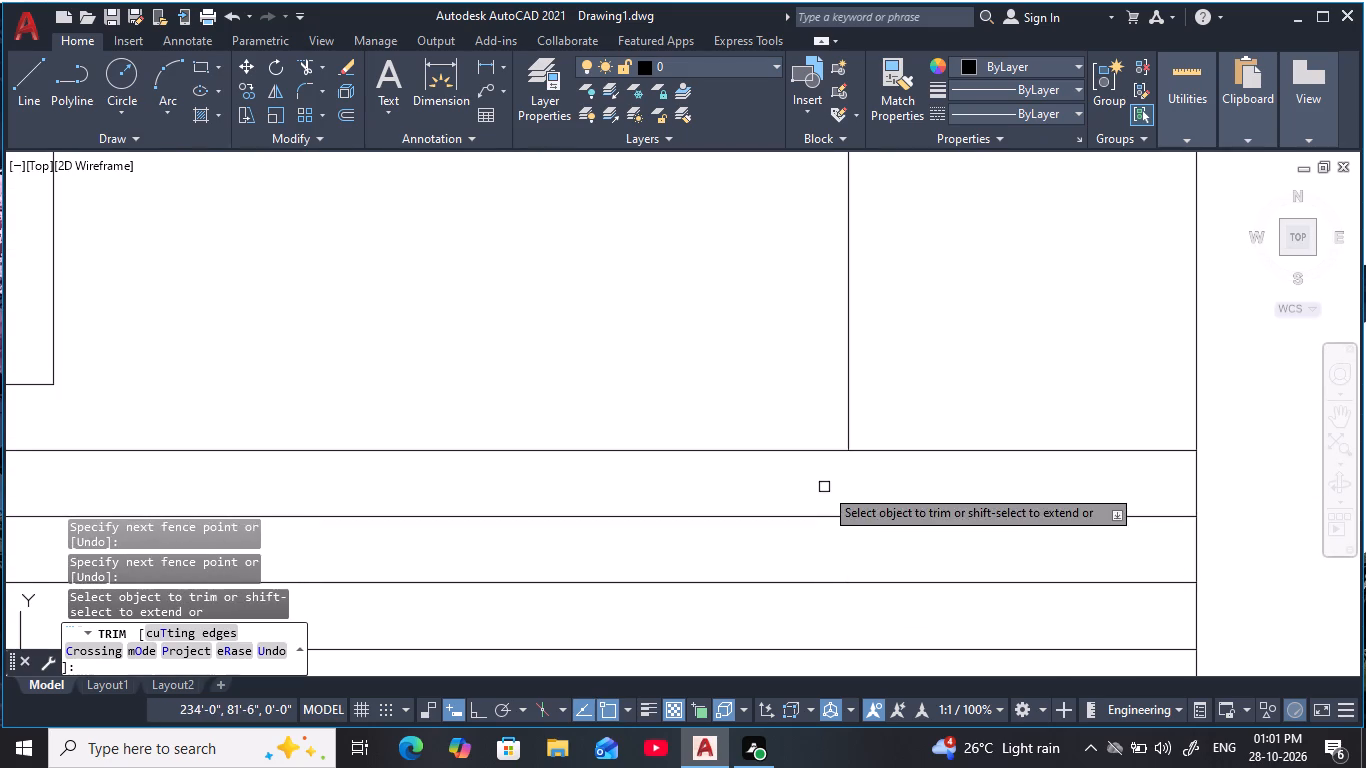
Trim away the outer vertical line between the slab and the railing of the top right-hand balcony.
{"action": "scroll", "coordinate": [824, 487], "scroll_direction": "down", "scroll_amount": 3}
{"action": "middle_click_drag", "start_coordinate": [824, 487], "coordinate": [837, 541]}
{"action": "scroll", "coordinate": [839, 539], "scroll_direction": "up", "scroll_amount": 1}
{"action": "scroll", "coordinate": [839, 539], "scroll_direction": "down", "scroll_amount": 4}
{"action": "middle_click_drag", "start_coordinate": [805, 504], "coordinate": [807, 522]}
{"action": "middle_click_drag", "start_coordinate": [885, 653], "coordinate": [889, 507]}
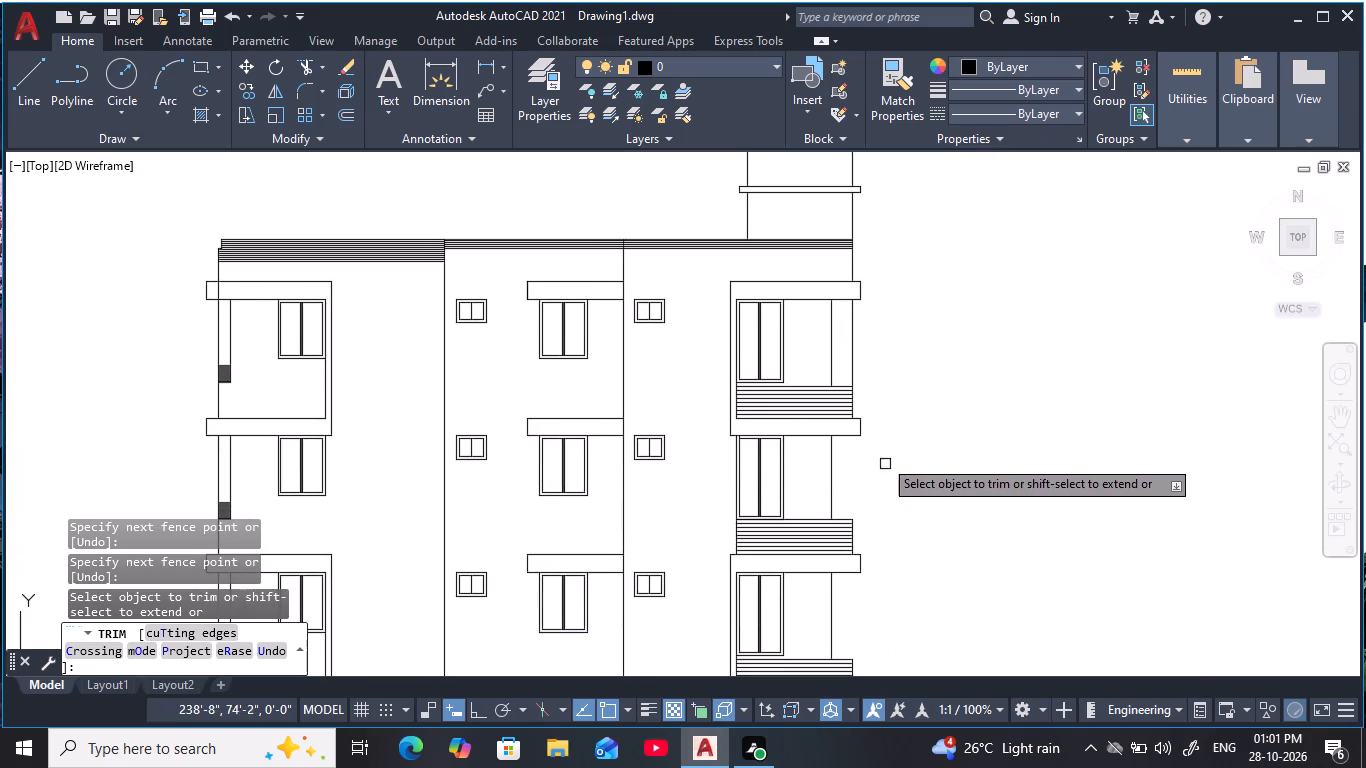
{"action": "middle_click_drag", "start_coordinate": [877, 405], "coordinate": [907, 510]}
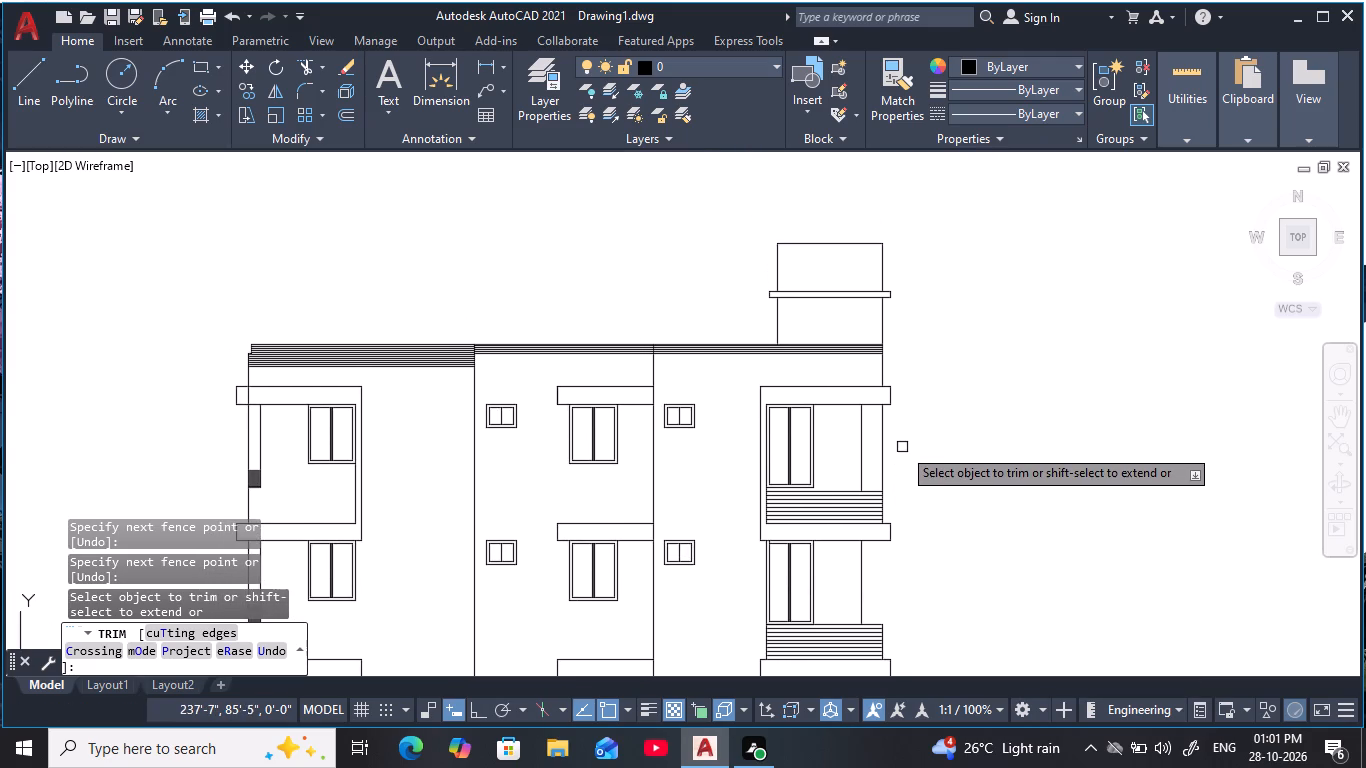
{"action": "scroll", "coordinate": [902, 447], "scroll_direction": "up", "scroll_amount": 2}
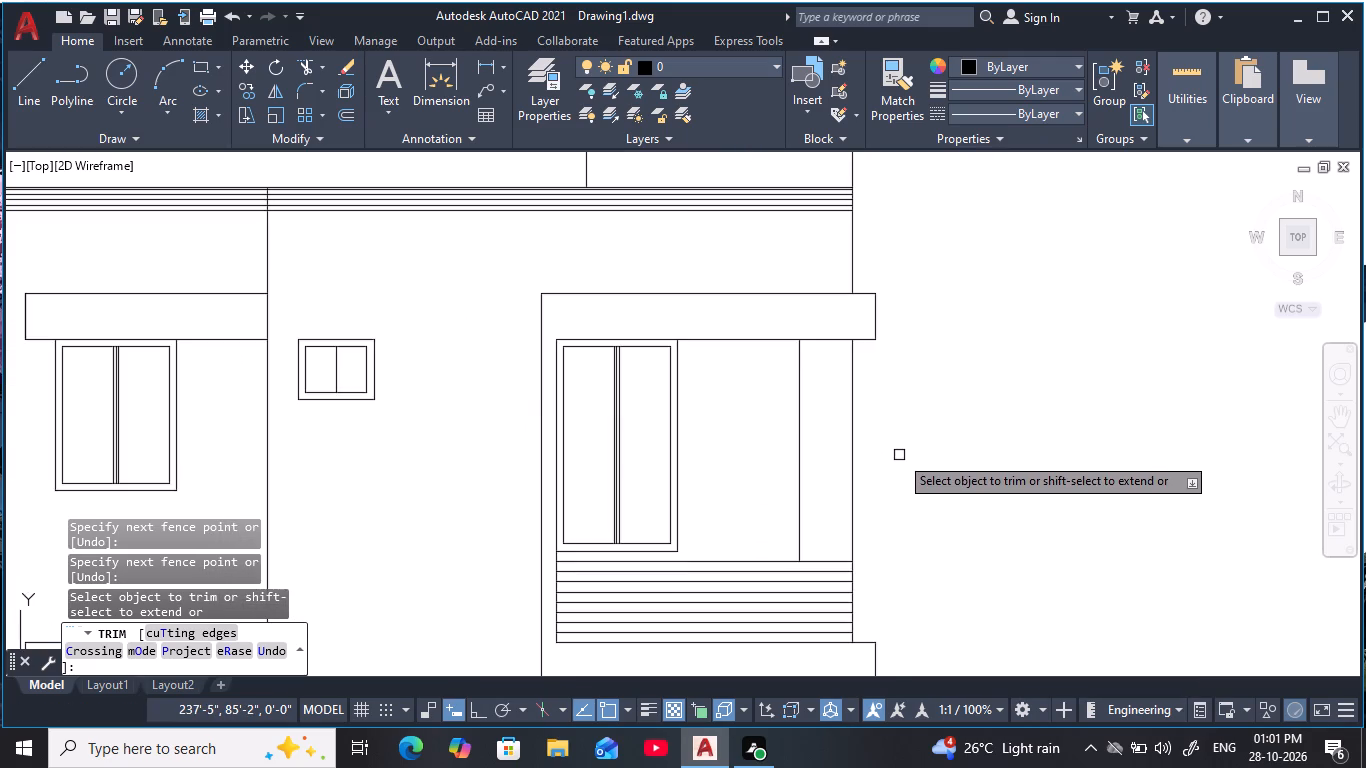
{"action": "scroll", "coordinate": [899, 455], "scroll_direction": "down", "scroll_amount": 4}
{"action": "scroll", "coordinate": [923, 507], "scroll_direction": "up", "scroll_amount": 1}
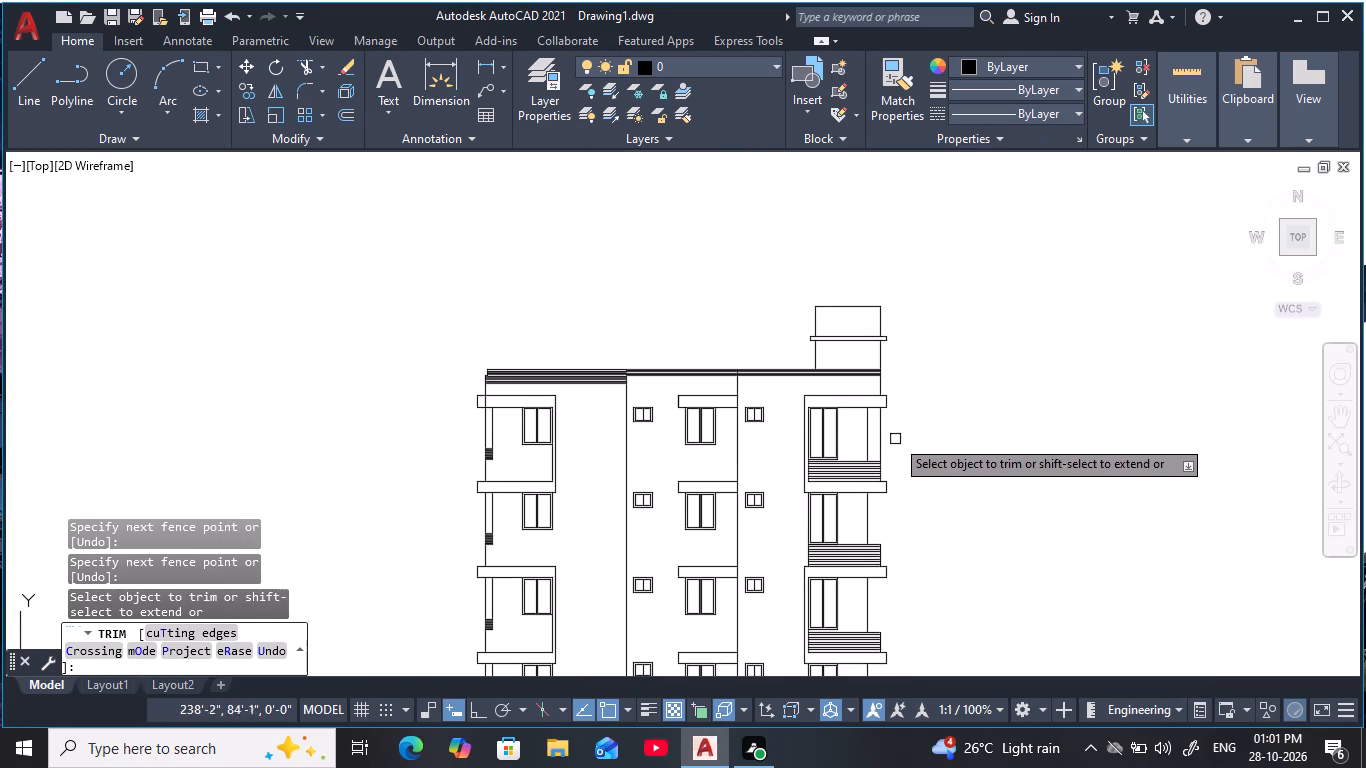
{"action": "scroll", "coordinate": [892, 433], "scroll_direction": "up", "scroll_amount": 2}
{"action": "middle_click_drag", "start_coordinate": [897, 442], "coordinate": [912, 469]}
{"action": "left_click_drag", "start_coordinate": [903, 470], "coordinate": [870, 483]}
{"action": "scroll", "coordinate": [912, 452], "scroll_direction": "down", "scroll_amount": 1}
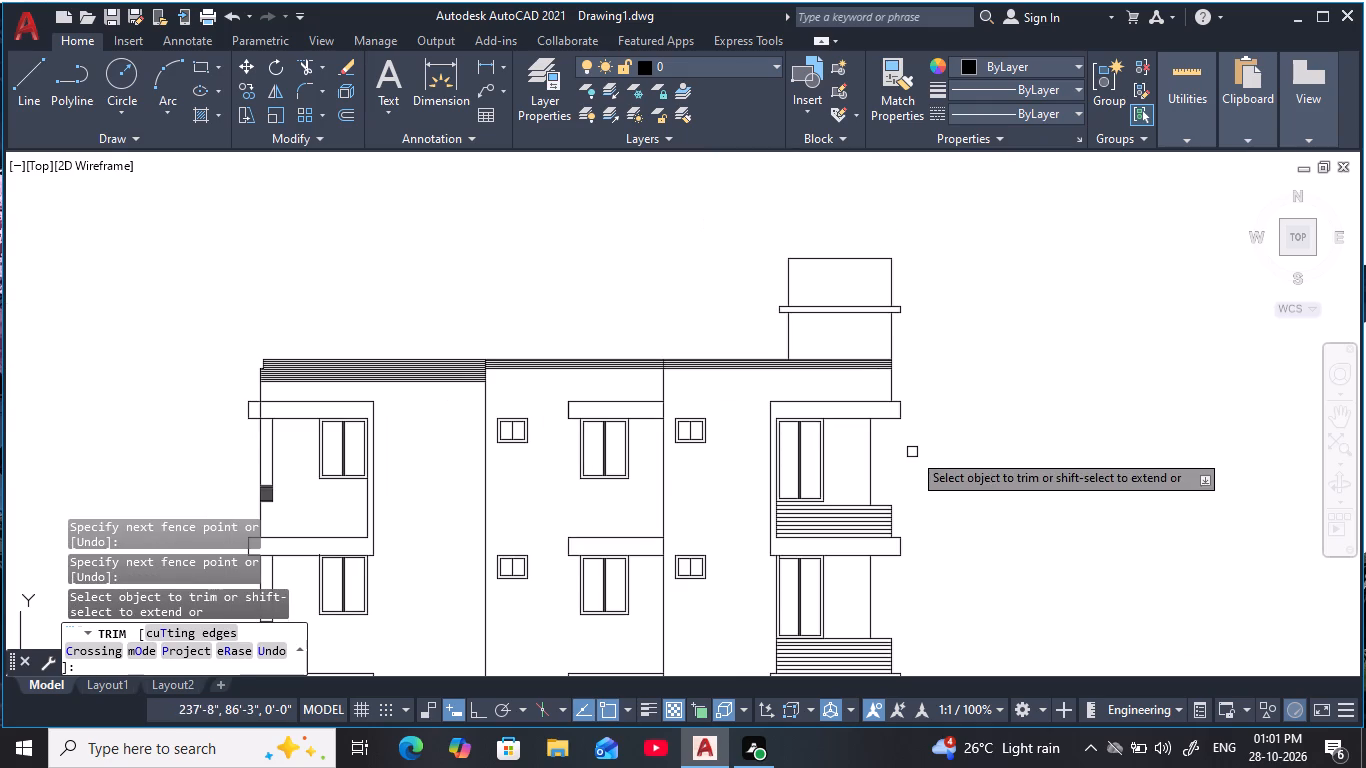
Review the whole building elevation from the top right-hand balcony down to the ground storey and ramp.
{"action": "middle_click_drag", "start_coordinate": [937, 528], "coordinate": [913, 428]}
{"action": "scroll", "coordinate": [924, 596], "scroll_direction": "down", "scroll_amount": 1}
{"action": "middle_click_drag", "start_coordinate": [926, 586], "coordinate": [919, 465]}
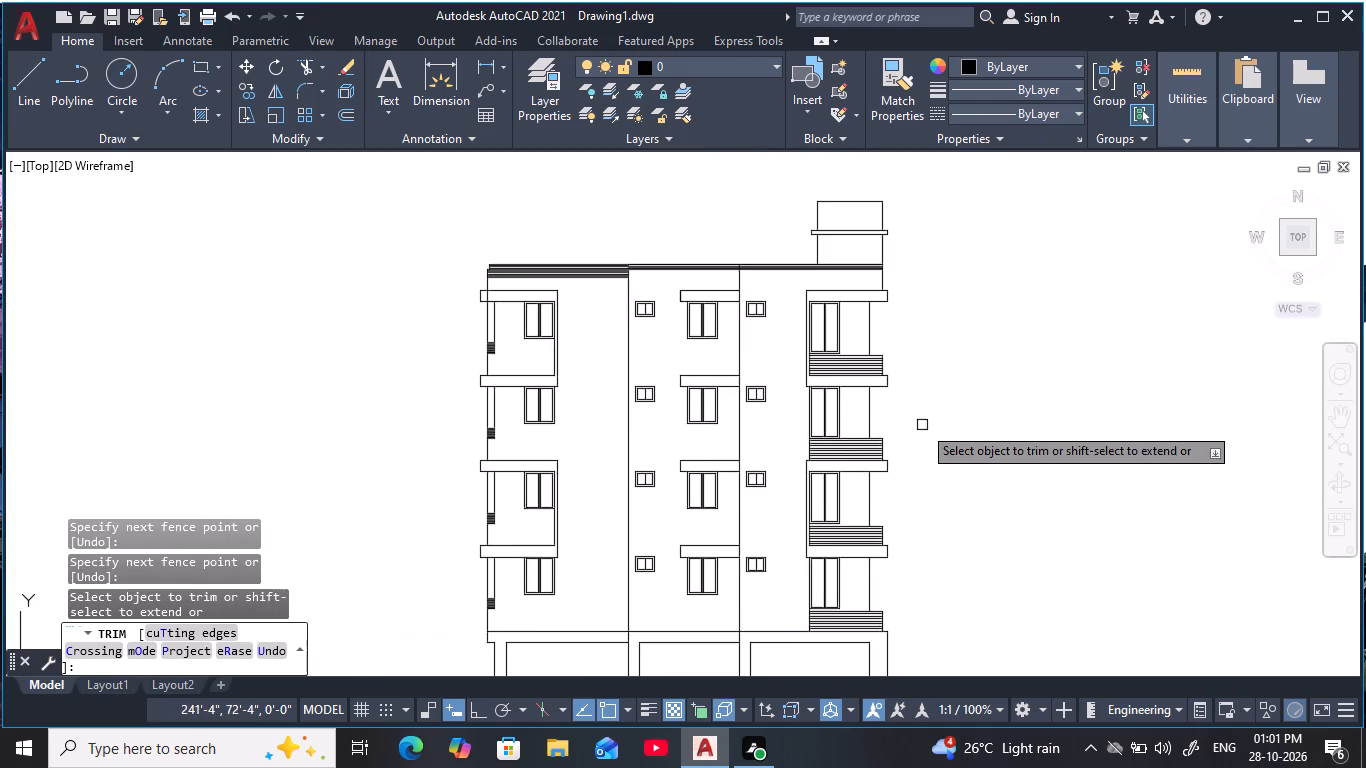
{"action": "scroll", "coordinate": [894, 474], "scroll_direction": "down", "scroll_amount": 1}
{"action": "middle_click_drag", "start_coordinate": [905, 537], "coordinate": [925, 419]}
{"action": "scroll", "coordinate": [965, 462], "scroll_direction": "up", "scroll_amount": 1}
{"action": "middle_click_drag", "start_coordinate": [965, 462], "coordinate": [994, 543]}
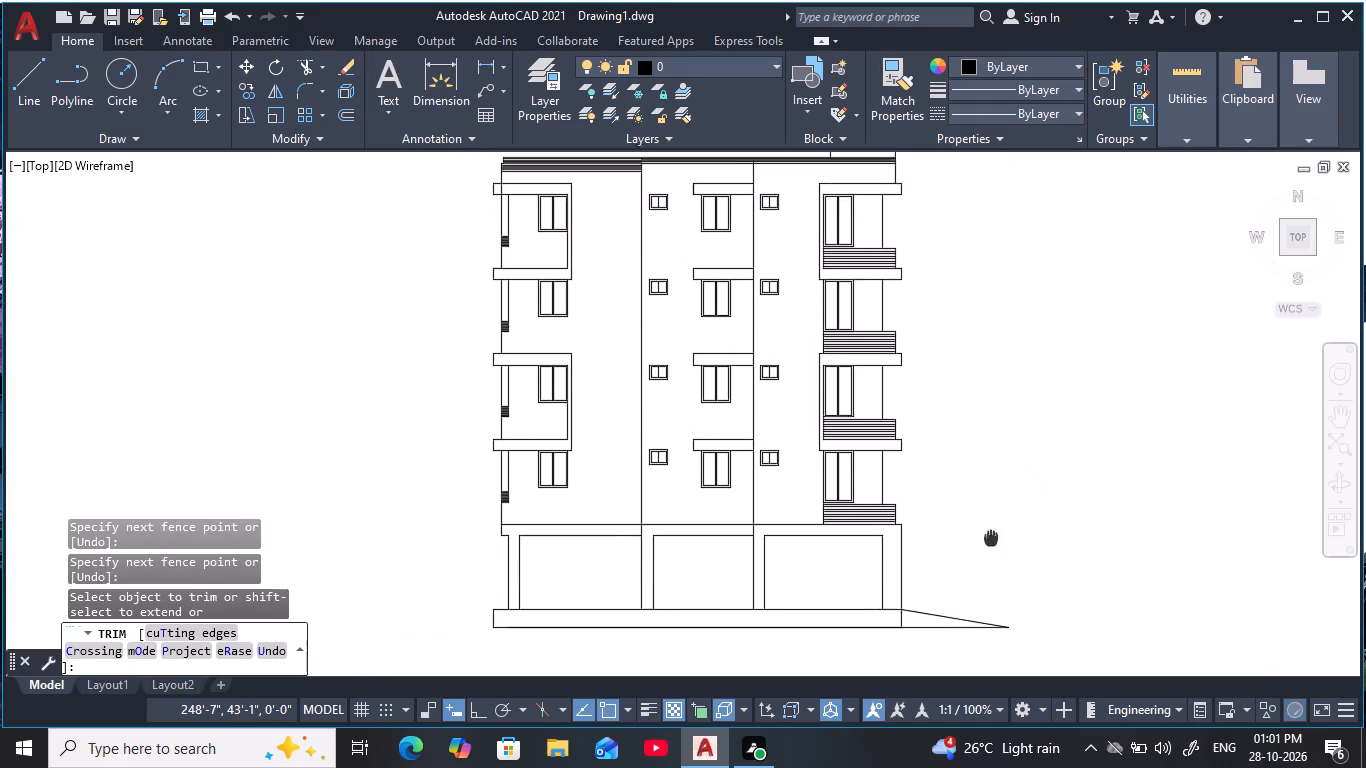
{"action": "middle_click_drag", "start_coordinate": [994, 543], "coordinate": [1008, 562]}
{"action": "scroll", "coordinate": [995, 542], "scroll_direction": "down", "scroll_amount": 1}
{"action": "middle_click_drag", "start_coordinate": [992, 536], "coordinate": [1017, 523]}
{"action": "key", "text": "Escape"}
{"action": "key", "text": "Escape"}
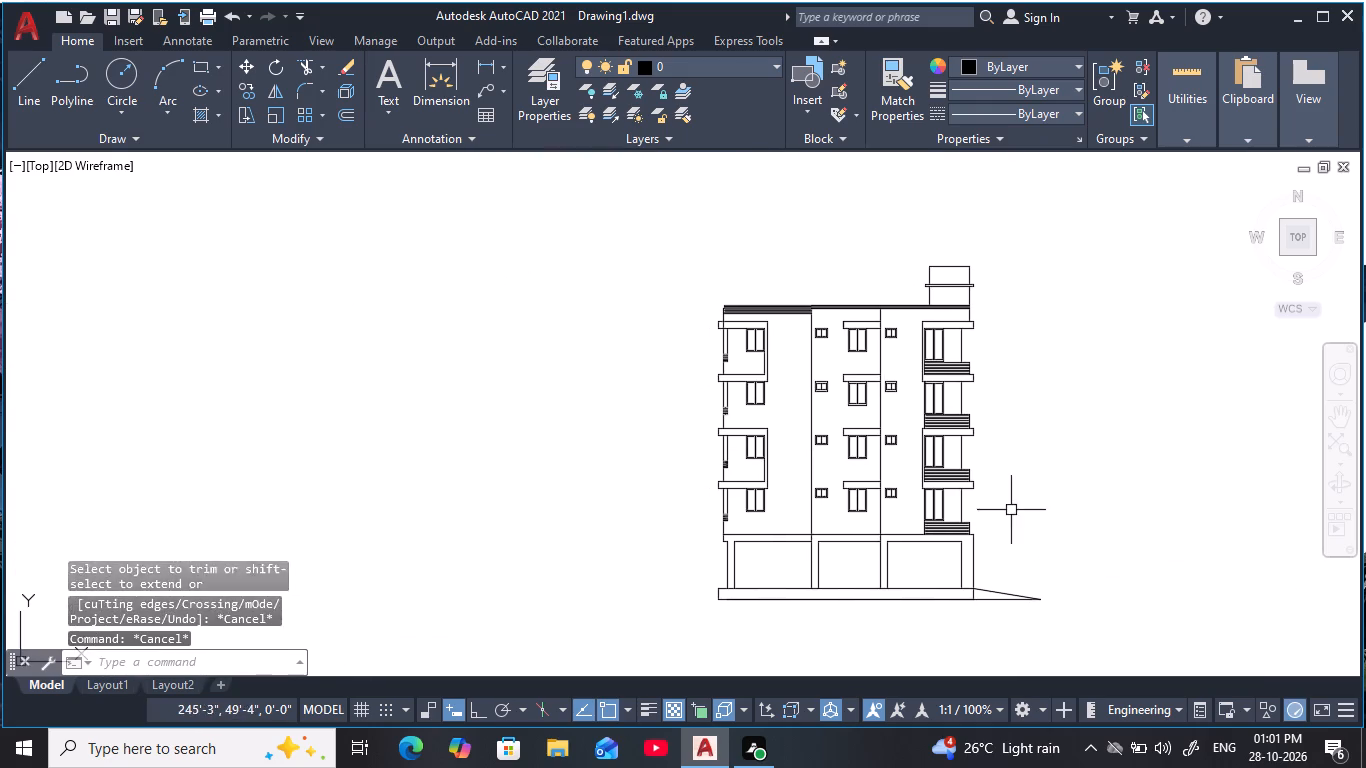
{"action": "key", "text": "Escape"}
{"action": "key", "text": "Escape"}
{"action": "key", "text": "Escape"}
{"action": "key", "text": "Escape"}
{"action": "key", "text": "Escape"}
{"action": "key", "text": "Escape"}
{"action": "scroll", "coordinate": [772, 546], "scroll_direction": "up", "scroll_amount": 1}
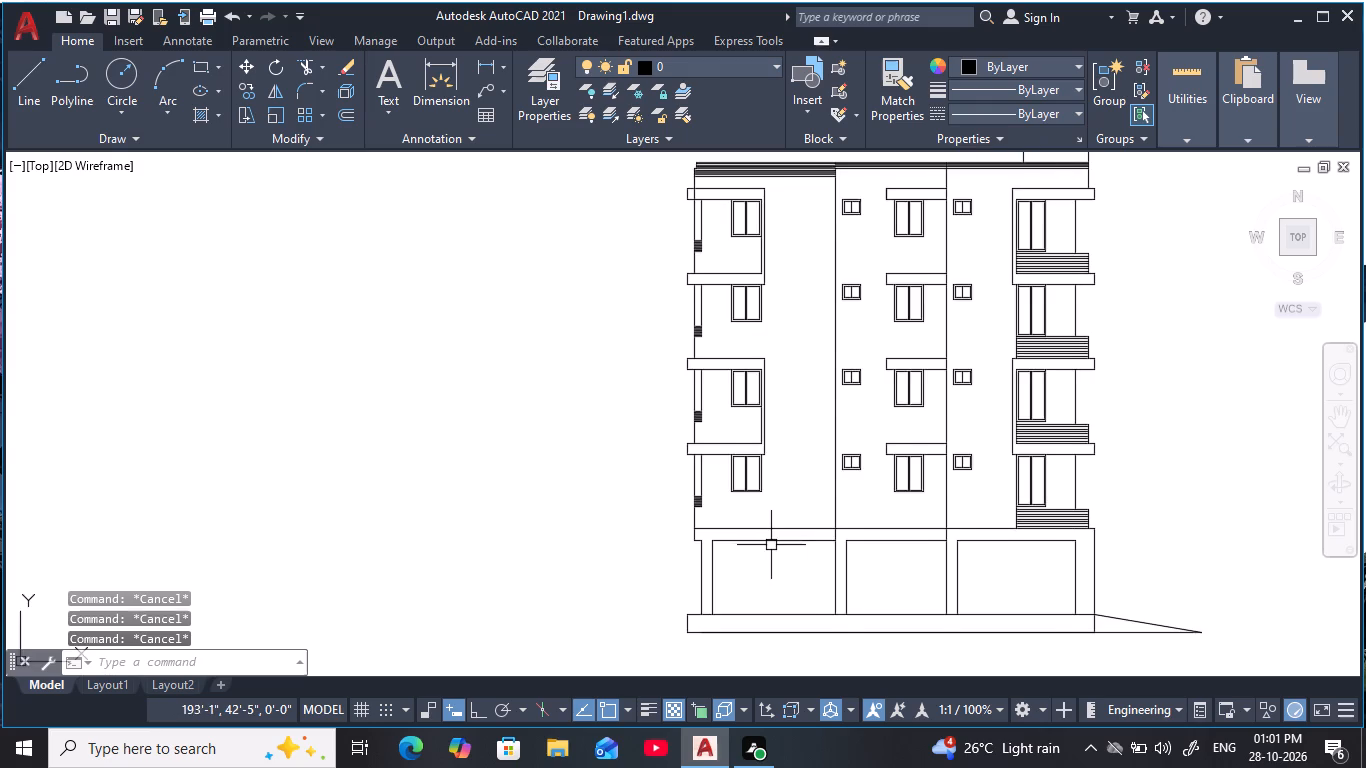
{"action": "middle_click_drag", "start_coordinate": [775, 544], "coordinate": [792, 524]}
{"action": "middle_click_drag", "start_coordinate": [831, 554], "coordinate": [754, 591]}
{"action": "scroll", "coordinate": [773, 579], "scroll_direction": "down", "scroll_amount": 1}
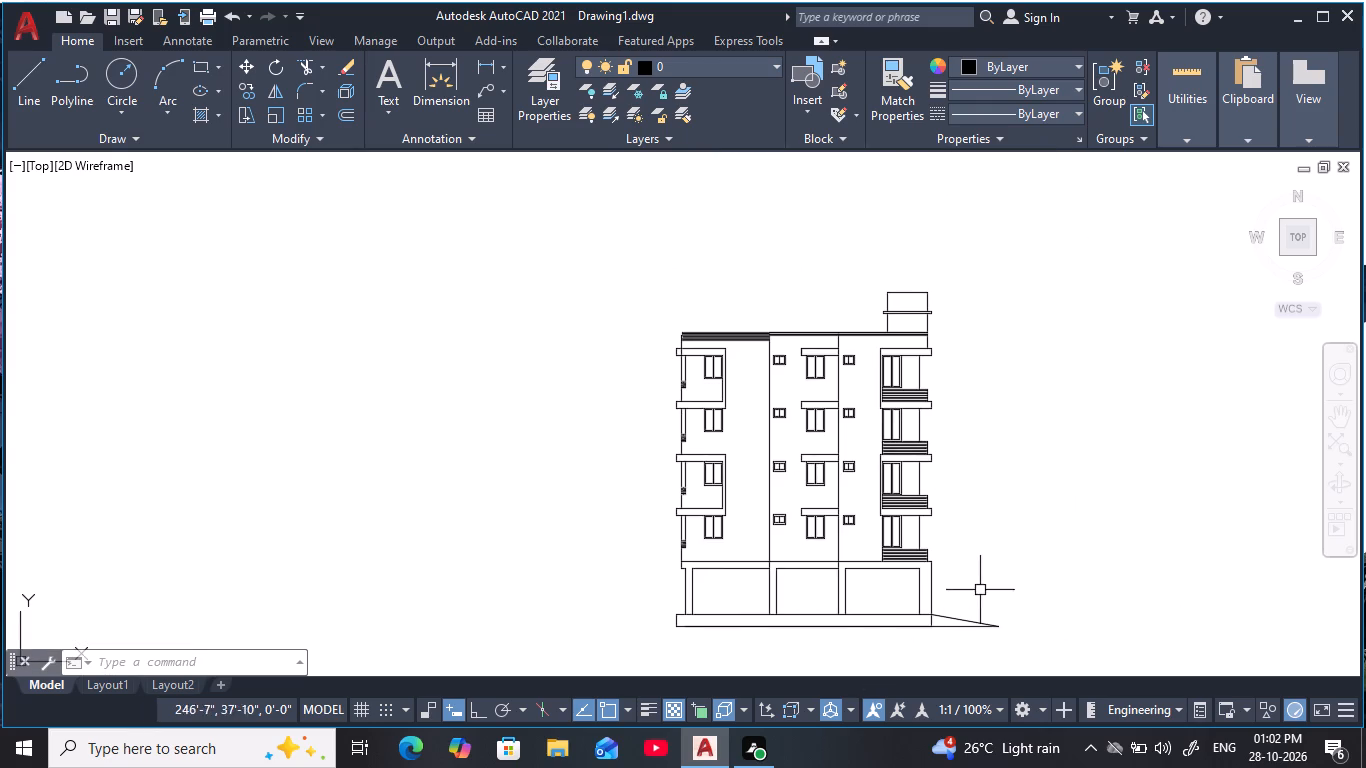
Trim the short vertical line between the building's base and the ramp.
{"action": "scroll", "coordinate": [965, 603], "scroll_direction": "up", "scroll_amount": 2}
{"action": "key", "text": "Escape"}
{"action": "middle_click_drag", "start_coordinate": [955, 613], "coordinate": [1000, 557]}
{"action": "key", "text": "Escape"}
{"action": "key", "text": "Escape"}
{"action": "type", "text": "tr"}
{"action": "key", "text": "space"}
{"action": "left_click_drag", "start_coordinate": [947, 592], "coordinate": [918, 599]}
{"action": "scroll", "coordinate": [994, 530], "scroll_direction": "down", "scroll_amount": 1}
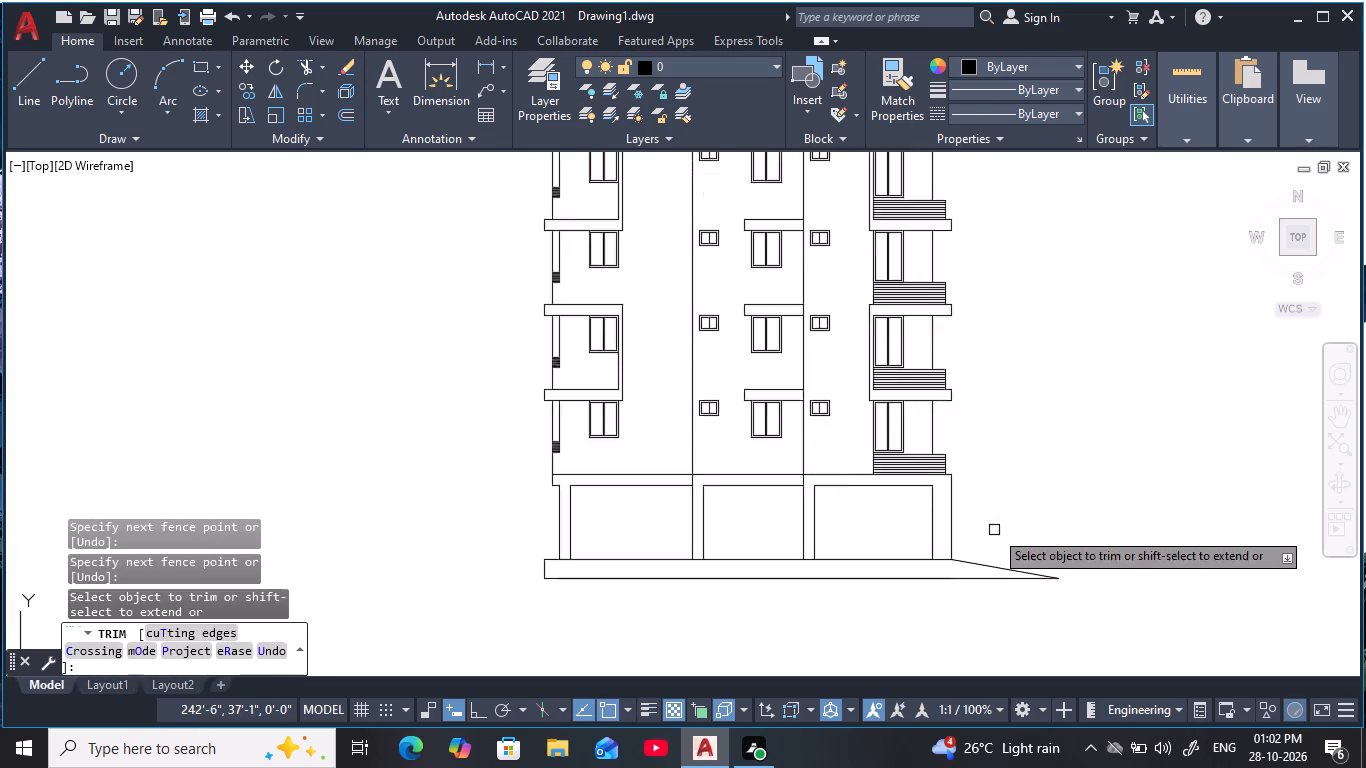
{"action": "scroll", "coordinate": [994, 530], "scroll_direction": "down", "scroll_amount": 1}
{"action": "key", "text": "Escape"}
{"action": "key", "text": "Escape"}
{"action": "key", "text": "Escape"}
Examine the elevation's balconies, windows and ground storey for remaining stray lines.
{"action": "scroll", "coordinate": [994, 530], "scroll_direction": "down", "scroll_amount": 1}
{"action": "middle_click_drag", "start_coordinate": [997, 544], "coordinate": [966, 613]}
{"action": "scroll", "coordinate": [940, 600], "scroll_direction": "up", "scroll_amount": 1}
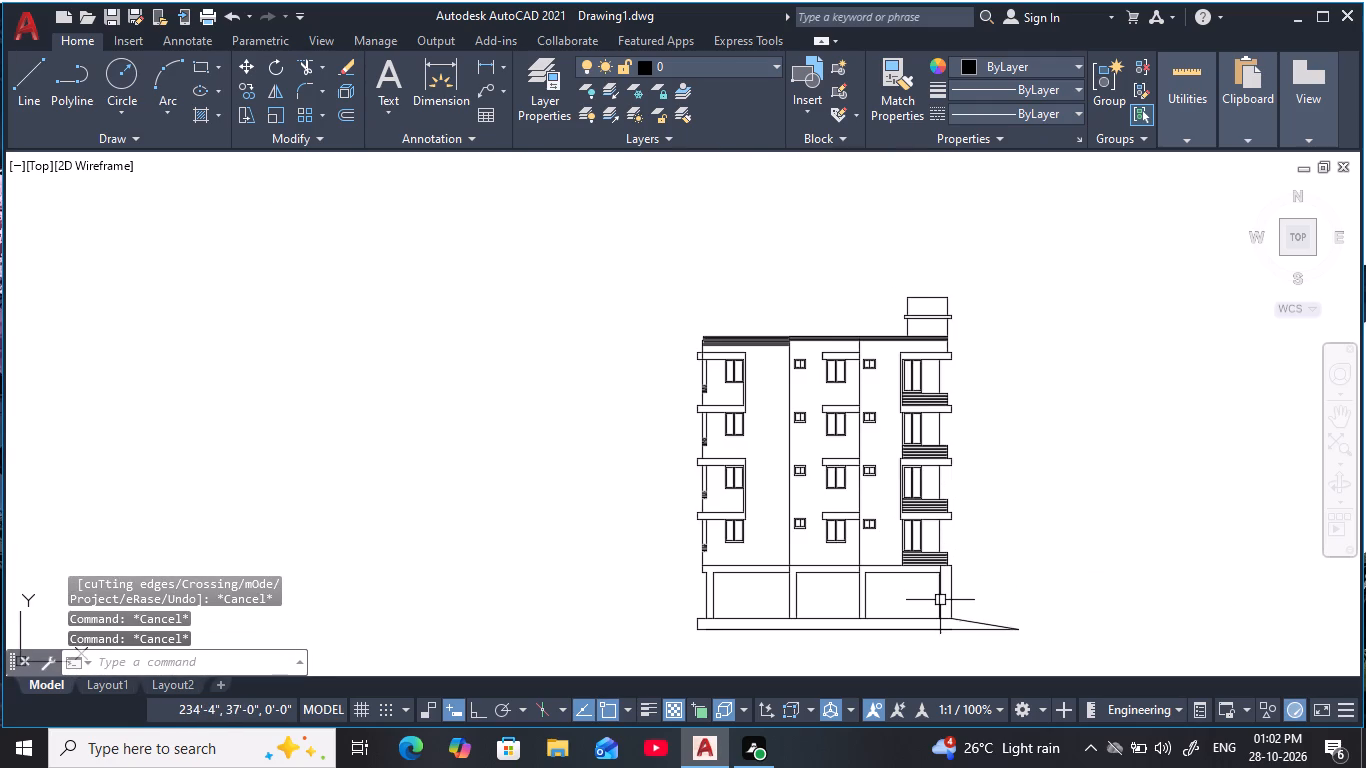
{"action": "middle_click_drag", "start_coordinate": [940, 600], "coordinate": [928, 592]}
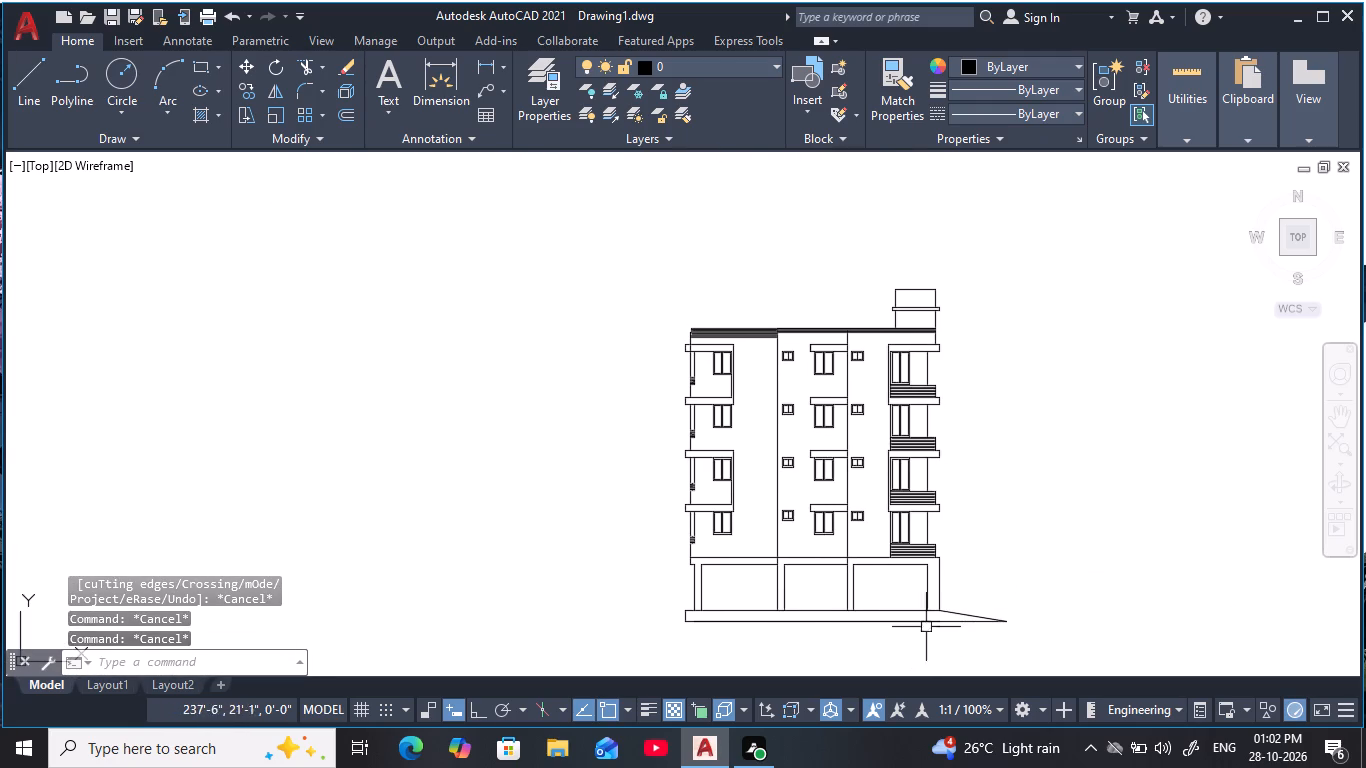
{"action": "scroll", "coordinate": [923, 538], "scroll_direction": "up", "scroll_amount": 2}
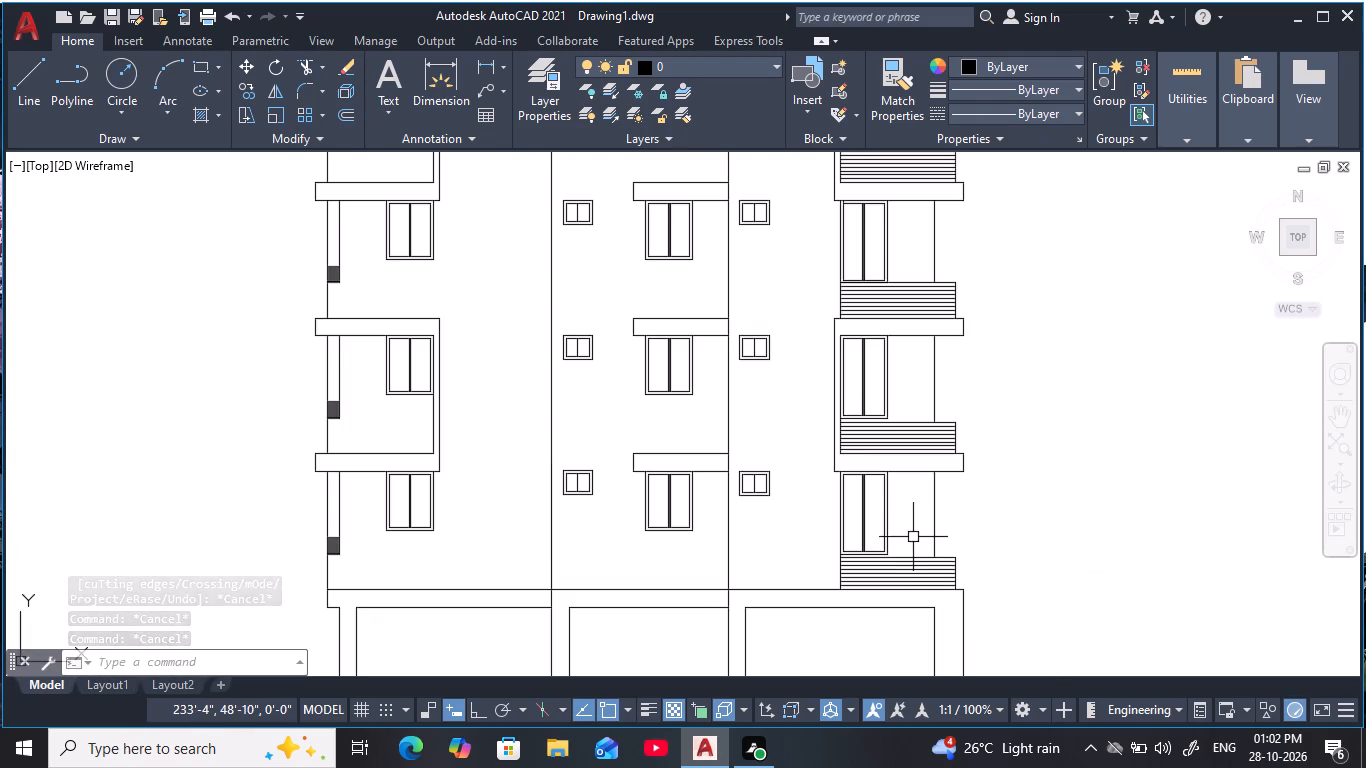
{"action": "scroll", "coordinate": [781, 554], "scroll_direction": "down", "scroll_amount": 1}
{"action": "middle_click_drag", "start_coordinate": [792, 556], "coordinate": [835, 563]}
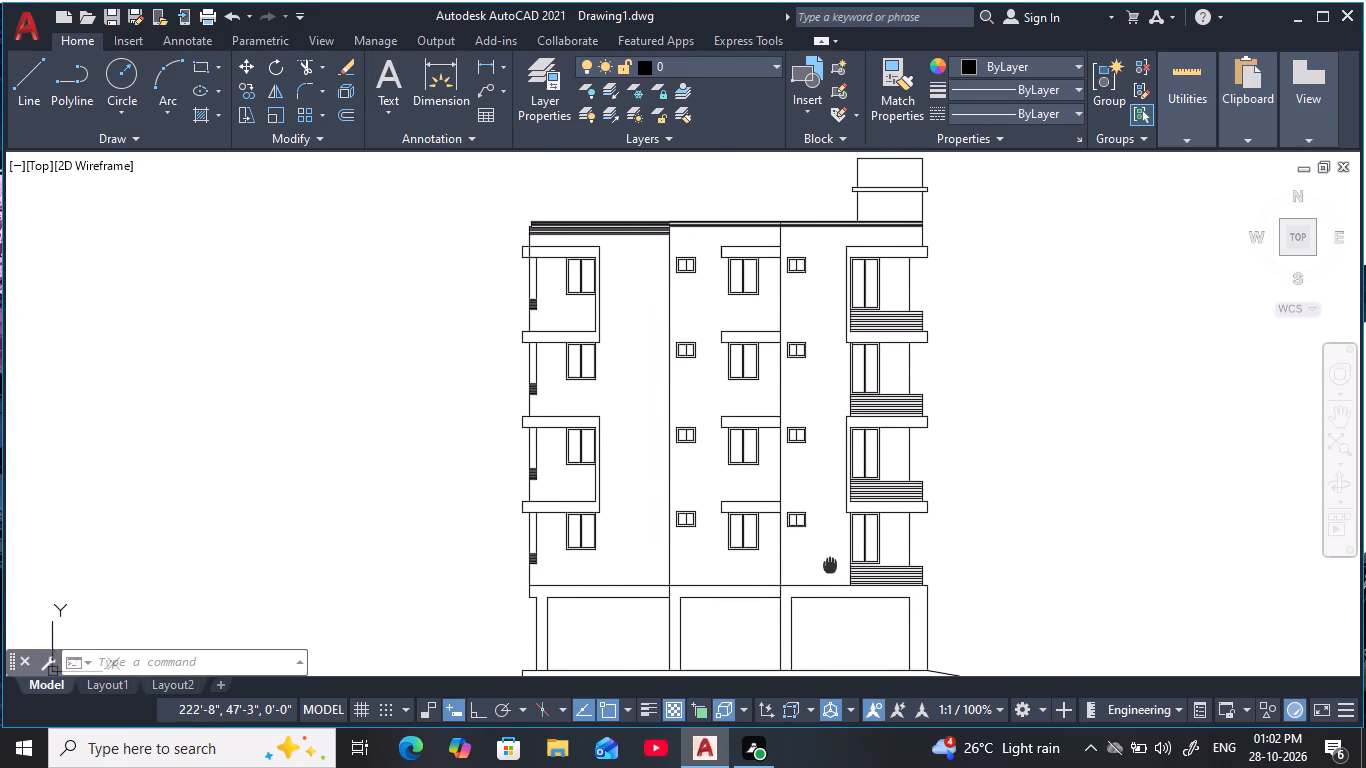
{"action": "middle_click_drag", "start_coordinate": [835, 563], "coordinate": [845, 552]}
{"action": "scroll", "coordinate": [845, 552], "scroll_direction": "down", "scroll_amount": 1}
{"action": "middle_click", "coordinate": [845, 552]}
{"action": "scroll", "coordinate": [848, 544], "scroll_direction": "up", "scroll_amount": 1}
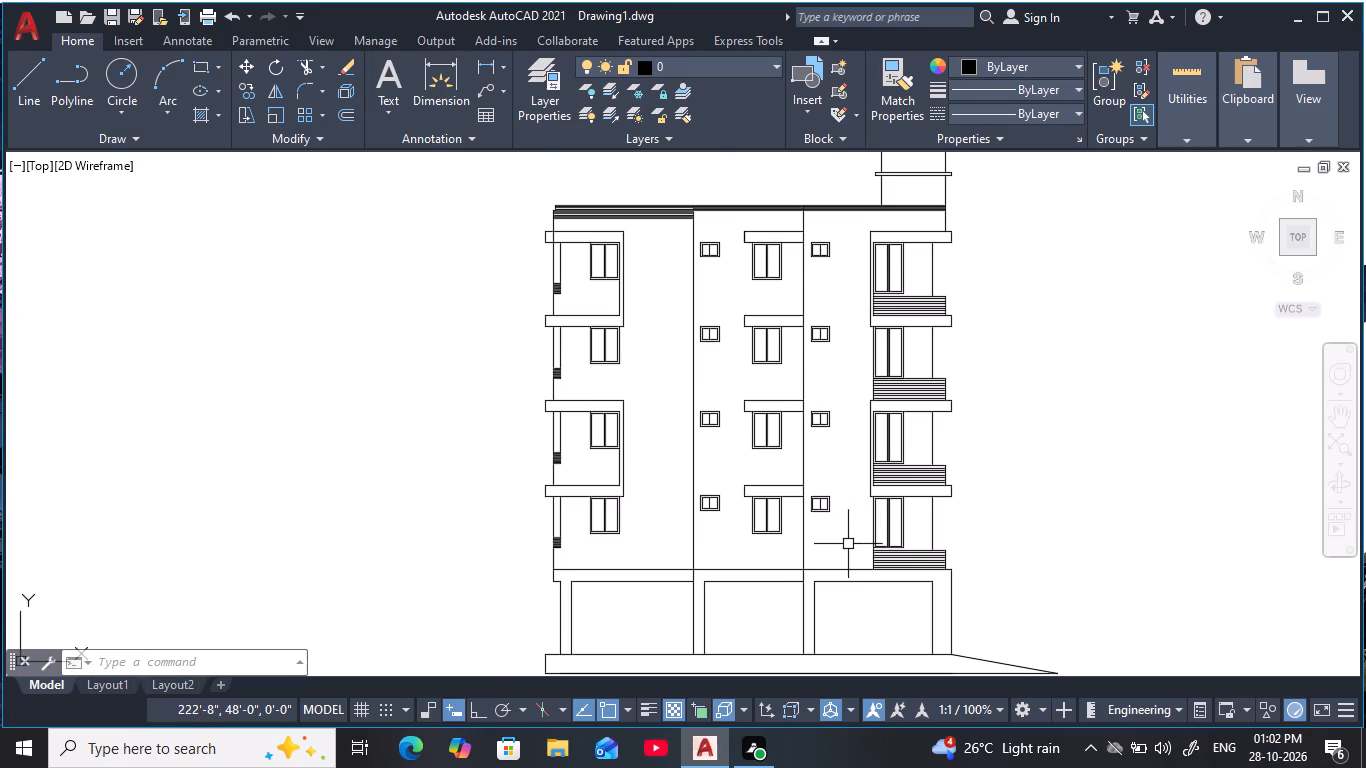
{"action": "middle_click", "coordinate": [848, 544]}
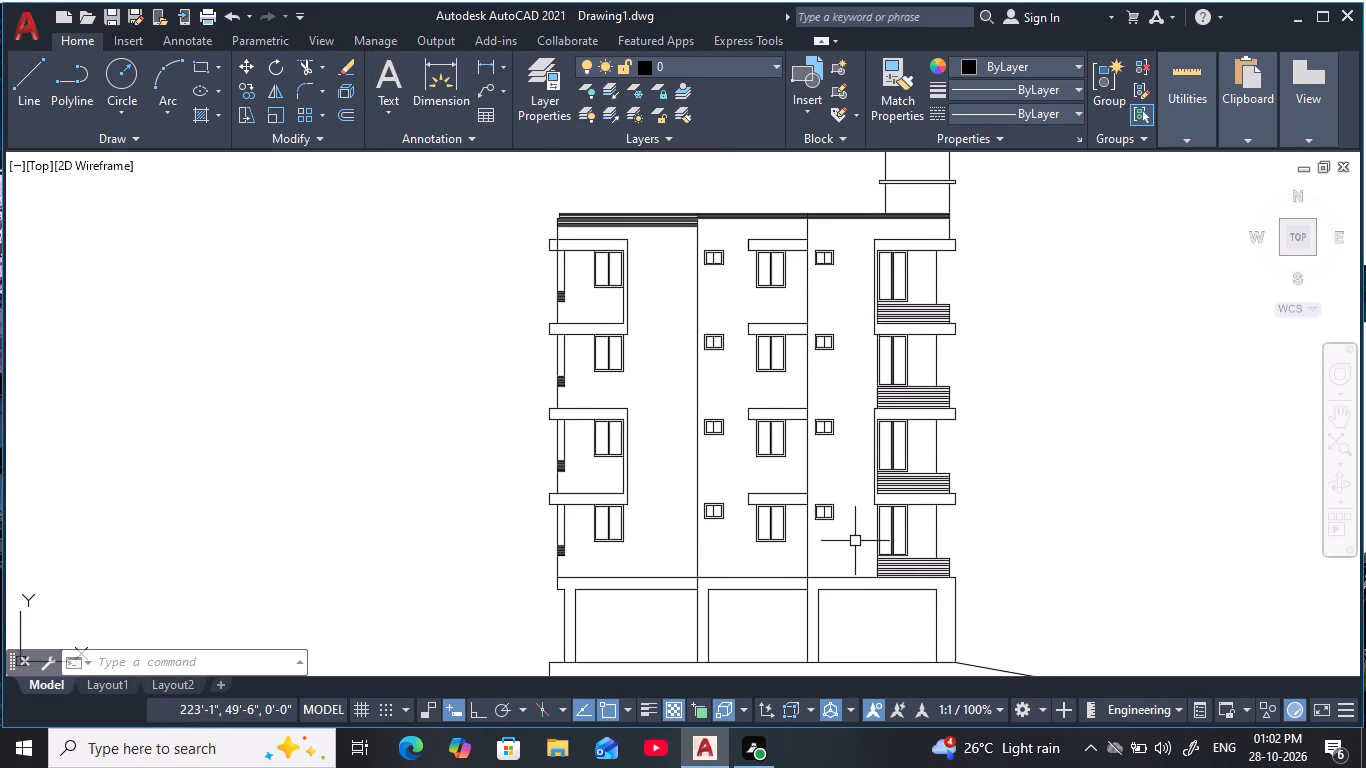
{"action": "scroll", "coordinate": [855, 541], "scroll_direction": "up", "scroll_amount": 1}
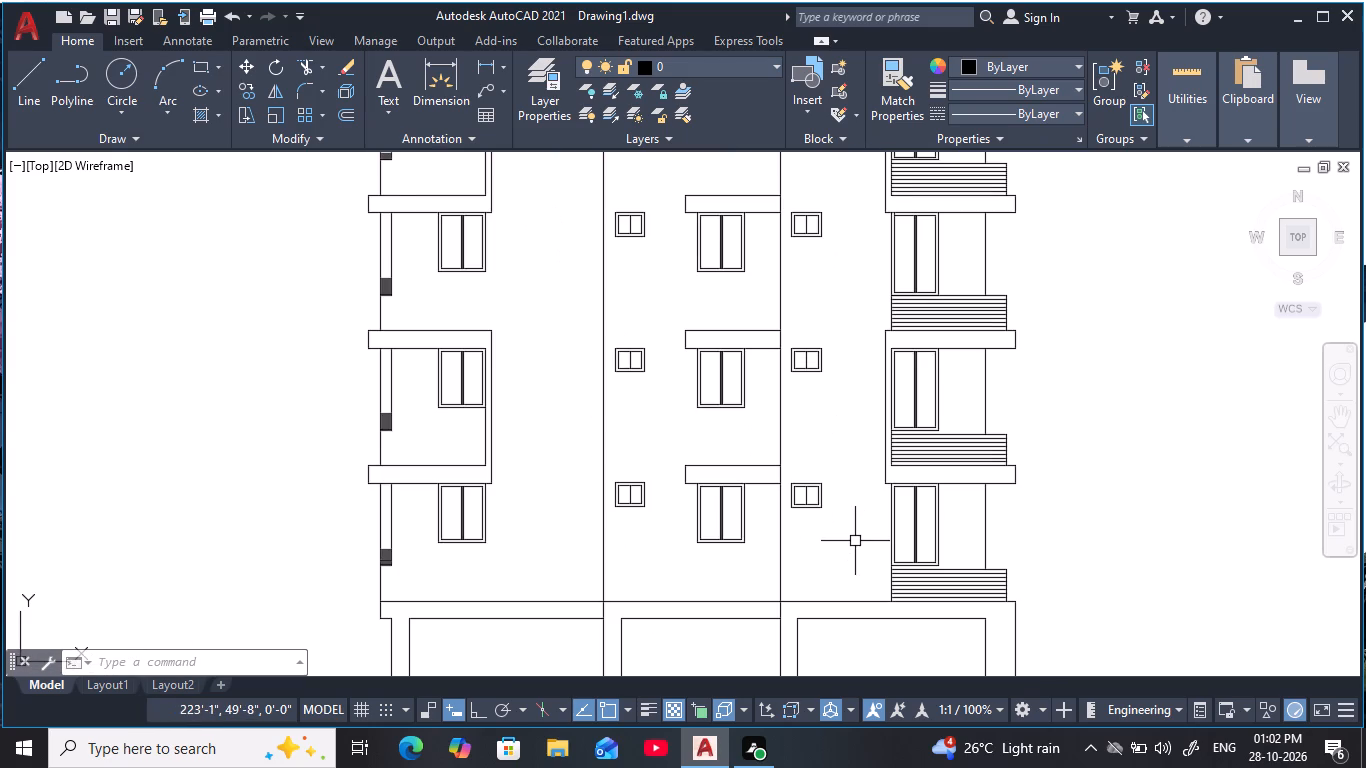
{"action": "scroll", "coordinate": [855, 541], "scroll_direction": "down", "scroll_amount": 1}
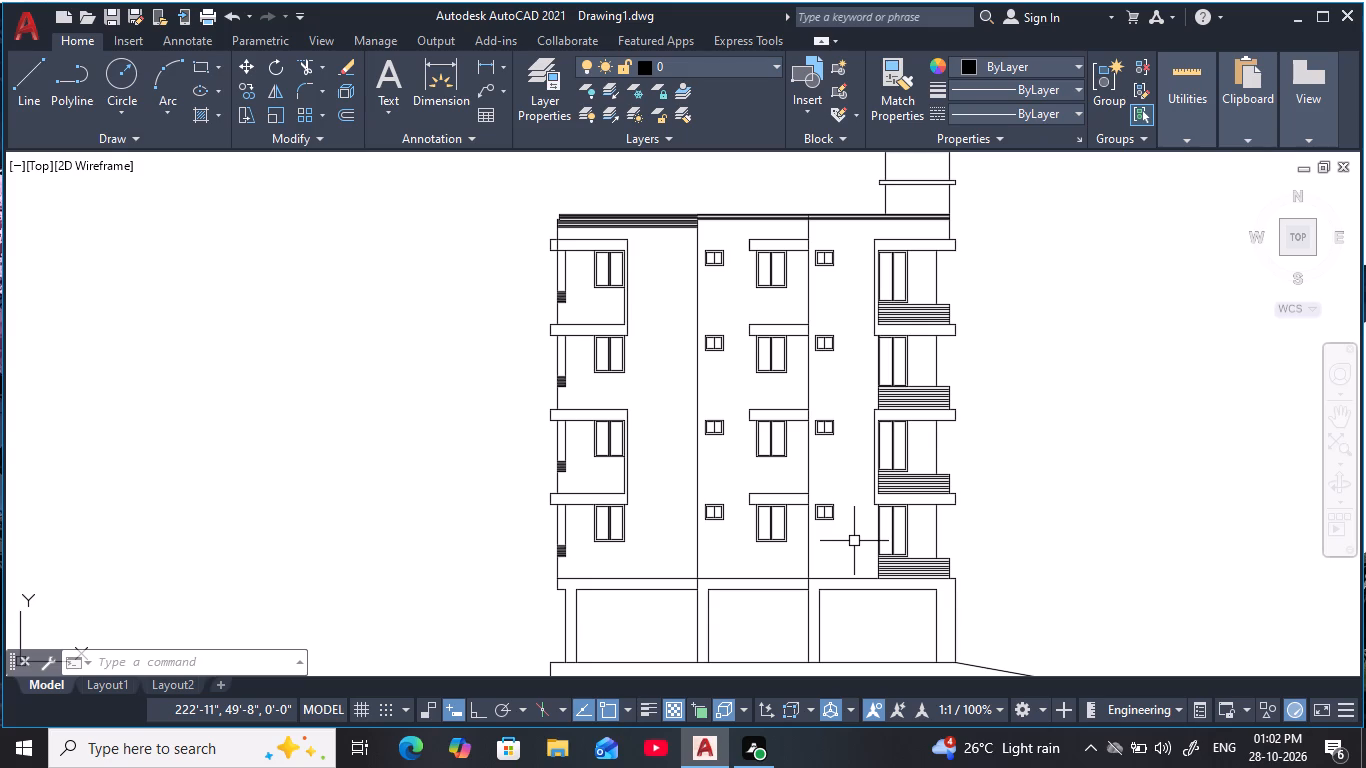
Extend the outer line of the leftmost ground-storey column up to the floor line above.
{"action": "scroll", "coordinate": [588, 596], "scroll_direction": "up", "scroll_amount": 2}
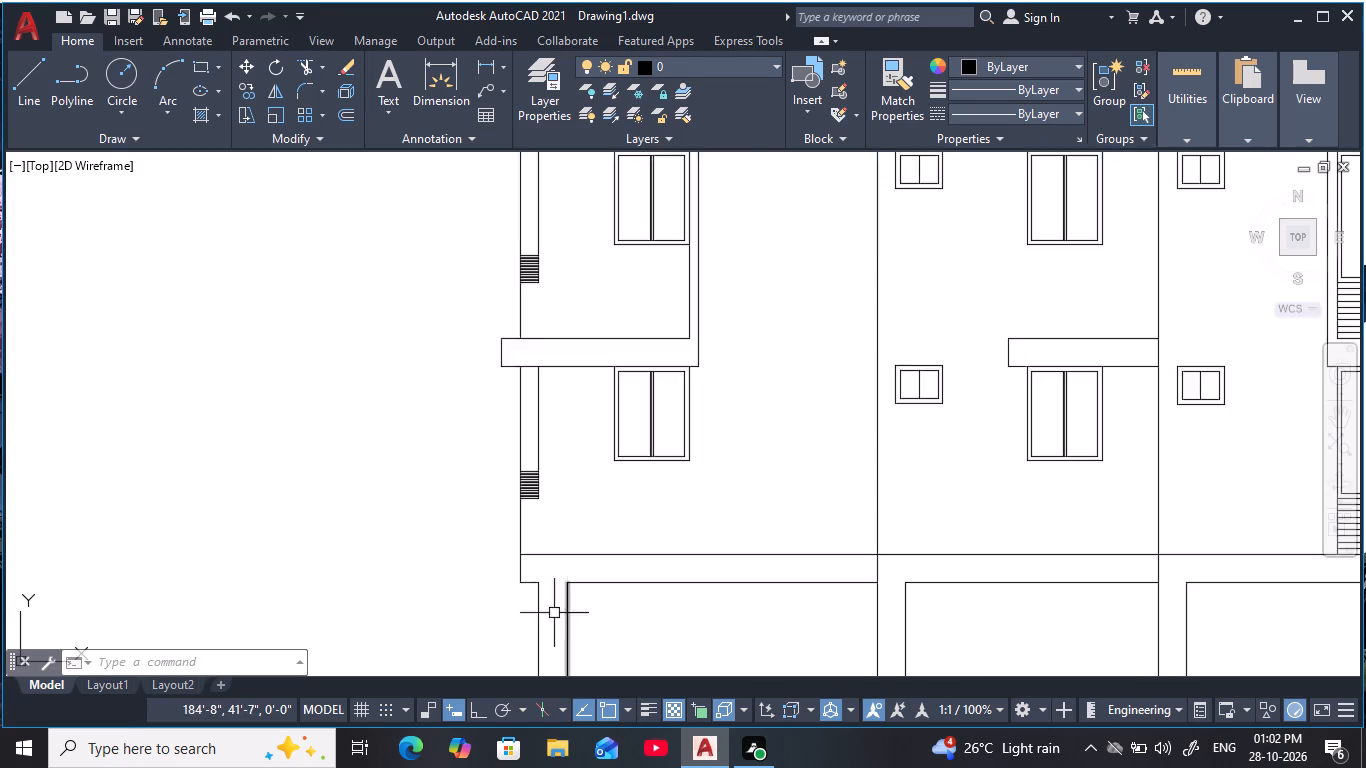
{"action": "scroll", "coordinate": [546, 617], "scroll_direction": "up", "scroll_amount": 1}
{"action": "middle_click_drag", "start_coordinate": [541, 619], "coordinate": [585, 526]}
{"action": "key", "text": "Escape"}
{"action": "key", "text": "Escape"}
{"action": "key", "text": "Escape"}
{"action": "key", "text": "e"}
{"action": "key", "text": "x"}
{"action": "key", "text": "space"}
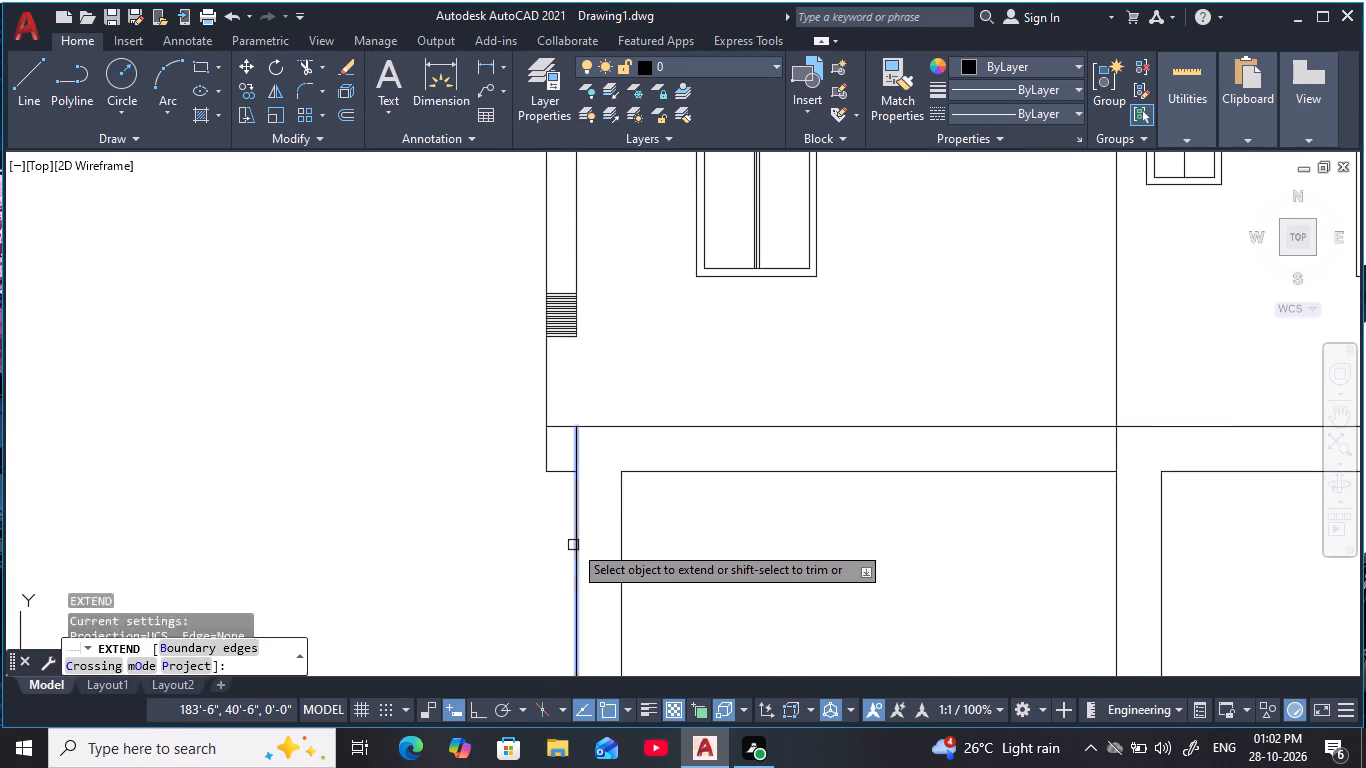
{"action": "left_click", "coordinate": [574, 509]}
{"action": "key", "text": "Escape"}
{"action": "key", "text": "Escape"}
Trim the short horizontal and vertical lines of the beam end projecting beyond the leftmost ground-storey column.
{"action": "type", "text": "tr"}
{"action": "key", "text": "space"}
{"action": "left_click", "coordinate": [556, 471]}
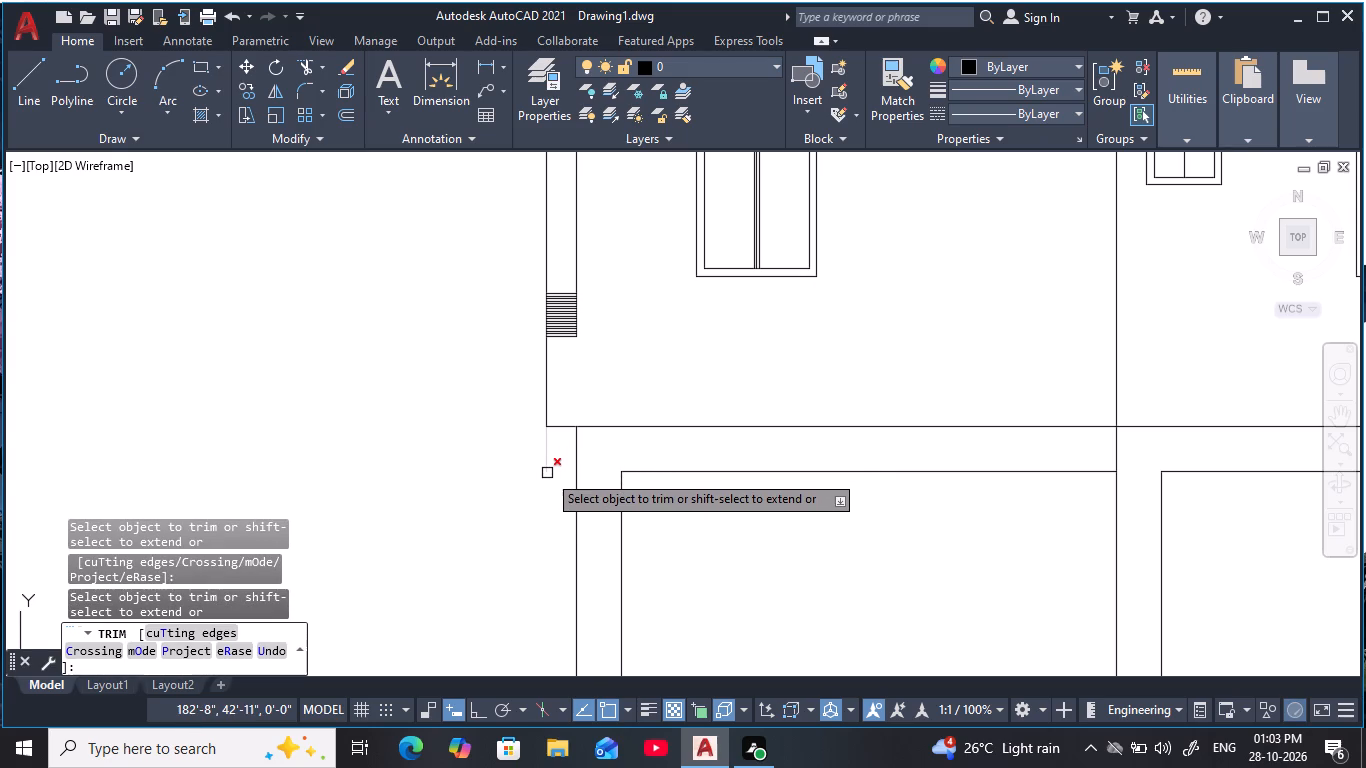
{"action": "left_click", "coordinate": [548, 471]}
{"action": "scroll", "coordinate": [709, 579], "scroll_direction": "down", "scroll_amount": 2}
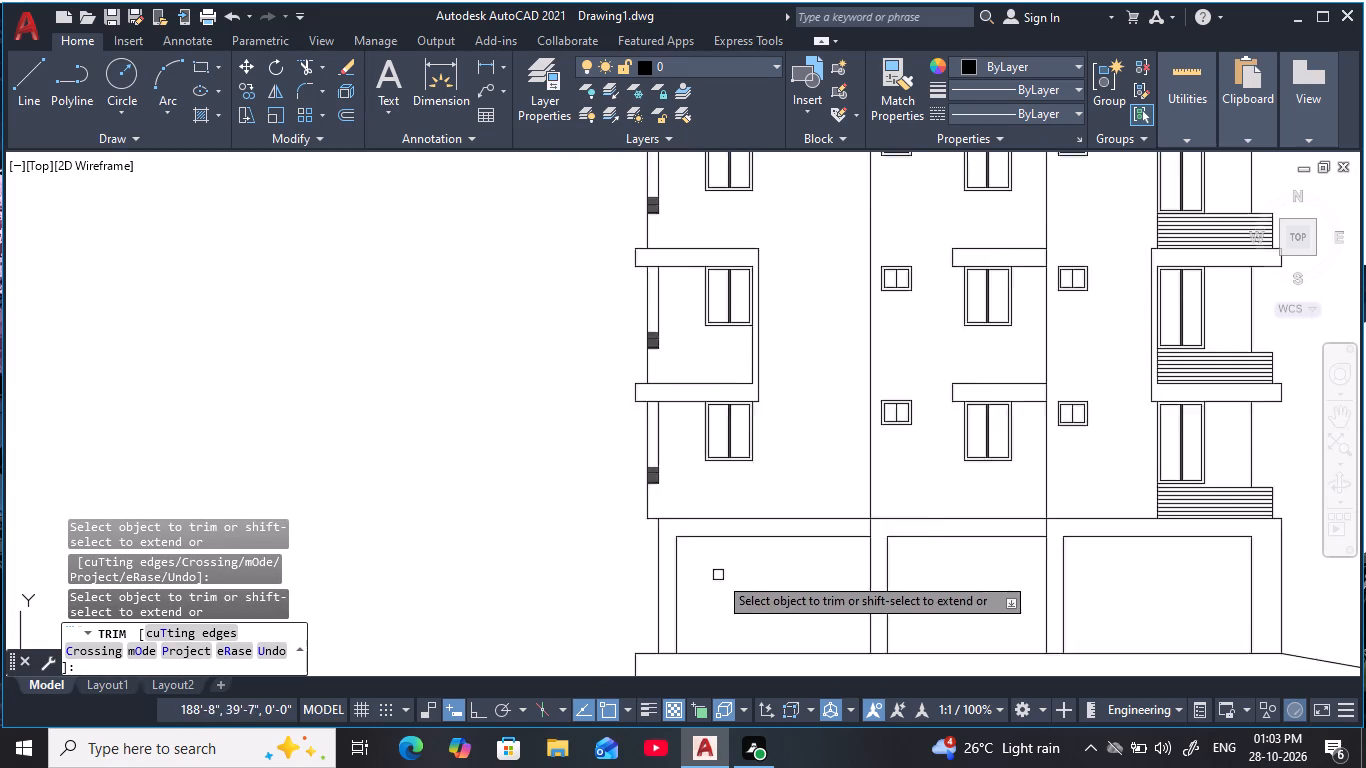
{"action": "scroll", "coordinate": [718, 575], "scroll_direction": "down", "scroll_amount": 1}
{"action": "middle_click_drag", "start_coordinate": [709, 574], "coordinate": [637, 556]}
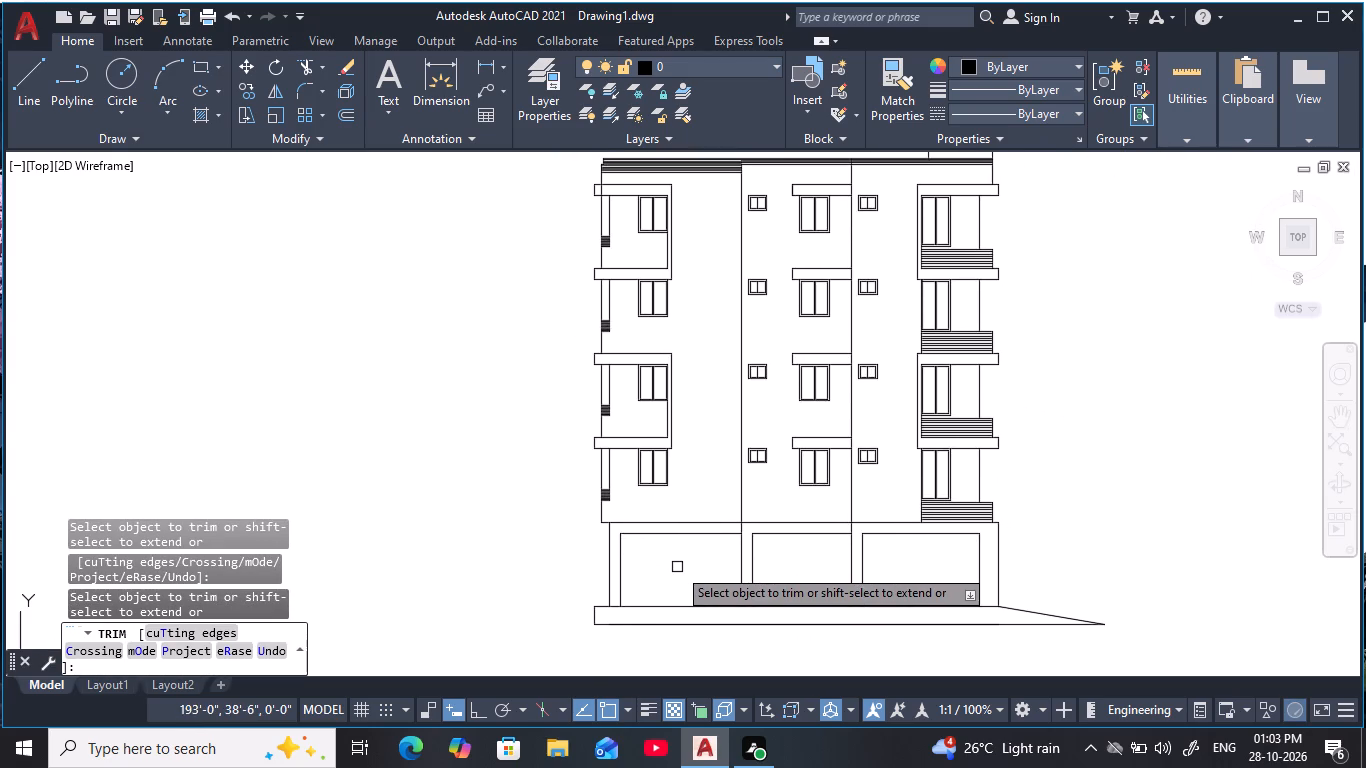
{"action": "key", "text": "Escape"}
{"action": "key", "text": "Escape"}
{"action": "key", "text": "Escape"}
{"action": "key", "text": "Escape"}
{"action": "key", "text": "Escape"}
{"action": "key", "text": "Escape"}
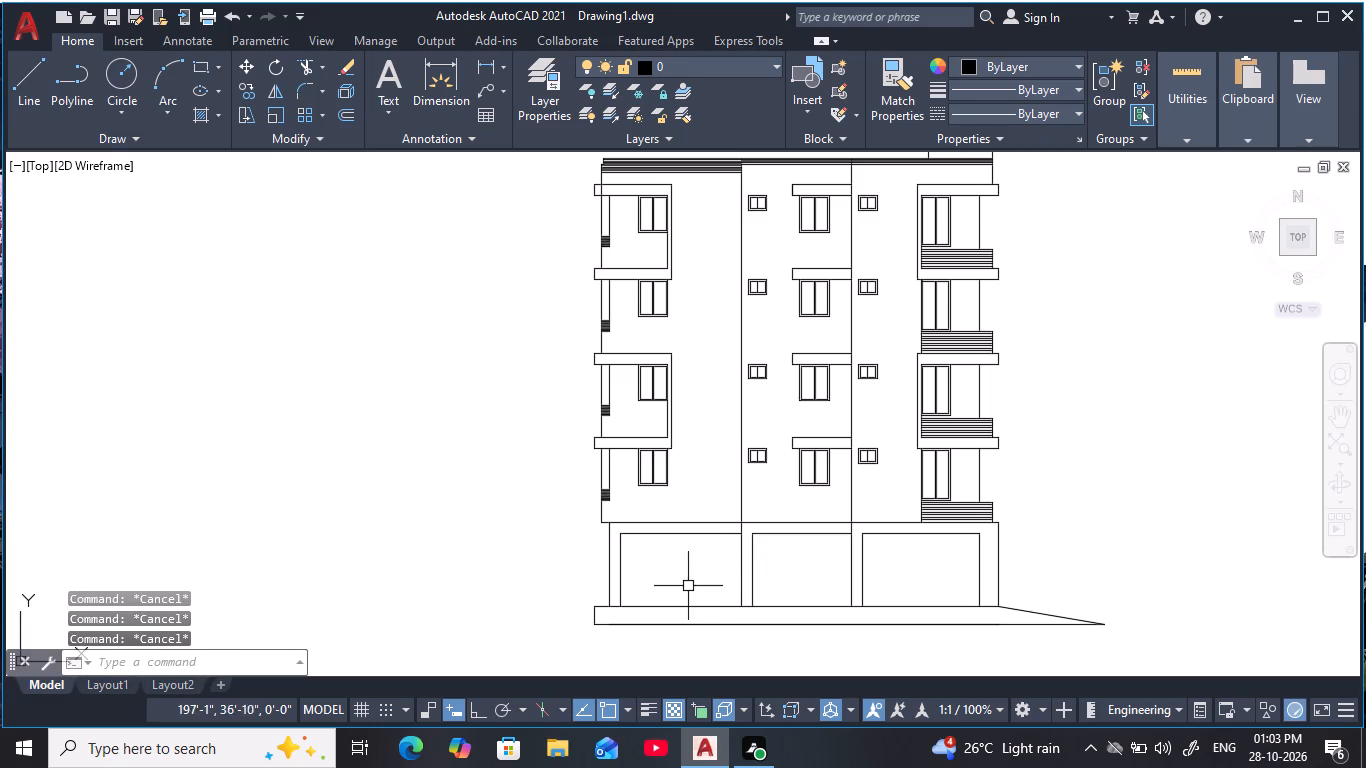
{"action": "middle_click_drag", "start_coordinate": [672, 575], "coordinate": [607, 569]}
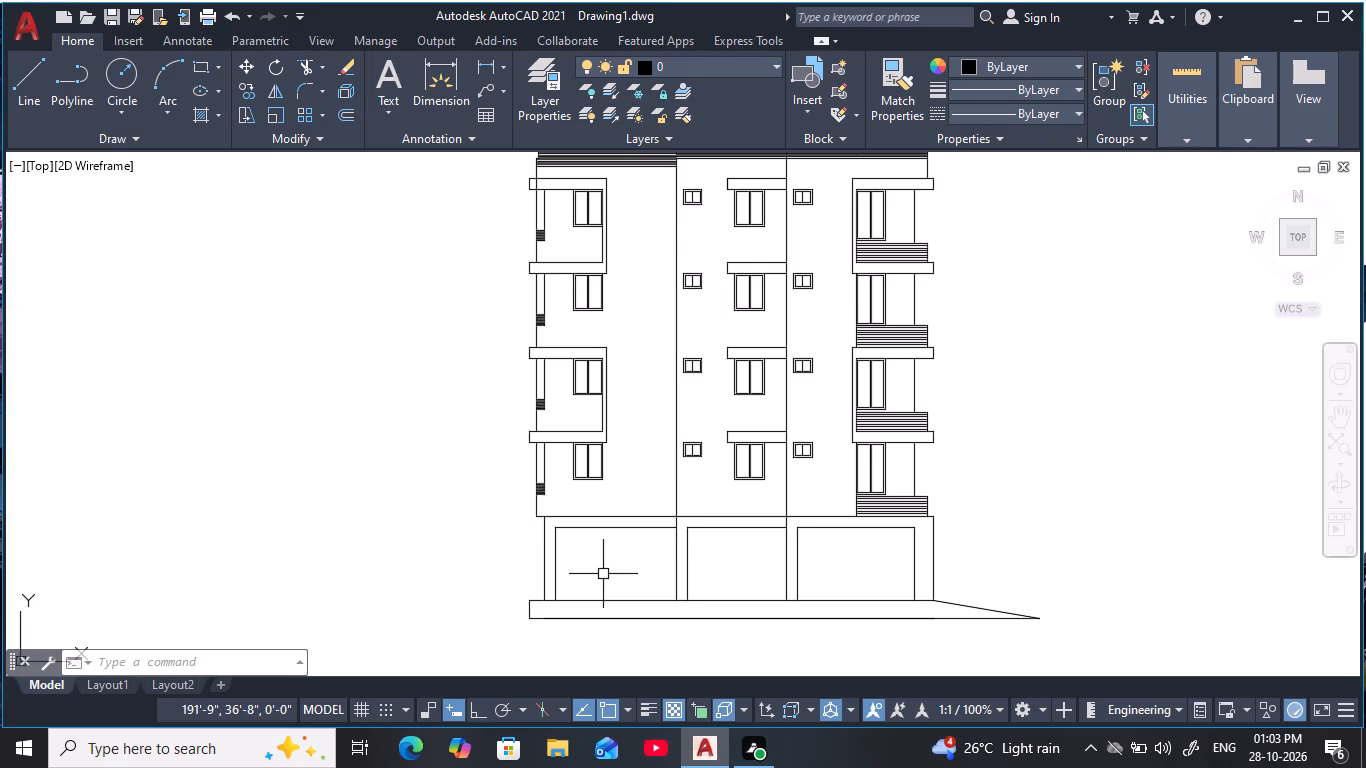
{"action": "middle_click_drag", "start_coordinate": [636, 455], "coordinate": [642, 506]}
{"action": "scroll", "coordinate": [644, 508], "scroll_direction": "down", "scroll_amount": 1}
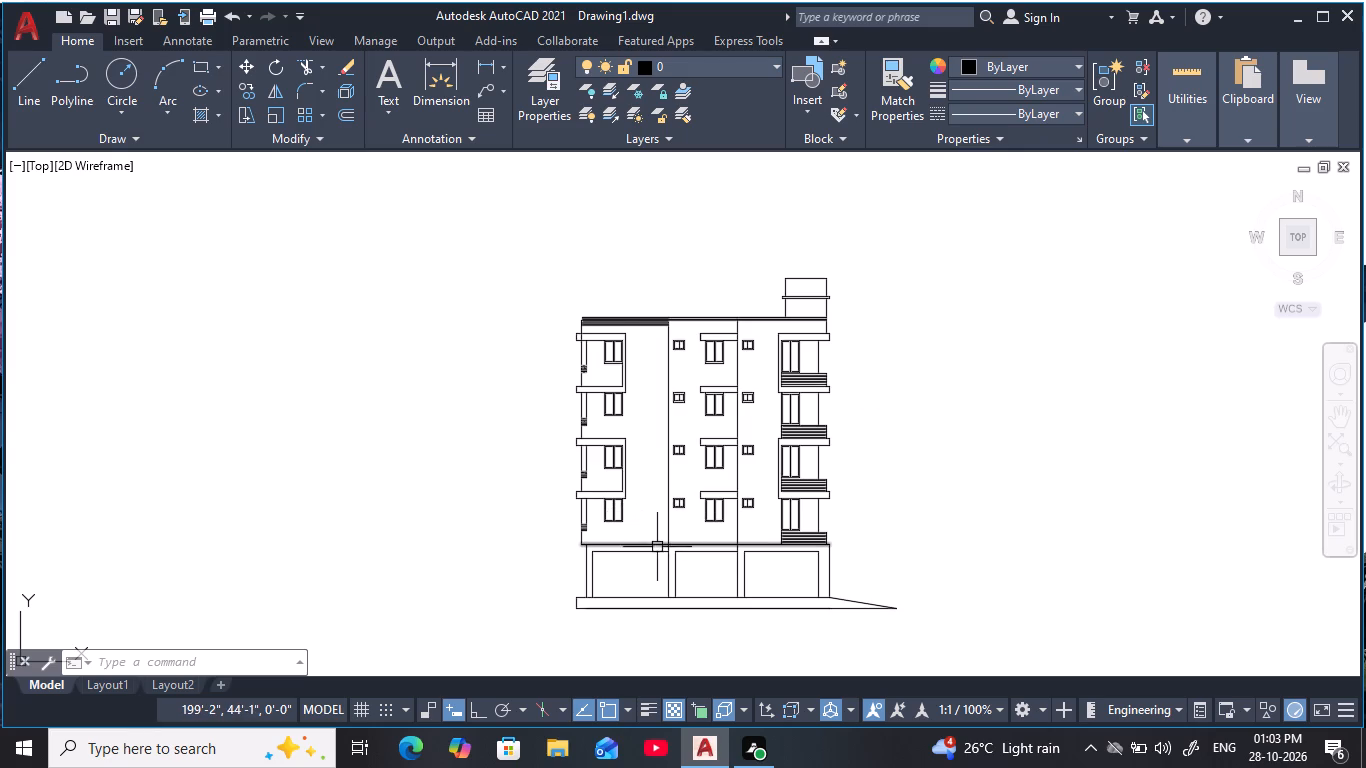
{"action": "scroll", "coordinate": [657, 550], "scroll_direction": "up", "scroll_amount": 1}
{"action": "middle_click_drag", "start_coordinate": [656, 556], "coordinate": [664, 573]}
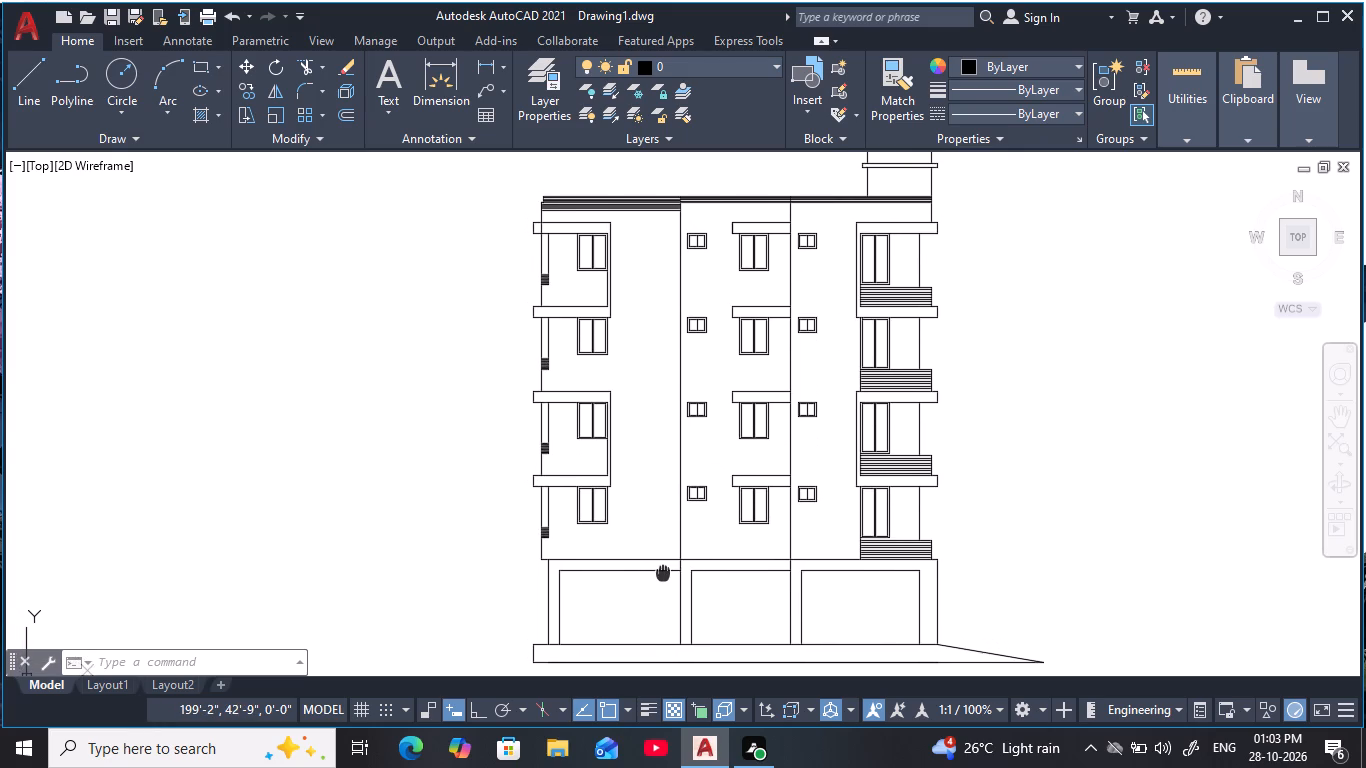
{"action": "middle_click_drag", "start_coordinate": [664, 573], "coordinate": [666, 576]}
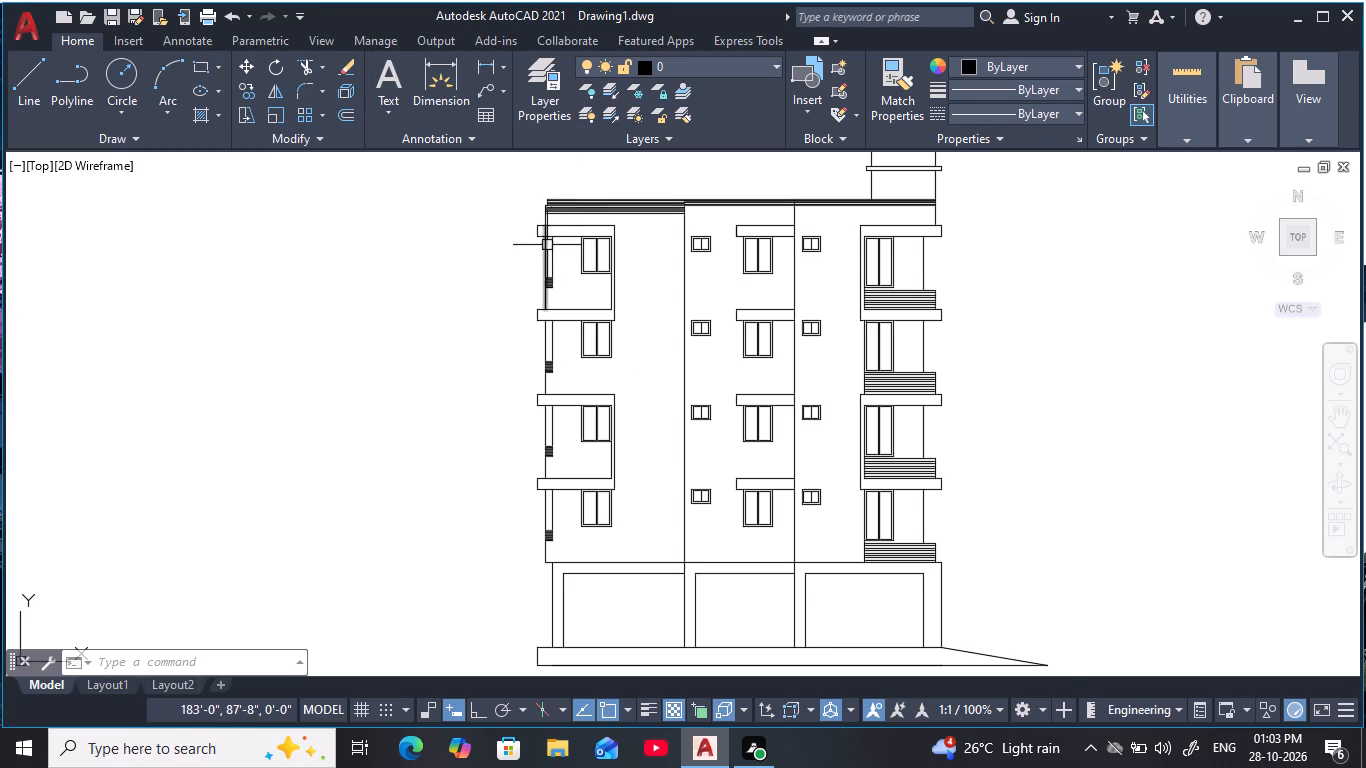
Trim the stray vertical line running along the outer wall edge at the top-storey left balcony.
{"action": "scroll", "coordinate": [555, 238], "scroll_direction": "up", "scroll_amount": 3}
{"action": "middle_click_drag", "start_coordinate": [555, 238], "coordinate": [696, 416]}
{"action": "scroll", "coordinate": [613, 371], "scroll_direction": "up", "scroll_amount": 1}
{"action": "key", "text": "Escape"}
{"action": "key", "text": "Escape"}
{"action": "key", "text": "Escape"}
{"action": "type", "text": "tr"}
{"action": "key", "text": "space"}
{"action": "left_click_drag", "start_coordinate": [638, 371], "coordinate": [589, 371]}
{"action": "scroll", "coordinate": [672, 348], "scroll_direction": "down", "scroll_amount": 2}
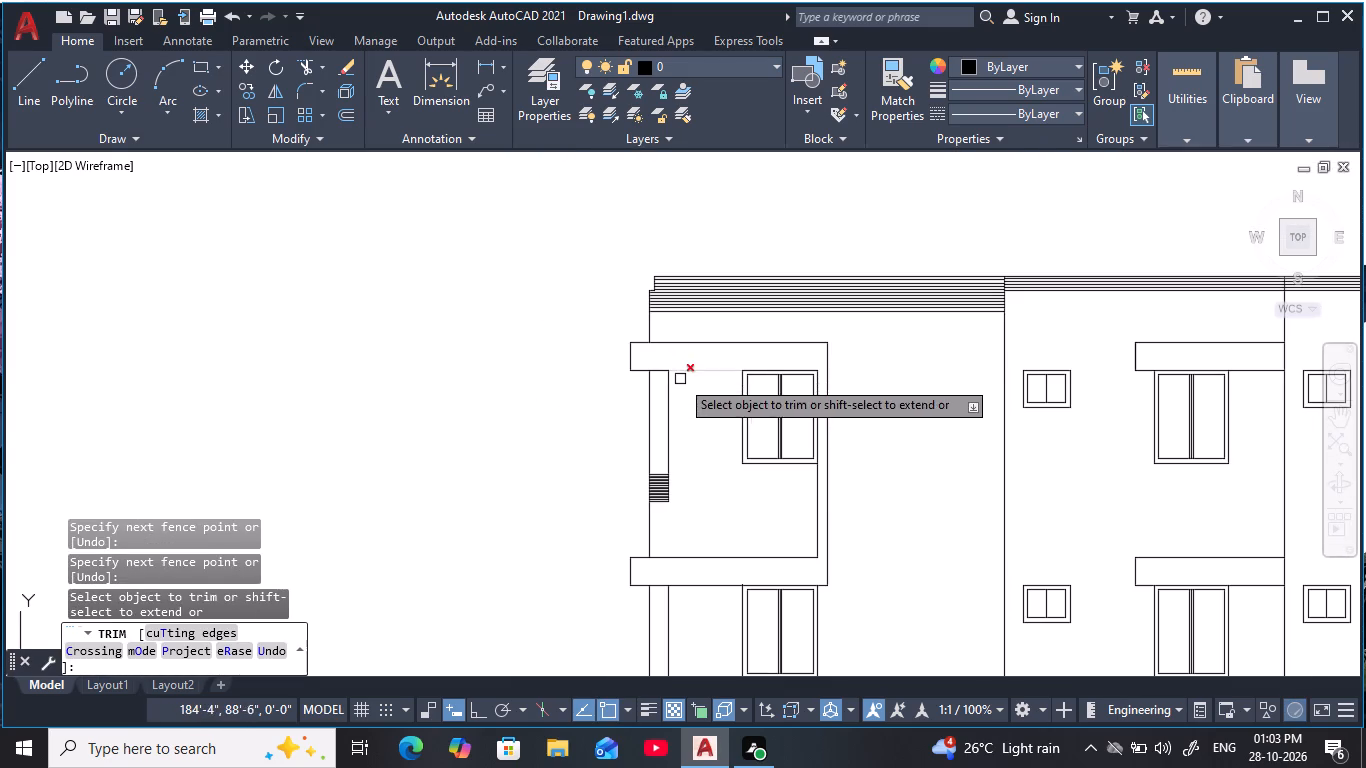
Examine all storeys of the elevation, from the left balconies to the right balconies and ground storey, for remaining stray lines.
{"action": "middle_click_drag", "start_coordinate": [698, 528], "coordinate": [669, 311]}
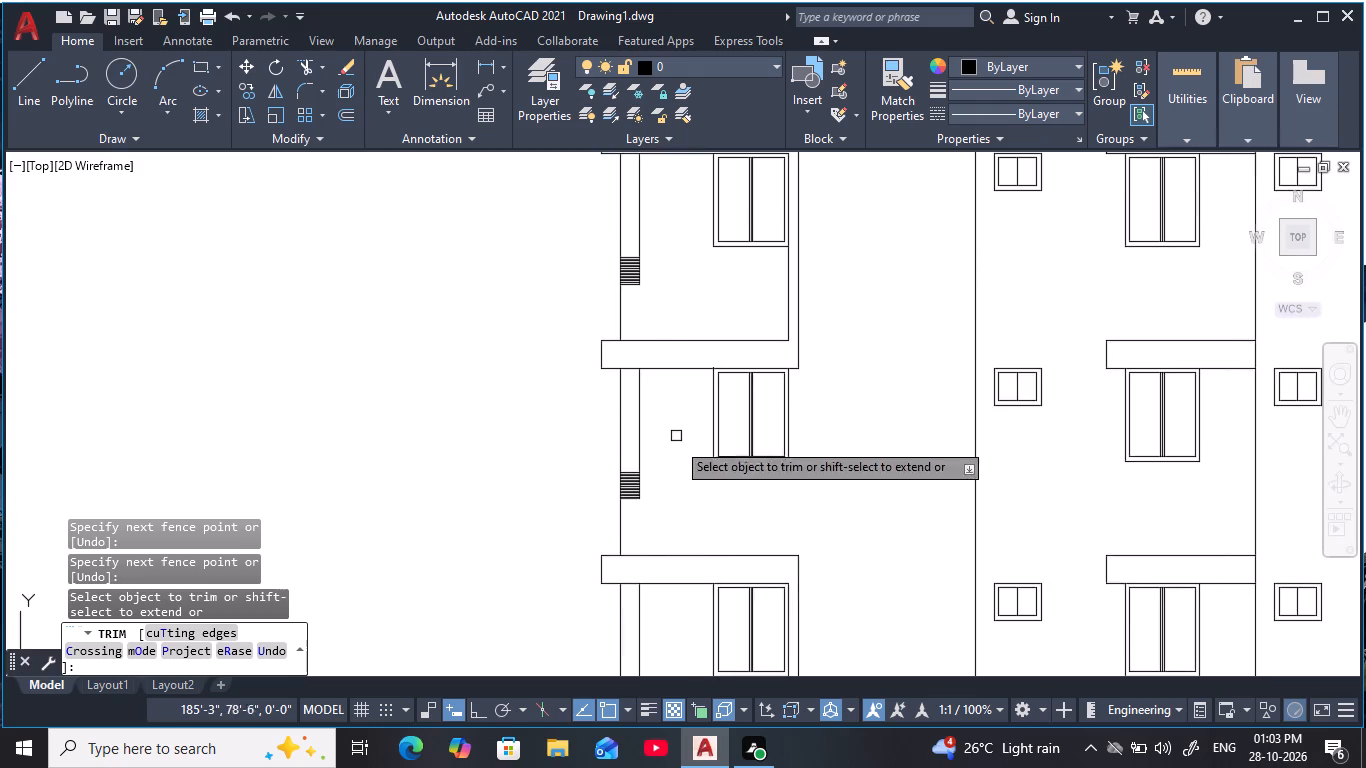
{"action": "middle_click_drag", "start_coordinate": [690, 502], "coordinate": [712, 320]}
{"action": "middle_click_drag", "start_coordinate": [729, 539], "coordinate": [692, 380]}
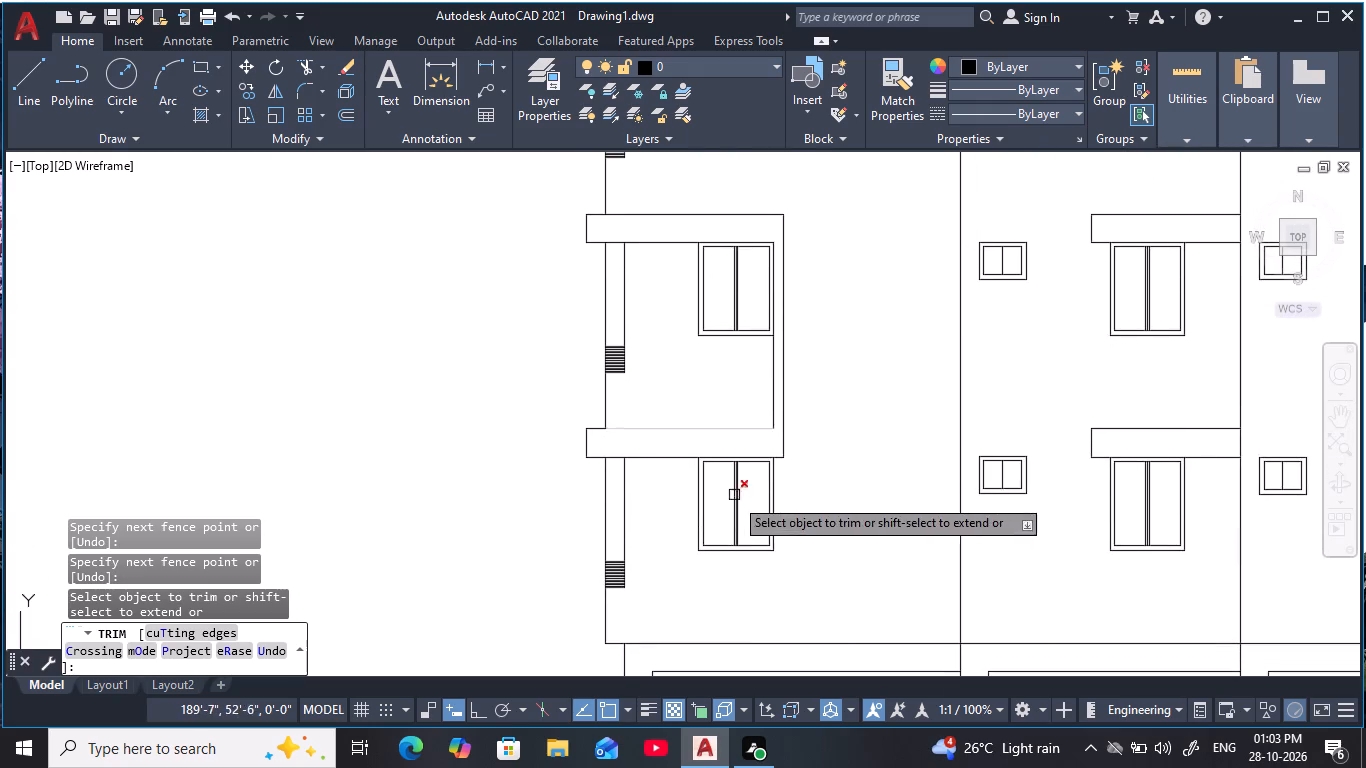
{"action": "middle_click_drag", "start_coordinate": [797, 546], "coordinate": [579, 578]}
{"action": "middle_click_drag", "start_coordinate": [864, 406], "coordinate": [767, 560]}
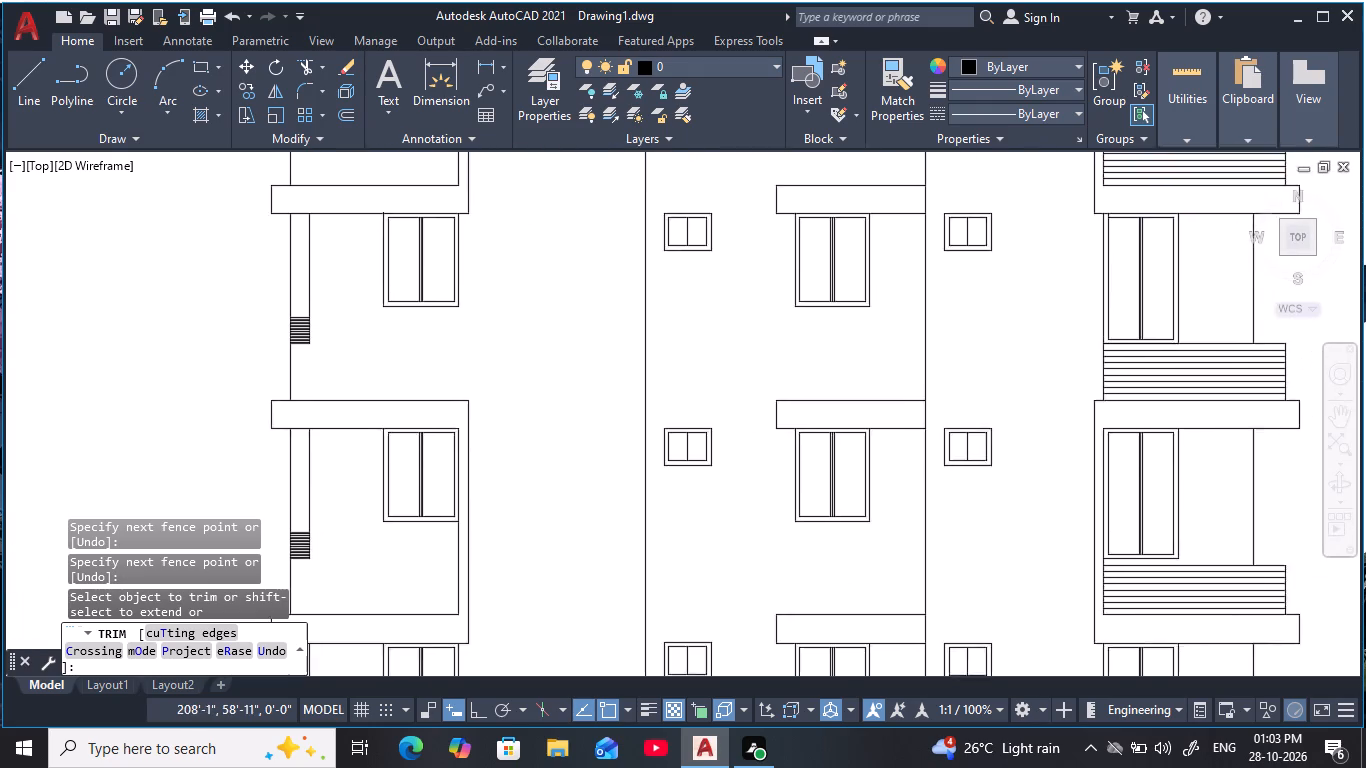
{"action": "middle_click_drag", "start_coordinate": [767, 560], "coordinate": [779, 541]}
{"action": "middle_click_drag", "start_coordinate": [1013, 315], "coordinate": [905, 489]}
{"action": "scroll", "coordinate": [905, 489], "scroll_direction": "down", "scroll_amount": 1}
{"action": "middle_click_drag", "start_coordinate": [904, 491], "coordinate": [903, 492]}
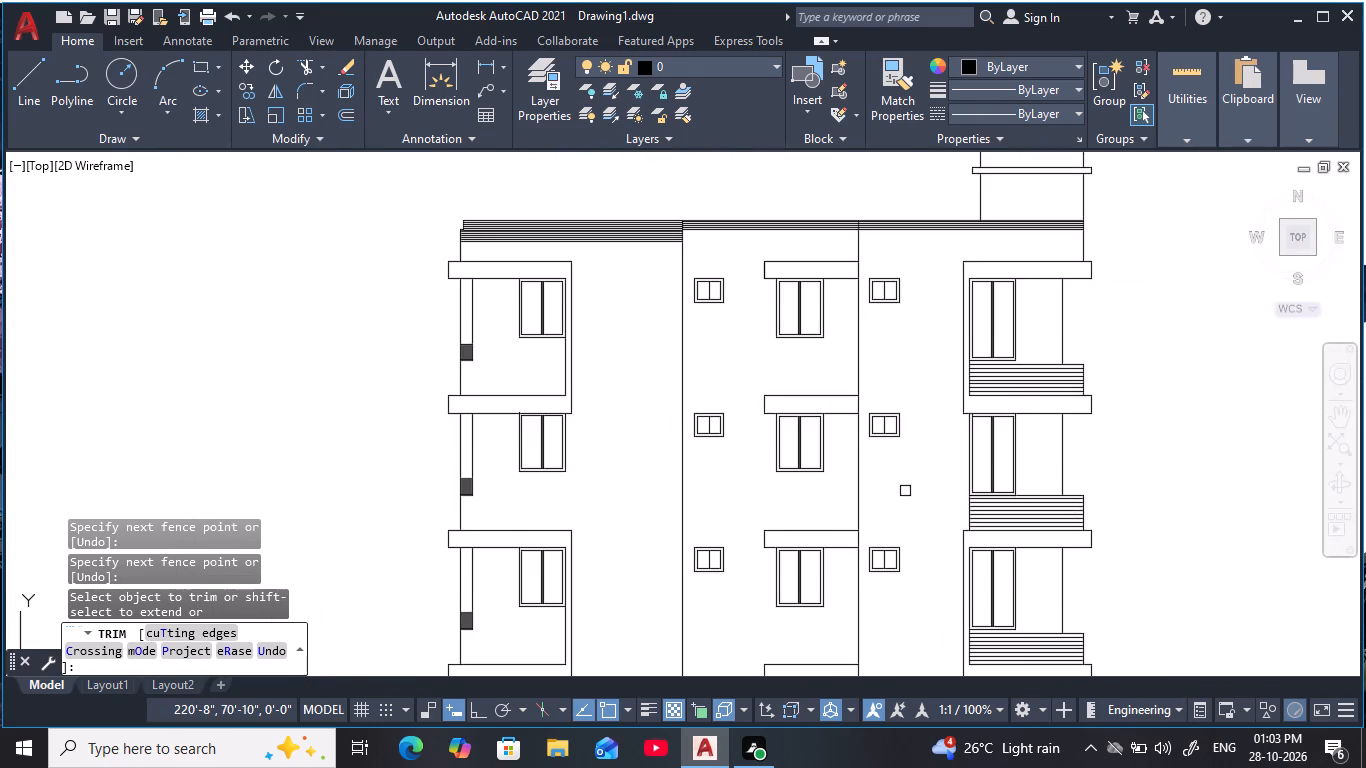
{"action": "middle_click_drag", "start_coordinate": [903, 492], "coordinate": [881, 477]}
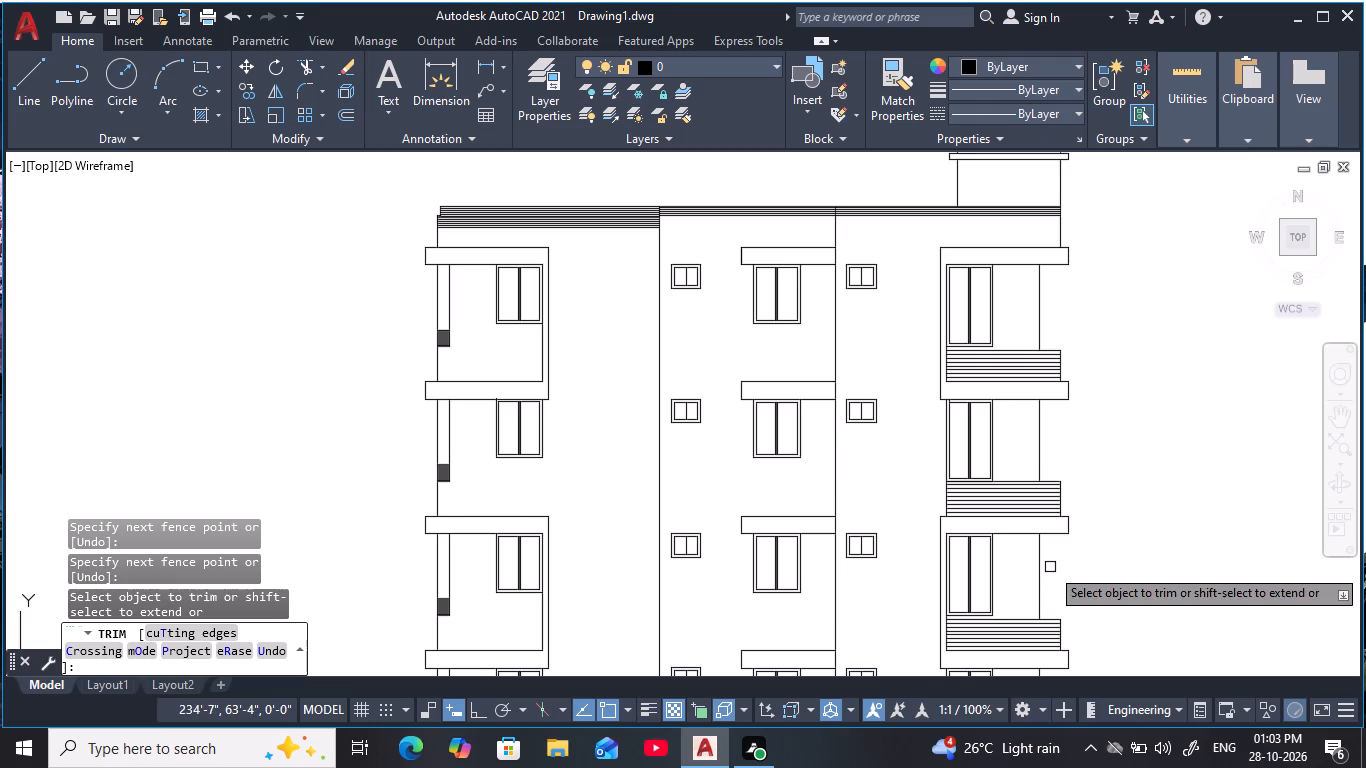
{"action": "middle_click_drag", "start_coordinate": [1071, 571], "coordinate": [1066, 535]}
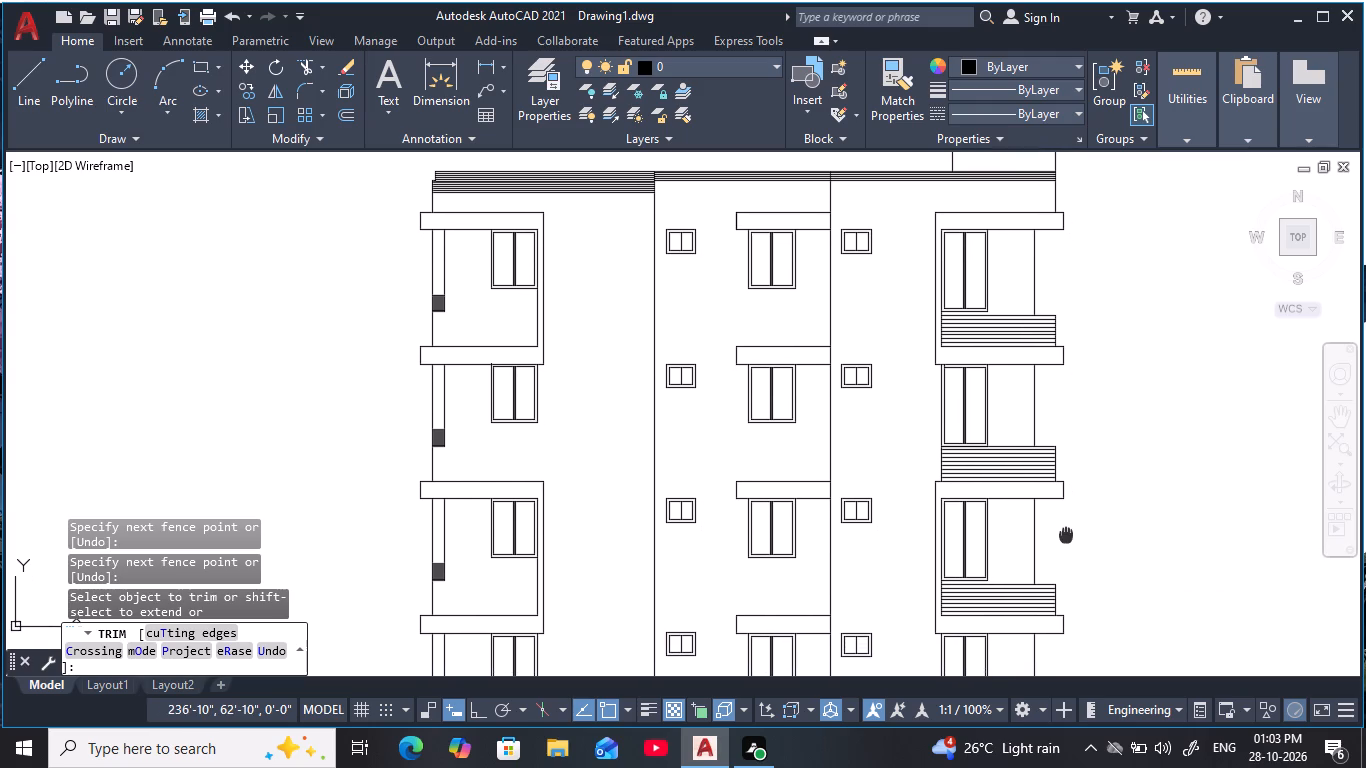
{"action": "middle_click_drag", "start_coordinate": [1066, 535], "coordinate": [1063, 482]}
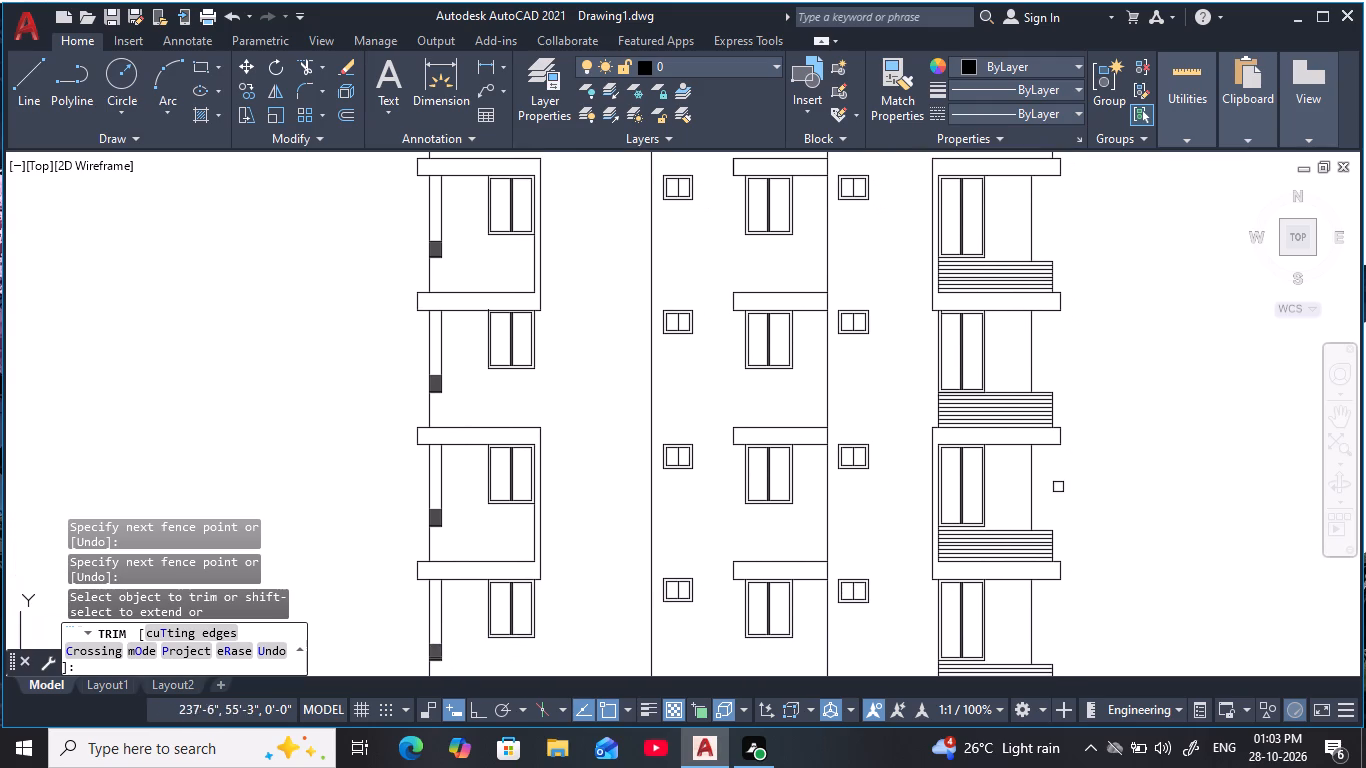
{"action": "middle_click_drag", "start_coordinate": [1106, 577], "coordinate": [1158, 412]}
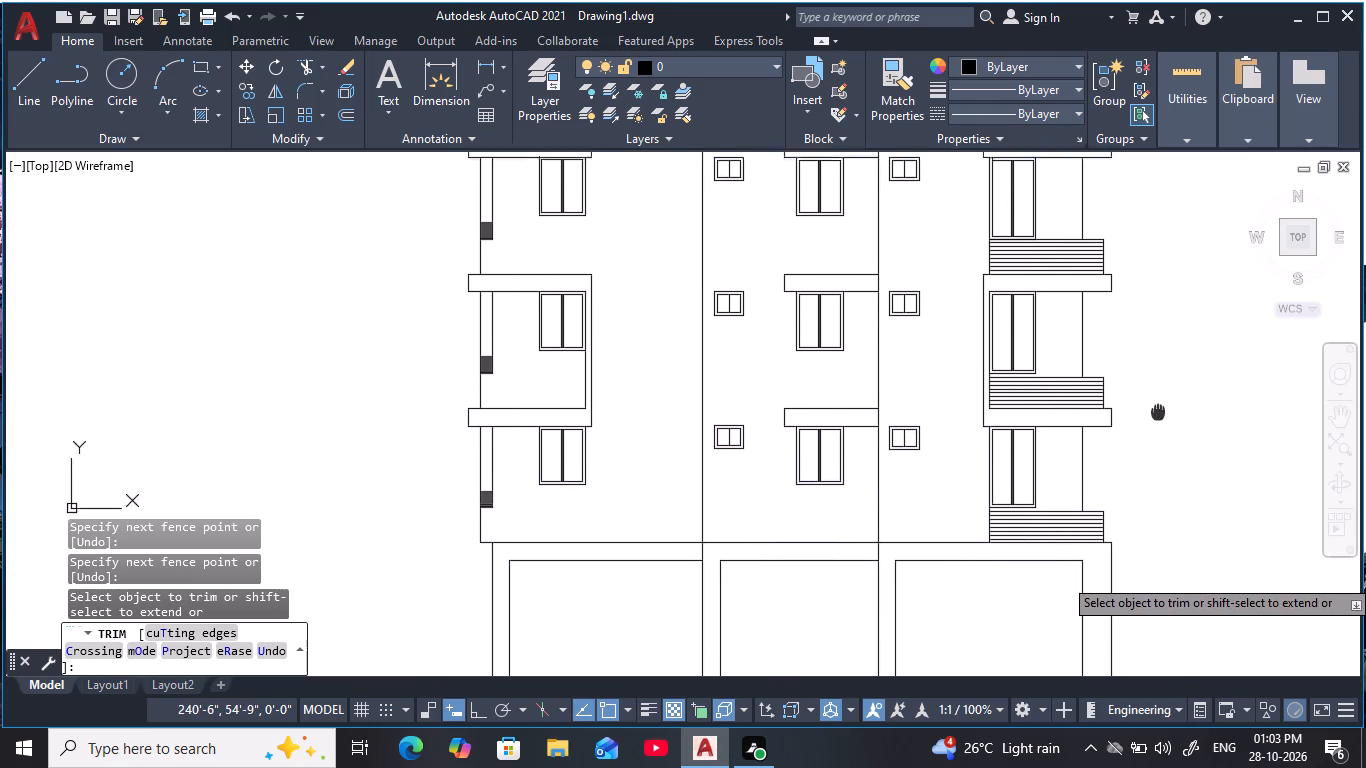
{"action": "middle_click_drag", "start_coordinate": [1158, 412], "coordinate": [1158, 410]}
{"action": "scroll", "coordinate": [1155, 416], "scroll_direction": "down", "scroll_amount": 1}
{"action": "middle_click_drag", "start_coordinate": [1155, 416], "coordinate": [1092, 481]}
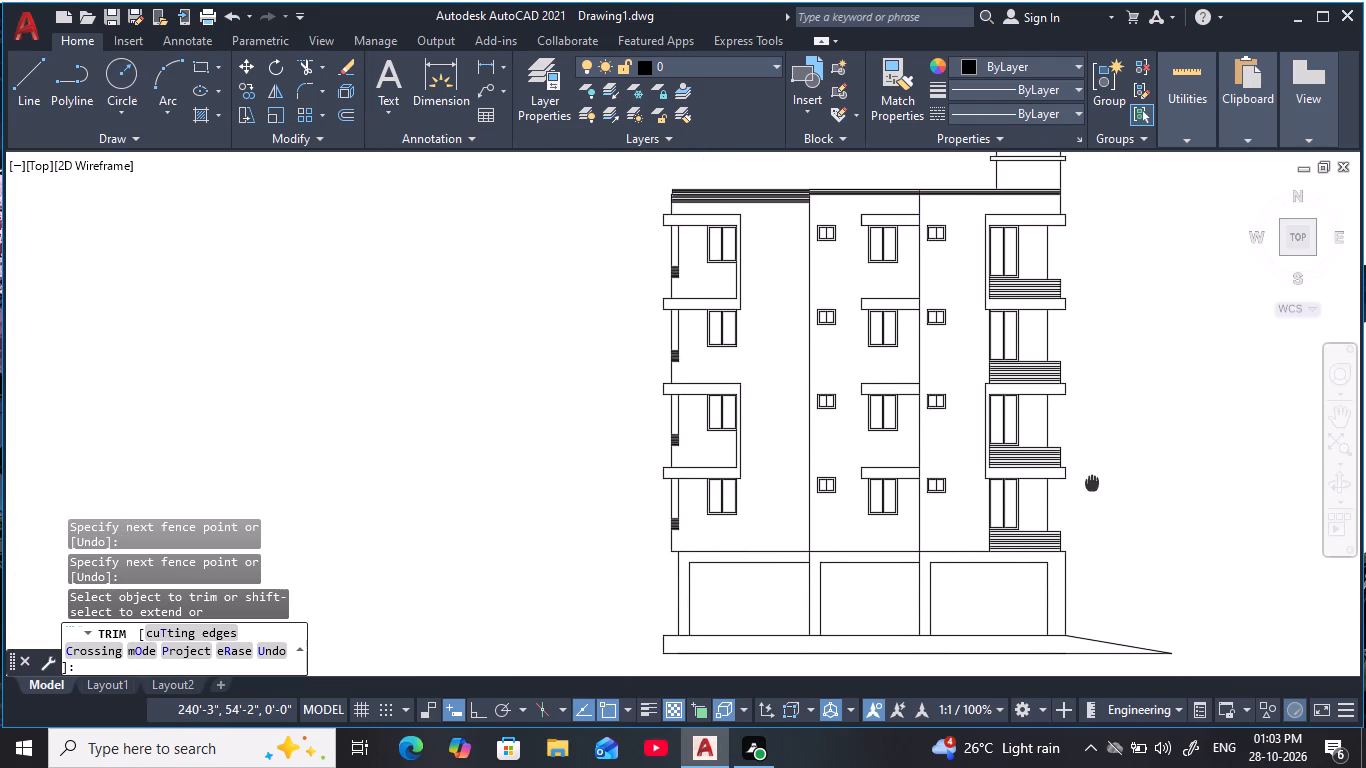
{"action": "middle_click_drag", "start_coordinate": [1092, 481], "coordinate": [1091, 487]}
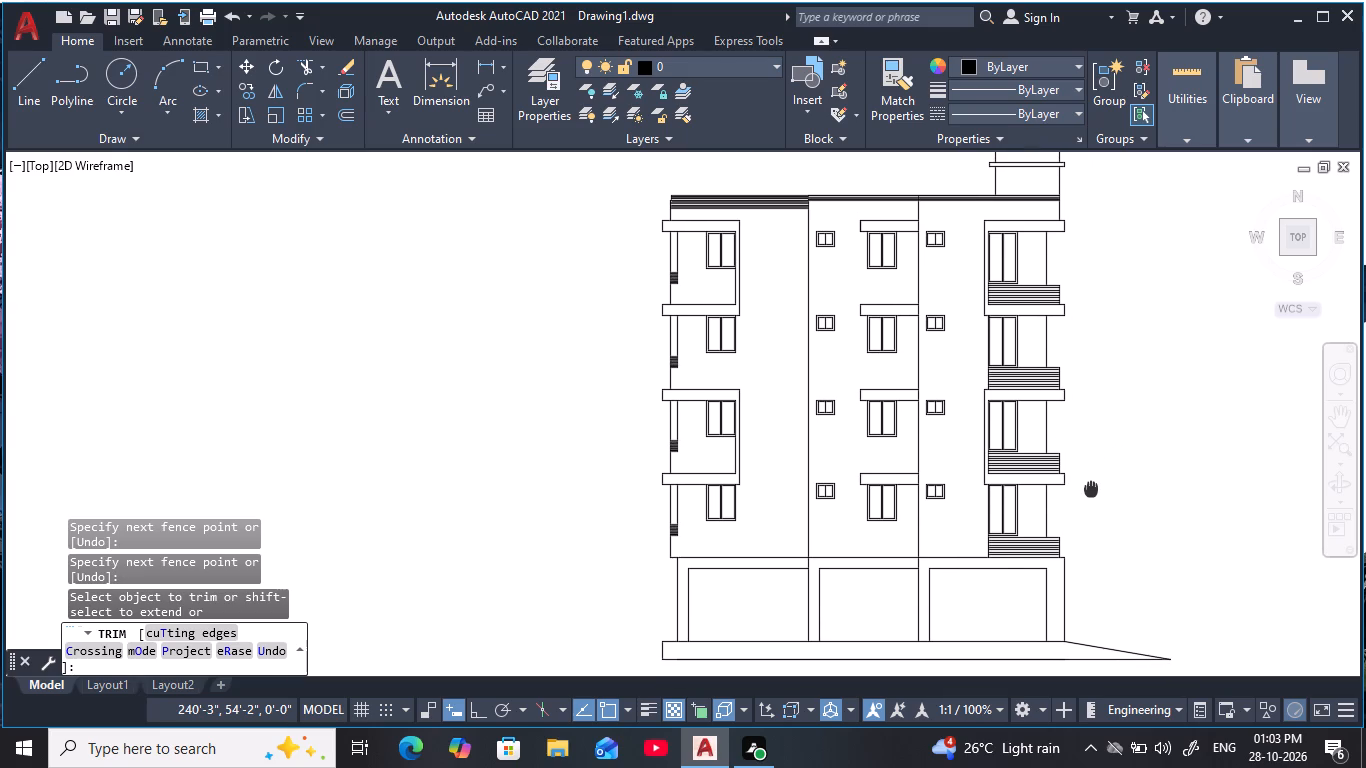
{"action": "middle_click_drag", "start_coordinate": [1091, 487], "coordinate": [1092, 491]}
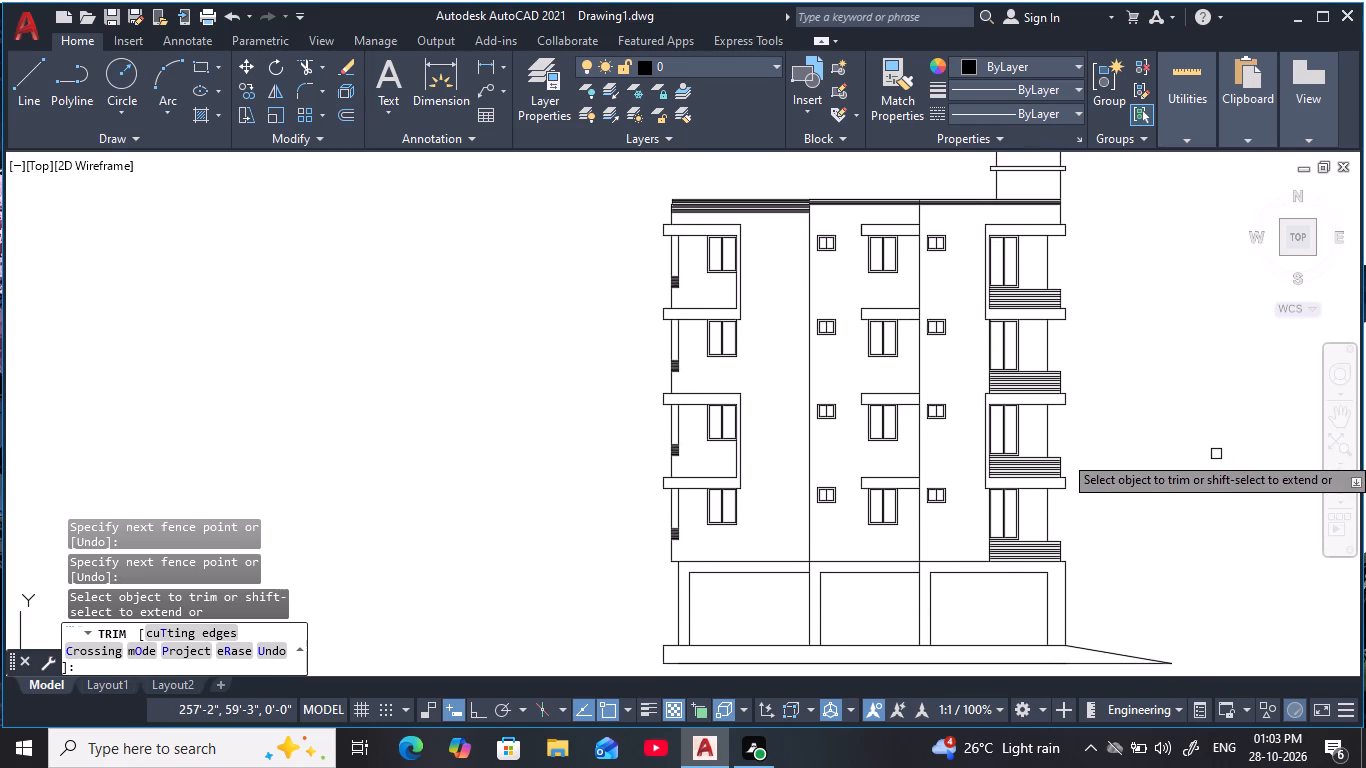
{"action": "key", "text": "Escape"}
{"action": "key", "text": "Escape"}
{"action": "scroll", "coordinate": [1204, 460], "scroll_direction": "down", "scroll_amount": 1}
{"action": "middle_click_drag", "start_coordinate": [1207, 458], "coordinate": [1168, 489]}
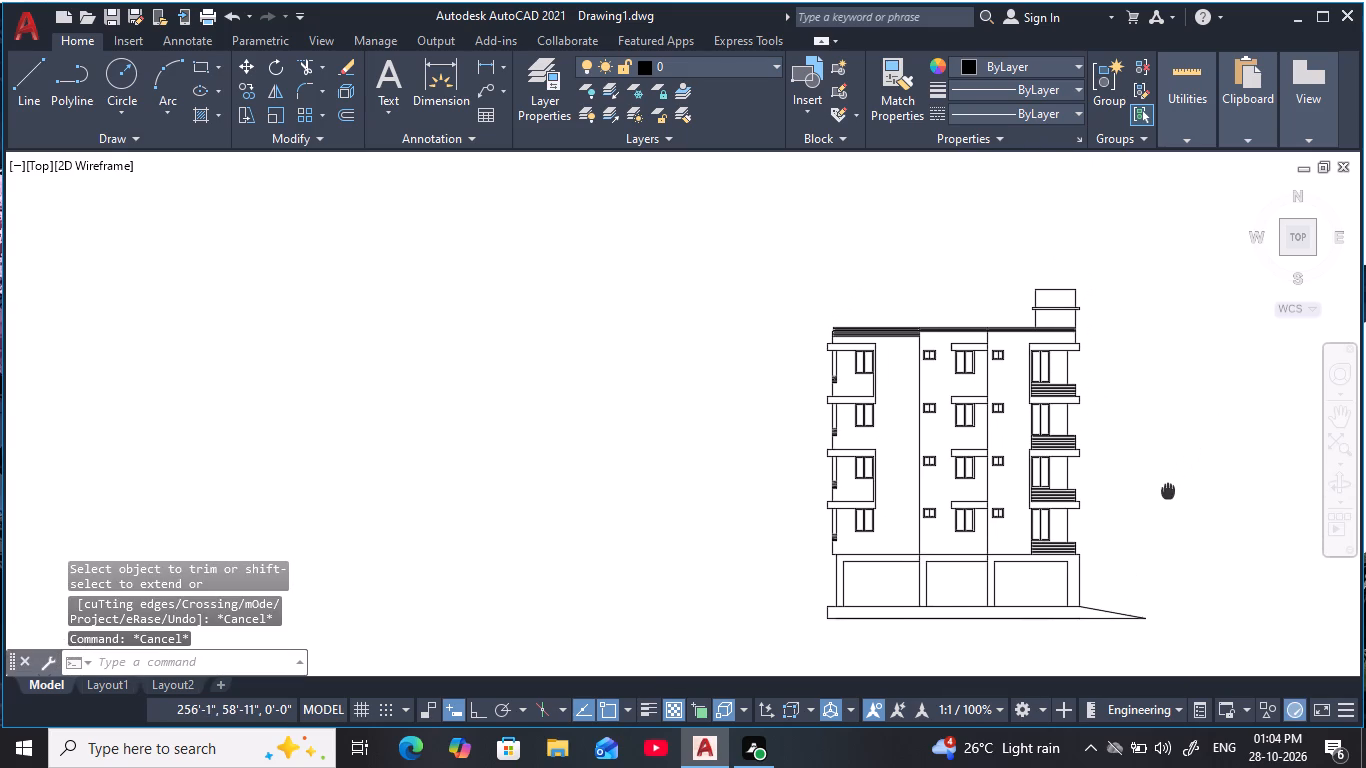
{"action": "middle_click_drag", "start_coordinate": [1168, 489], "coordinate": [1147, 465]}
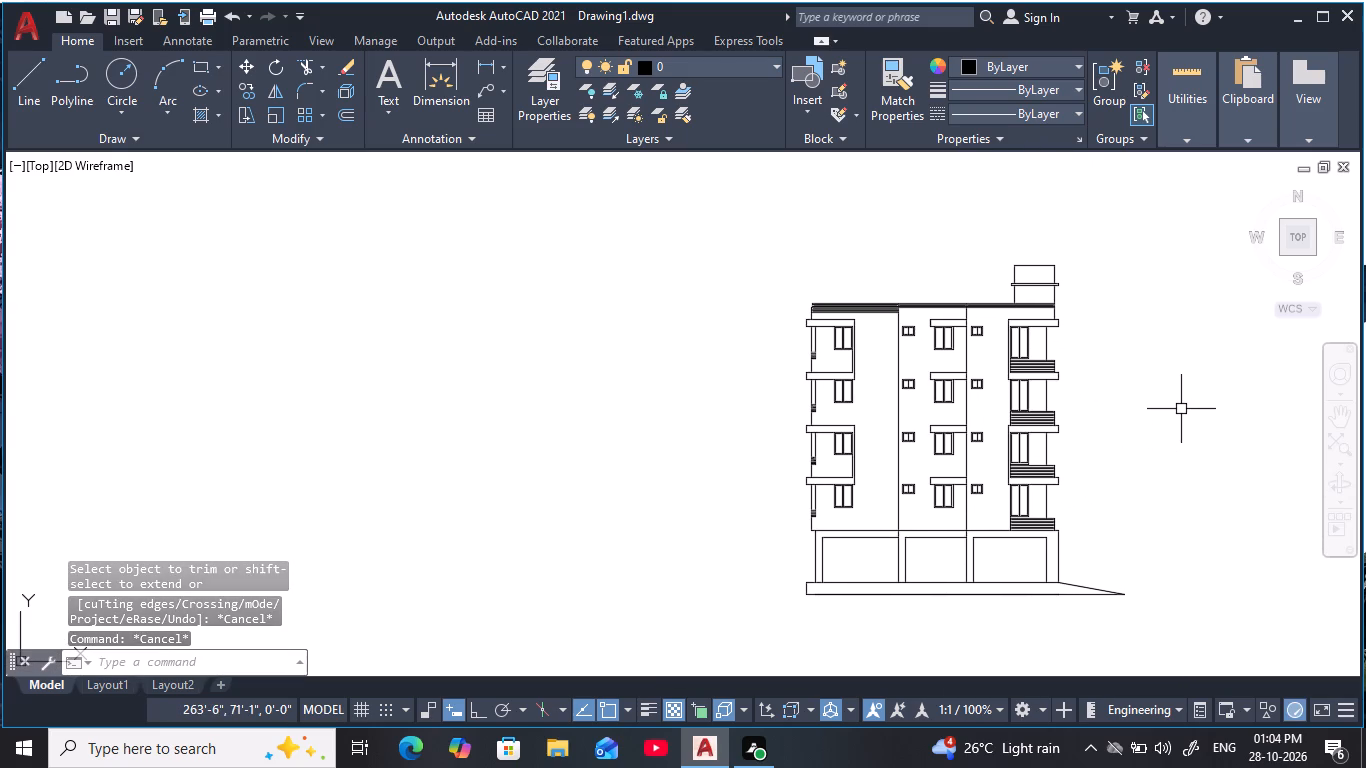
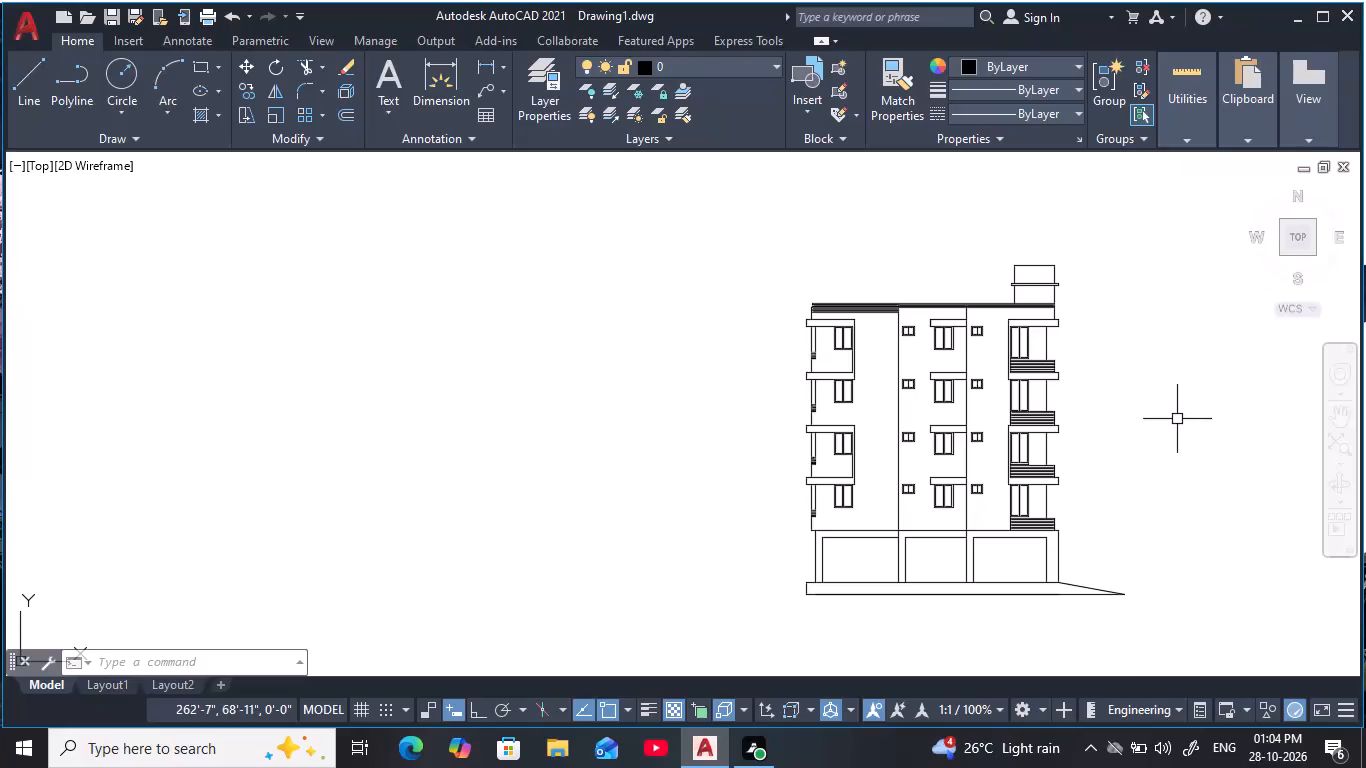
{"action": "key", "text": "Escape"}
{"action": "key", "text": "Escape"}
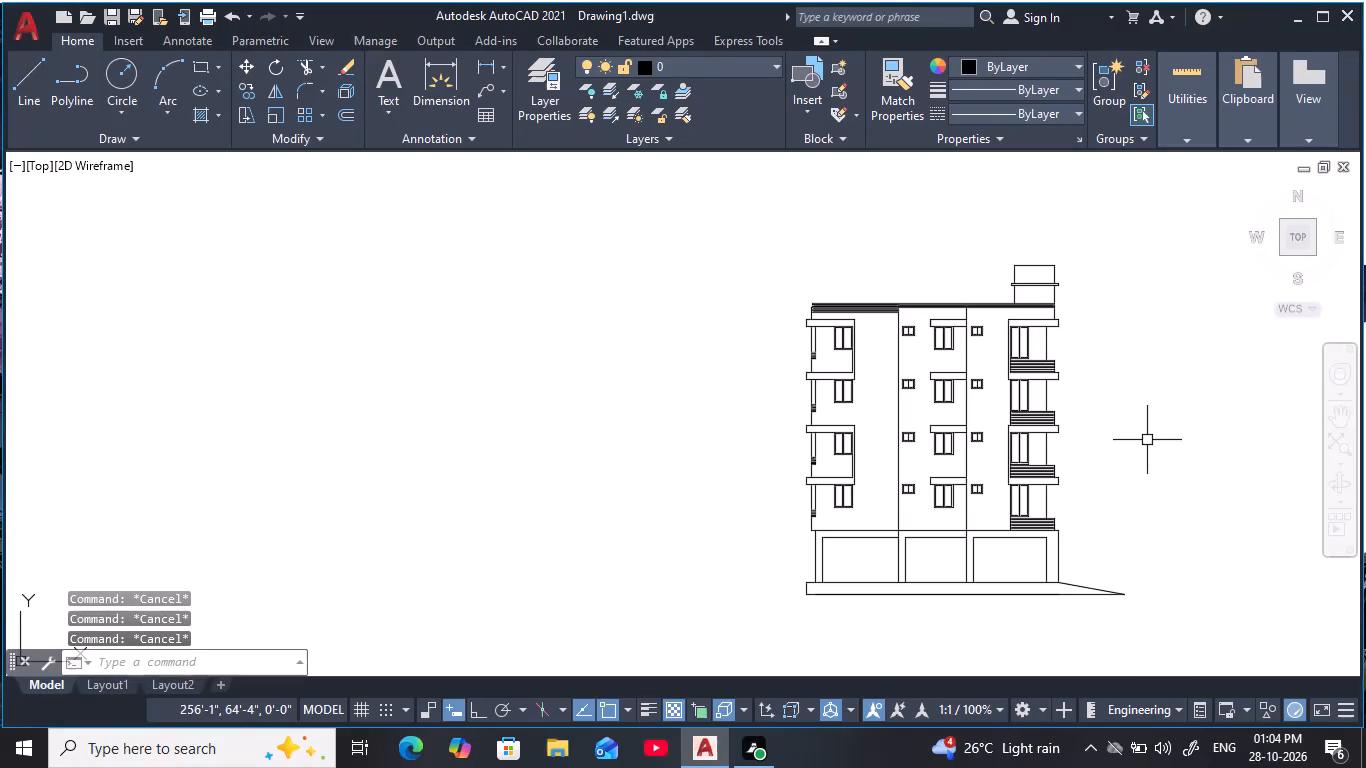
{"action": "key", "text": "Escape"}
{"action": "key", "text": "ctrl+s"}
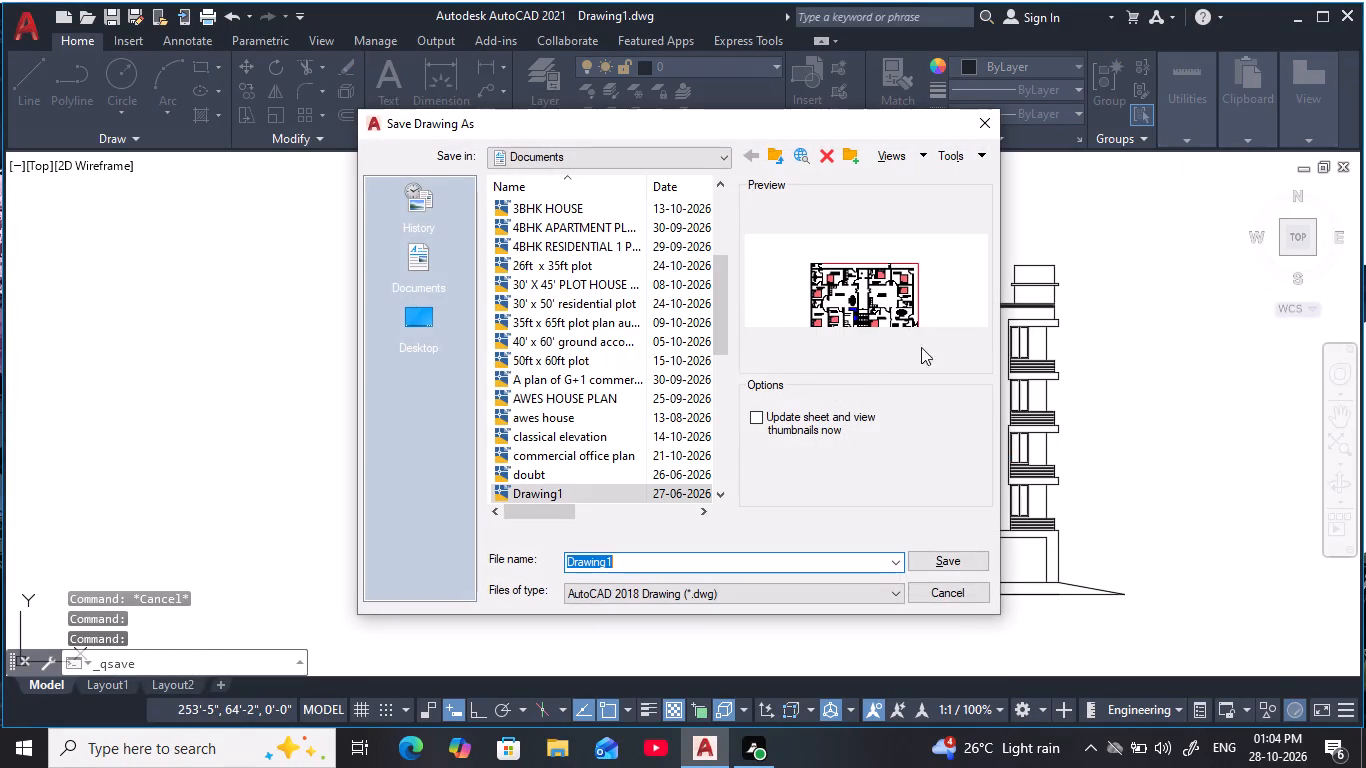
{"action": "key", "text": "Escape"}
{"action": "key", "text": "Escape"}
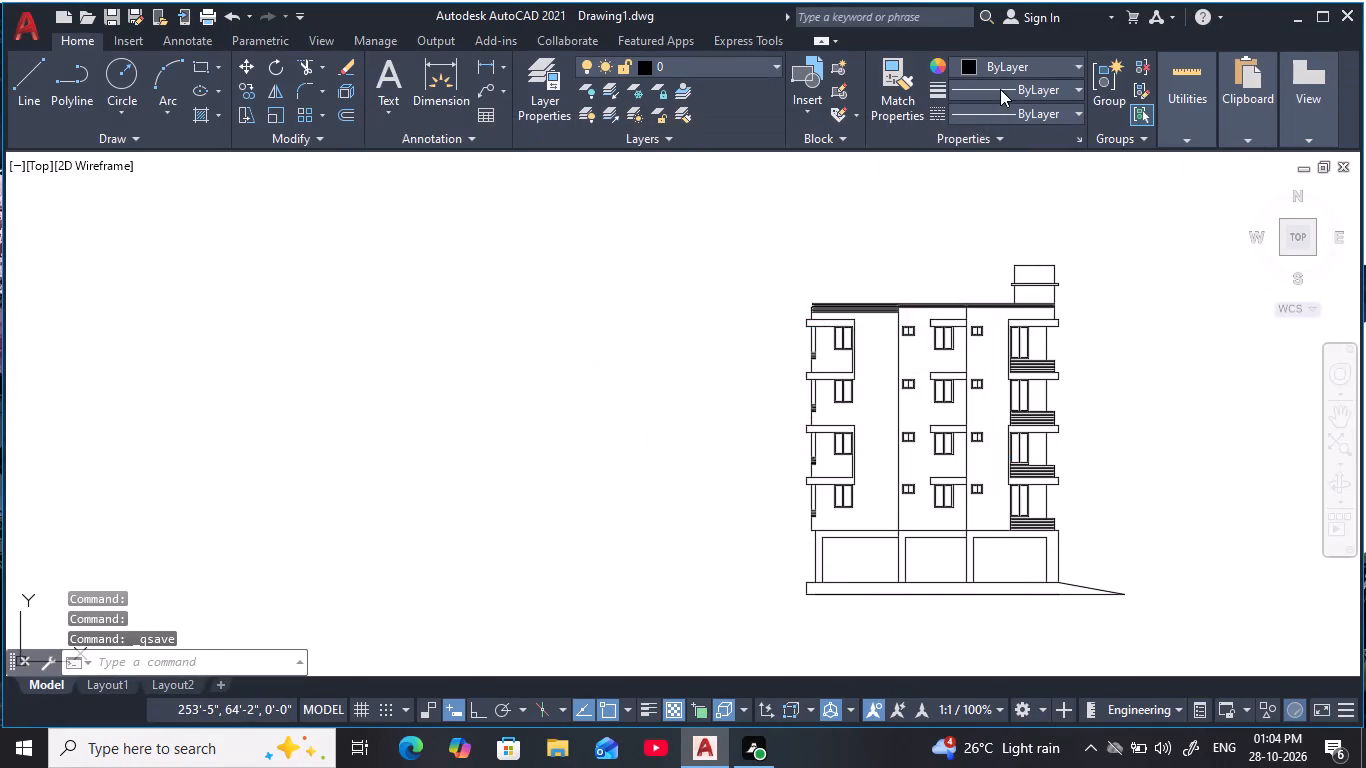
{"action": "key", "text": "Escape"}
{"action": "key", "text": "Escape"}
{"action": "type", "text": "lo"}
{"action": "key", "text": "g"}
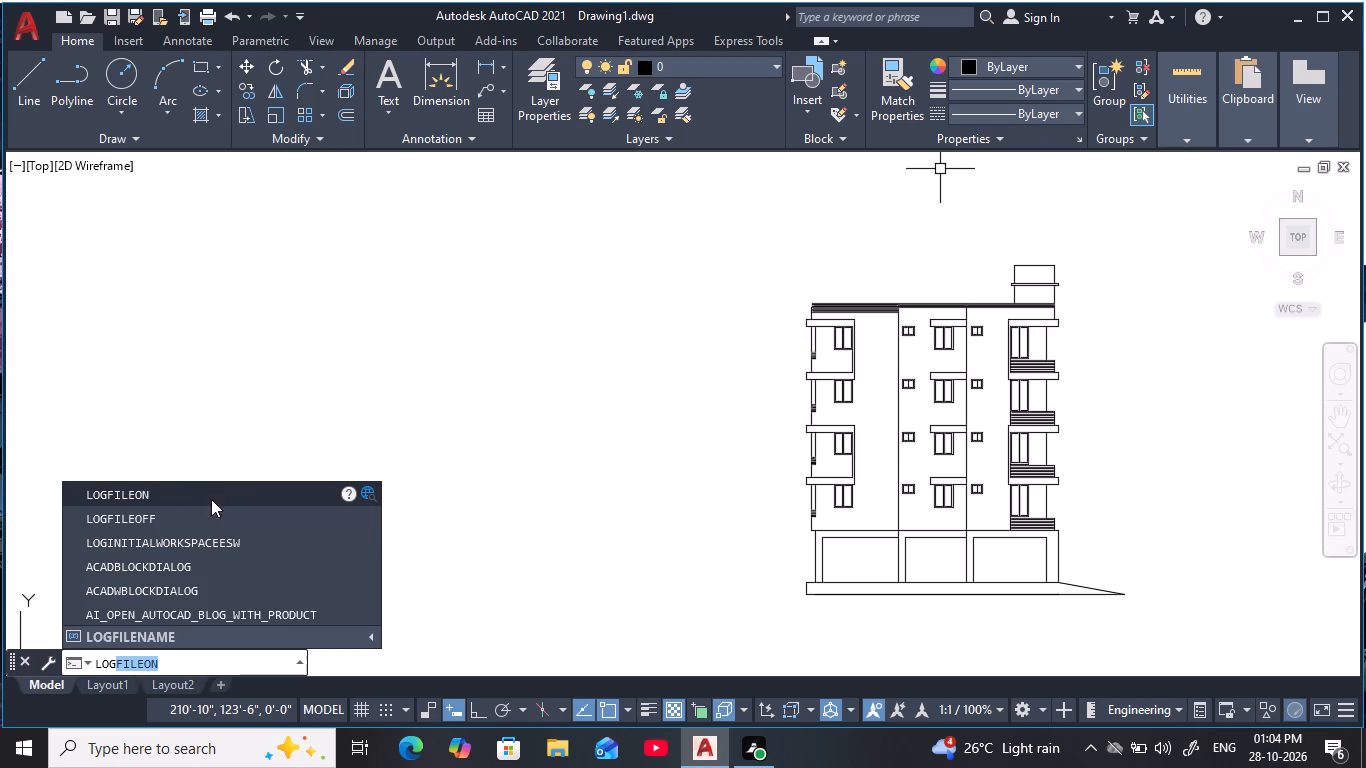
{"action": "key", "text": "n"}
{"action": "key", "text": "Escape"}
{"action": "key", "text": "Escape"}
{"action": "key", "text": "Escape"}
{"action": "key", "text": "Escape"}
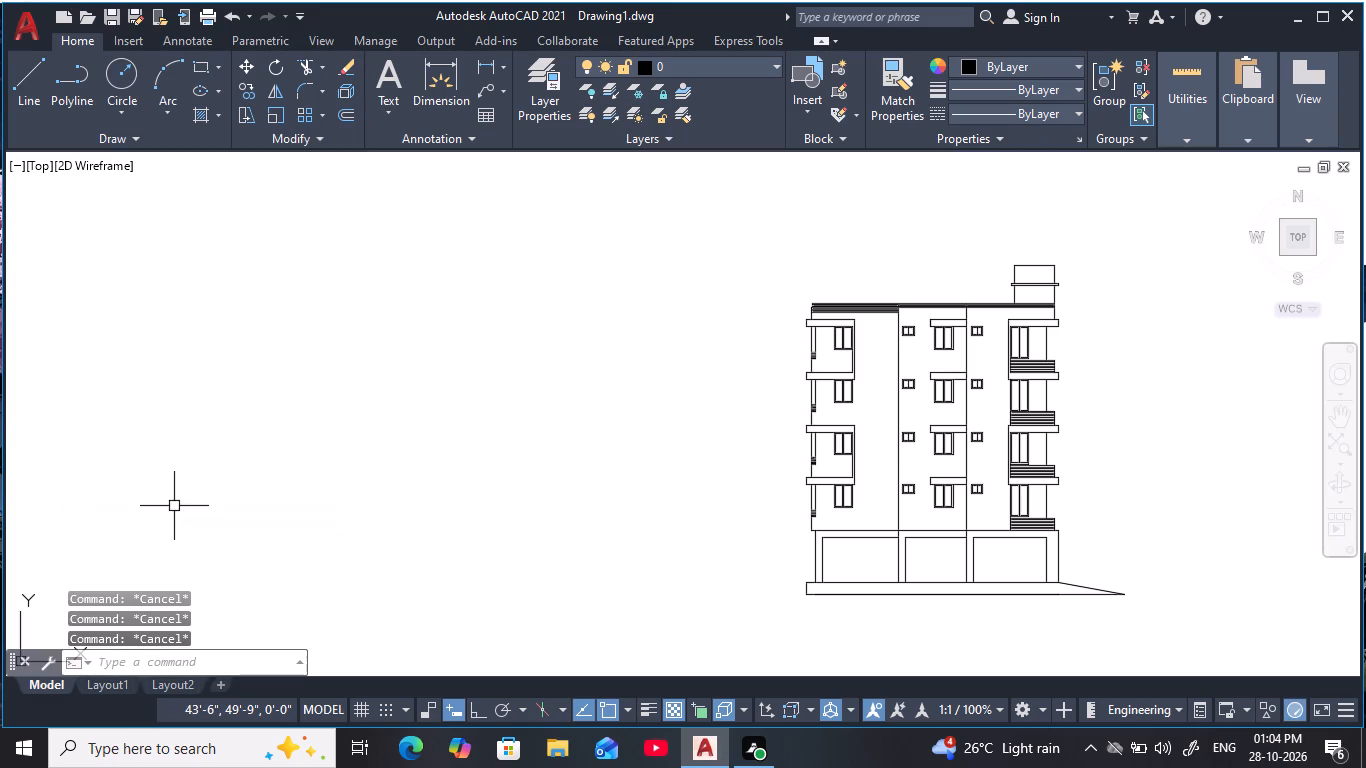
Query the drawing's log file name with the LOGFILENAME variable.
{"action": "key", "text": "l"}
{"action": "key", "text": "o"}
{"action": "key", "text": "g"}
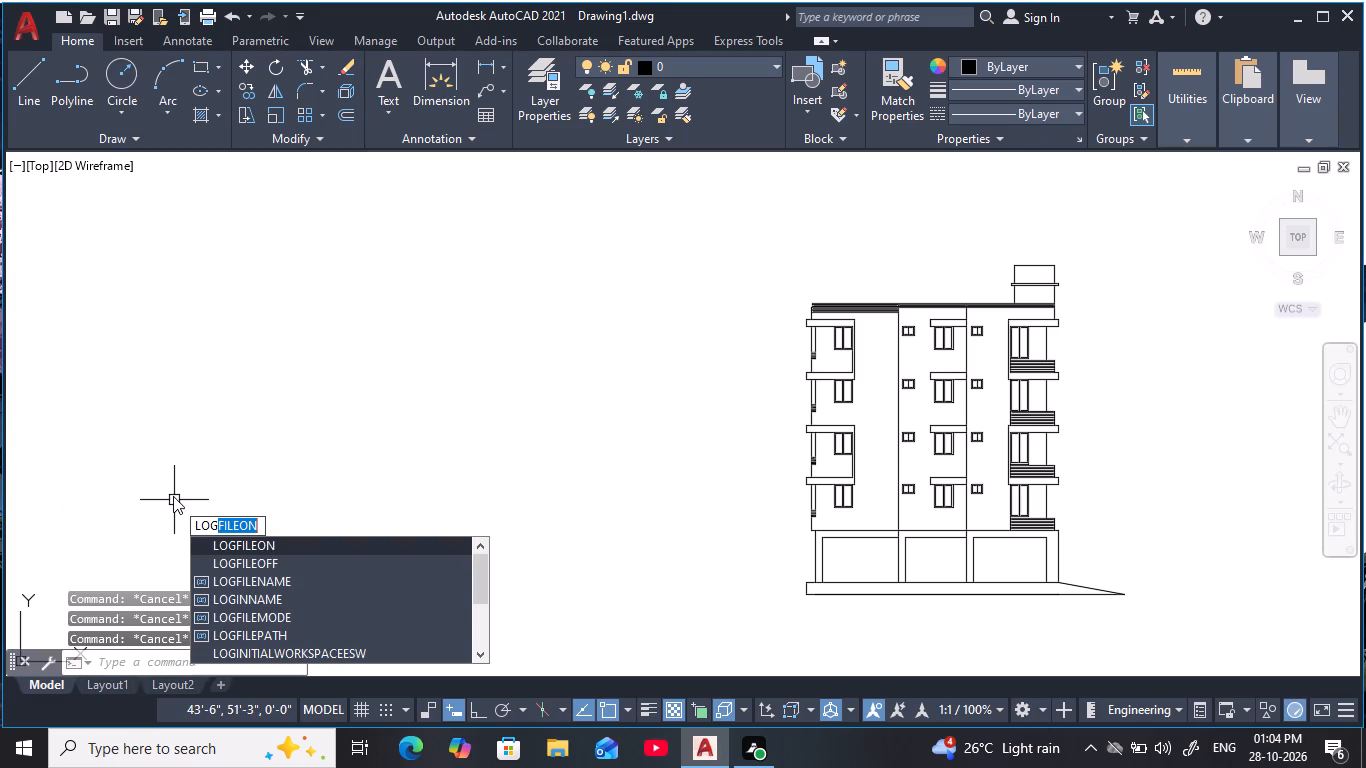
{"action": "left_click", "coordinate": [272, 588]}
{"action": "key", "text": "Escape"}
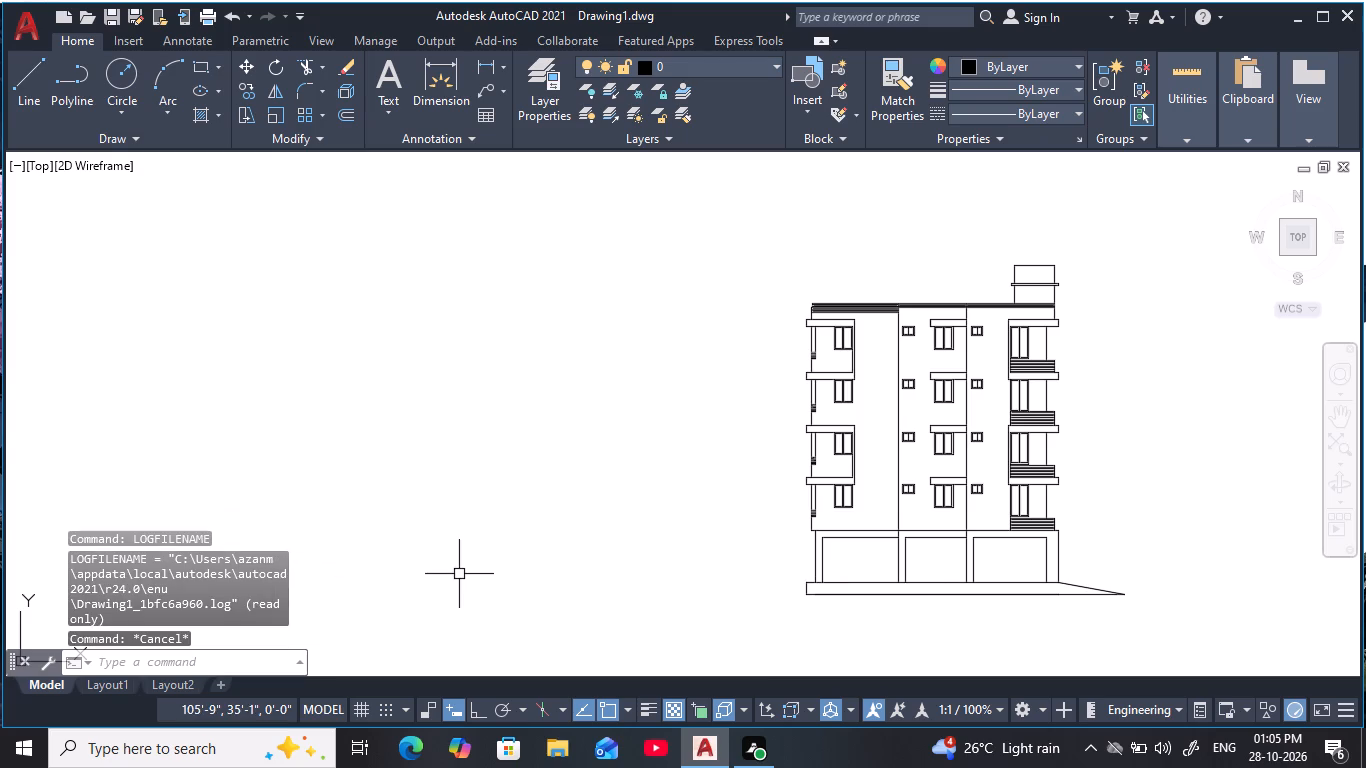
{"action": "key", "text": "Escape"}
{"action": "key", "text": "Escape"}
{"action": "key", "text": "Escape"}
{"action": "key", "text": "Escape"}
{"action": "key", "text": "Escape"}
{"action": "key", "text": "Escape"}
{"action": "key", "text": "Escape"}
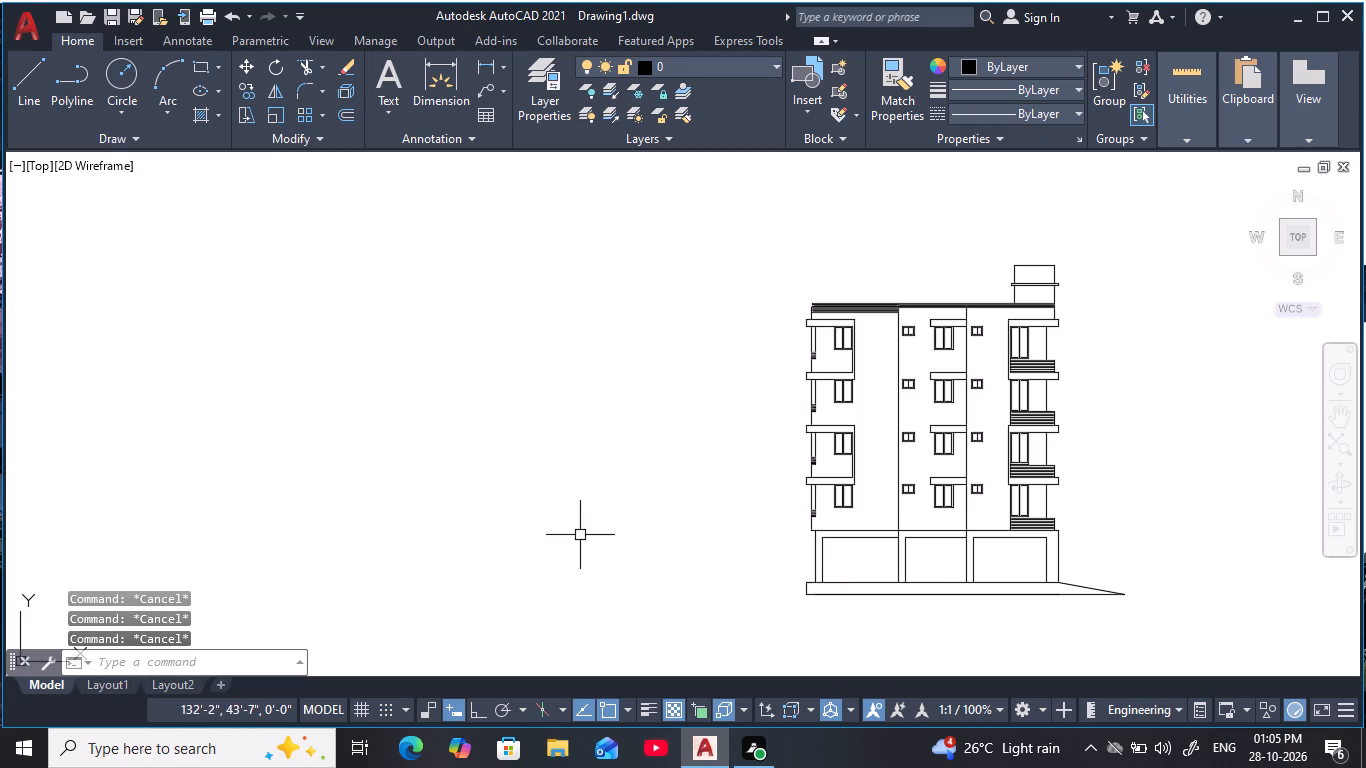
{"action": "key", "text": "Escape"}
{"action": "key", "text": "Escape"}
{"action": "key", "text": "Escape"}
{"action": "key", "text": "Escape"}
{"action": "key", "text": "Escape"}
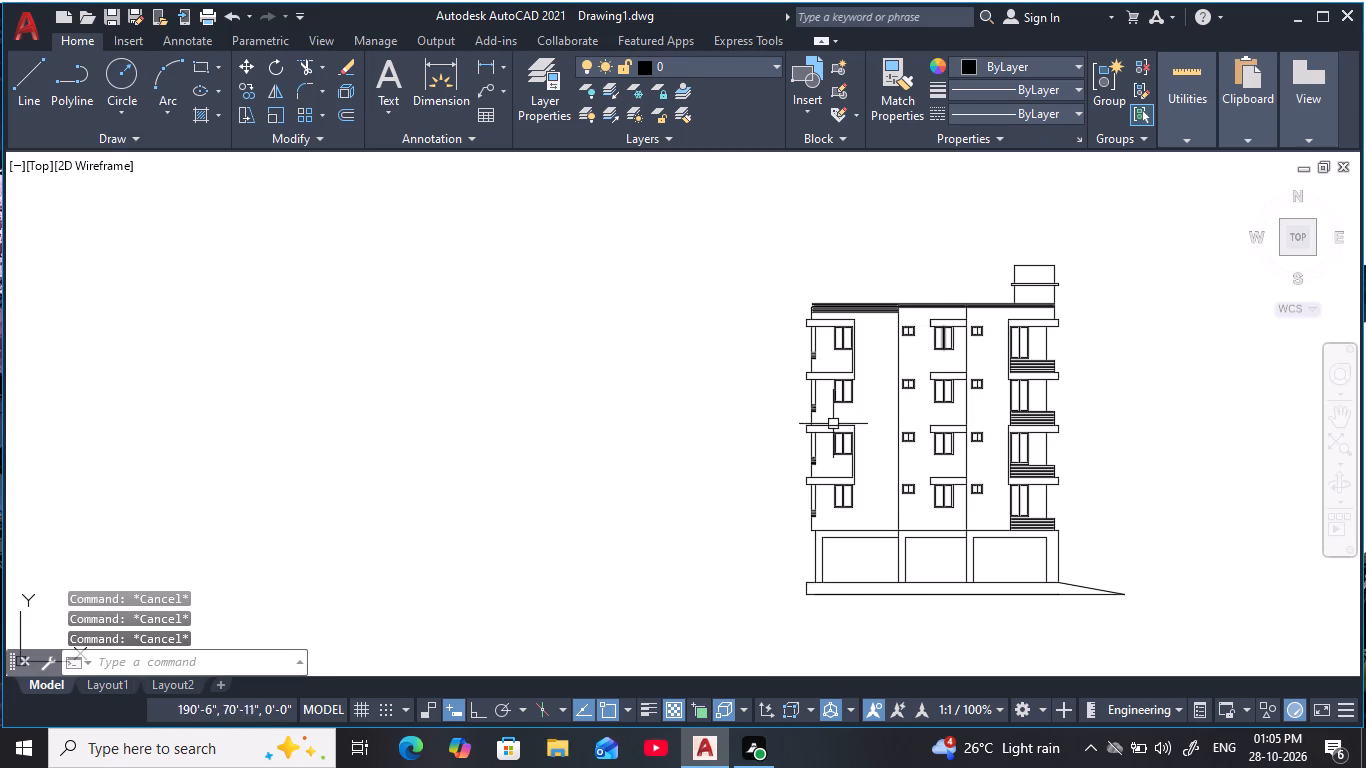
Turn off log file recording with the LOGFILEOFF command.
{"action": "middle_click_drag", "start_coordinate": [903, 433], "coordinate": [813, 420]}
{"action": "key", "text": "Escape"}
{"action": "key", "text": "Escape"}
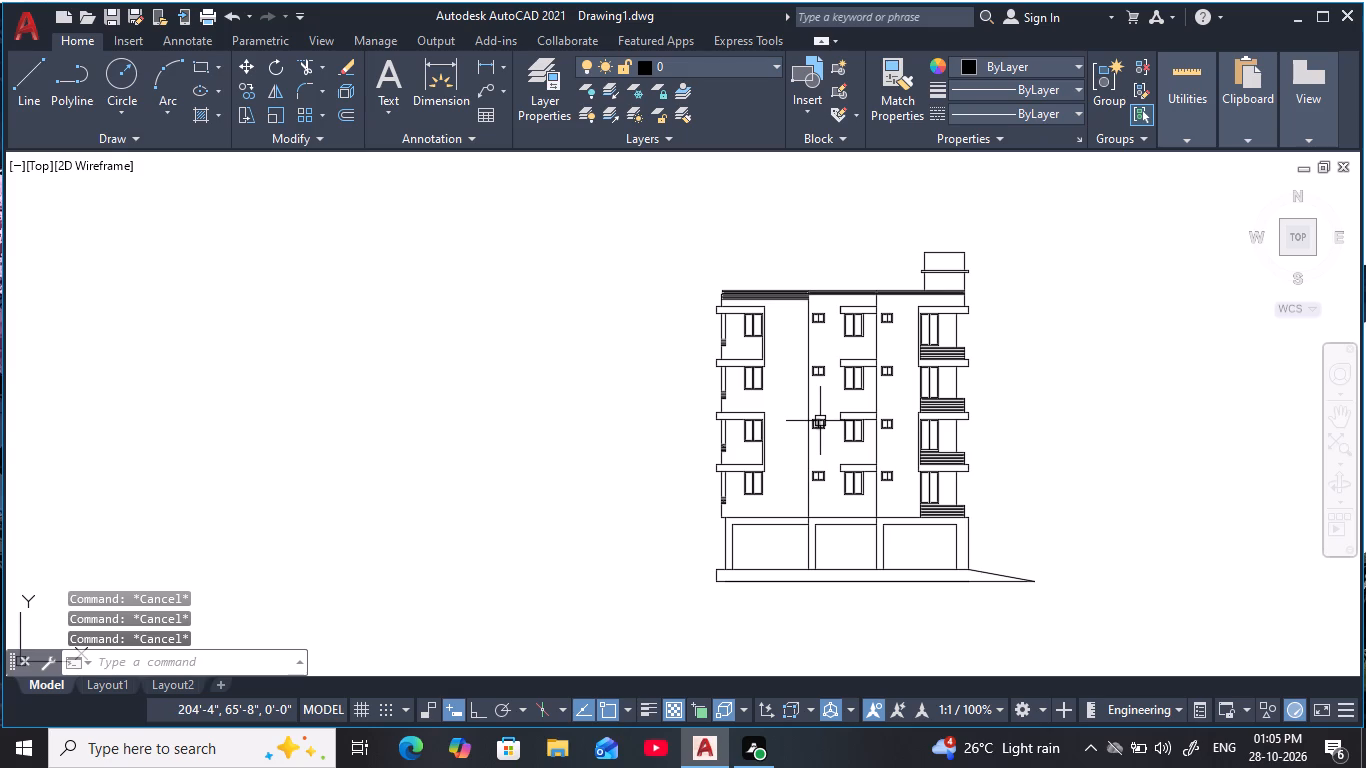
{"action": "type", "text": "lo"}
{"action": "key", "text": "g"}
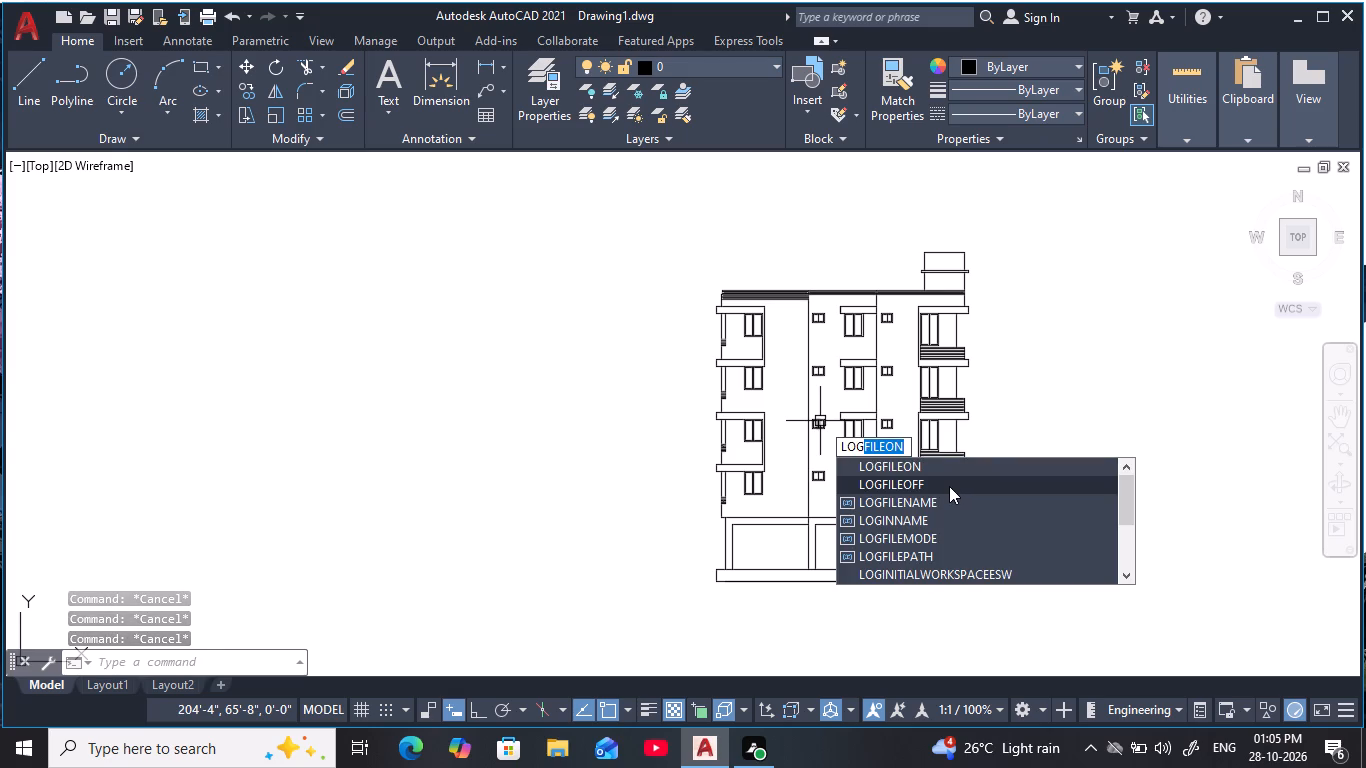
{"action": "left_click", "coordinate": [949, 486]}
{"action": "key", "text": "Escape"}
{"action": "key", "text": "Escape"}
{"action": "key", "text": "Escape"}
{"action": "key", "text": "Escape"}
{"action": "key", "text": "Escape"}
{"action": "key", "text": "Escape"}
{"action": "key", "text": "Escape"}
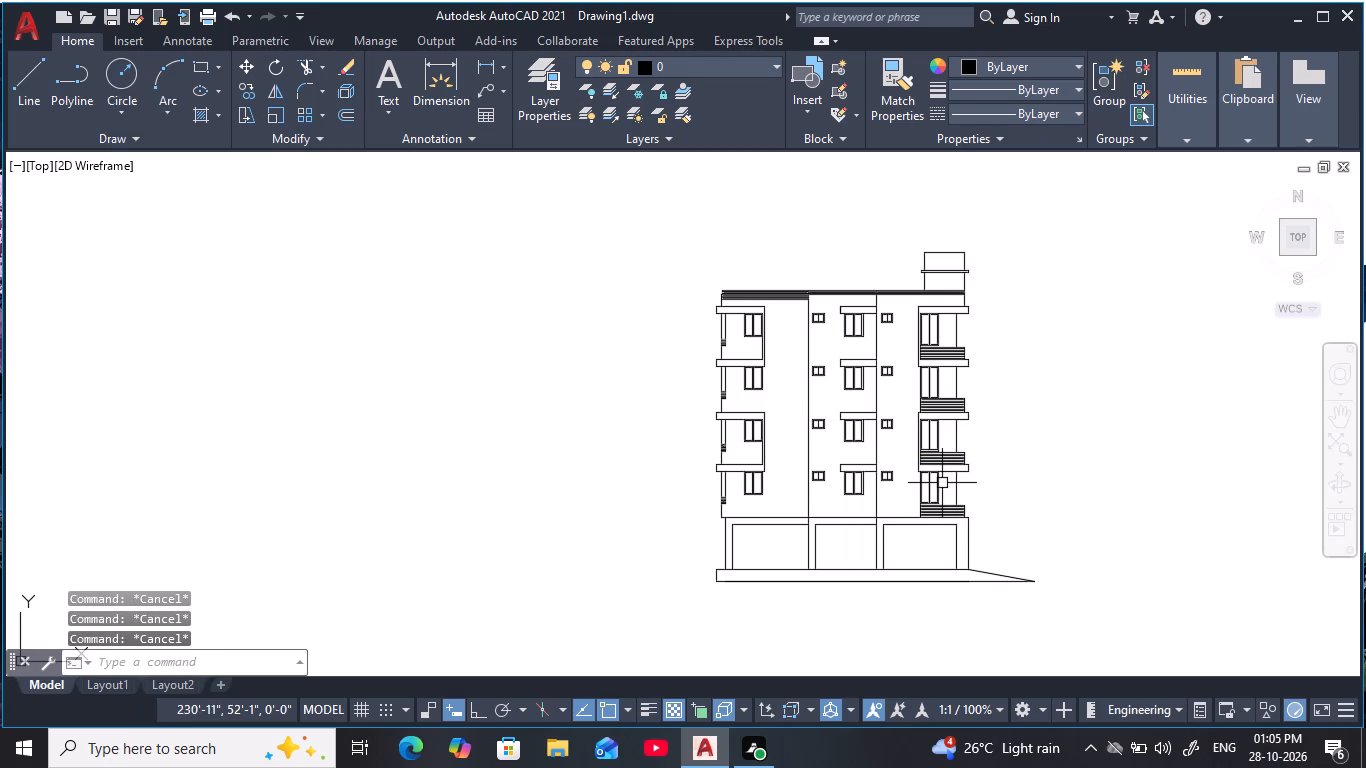
Save the drawing in the Documents folder as "Apartment elevation" in AutoCAD 2018 Drawing format.
{"action": "key", "text": "ctrl+s"}
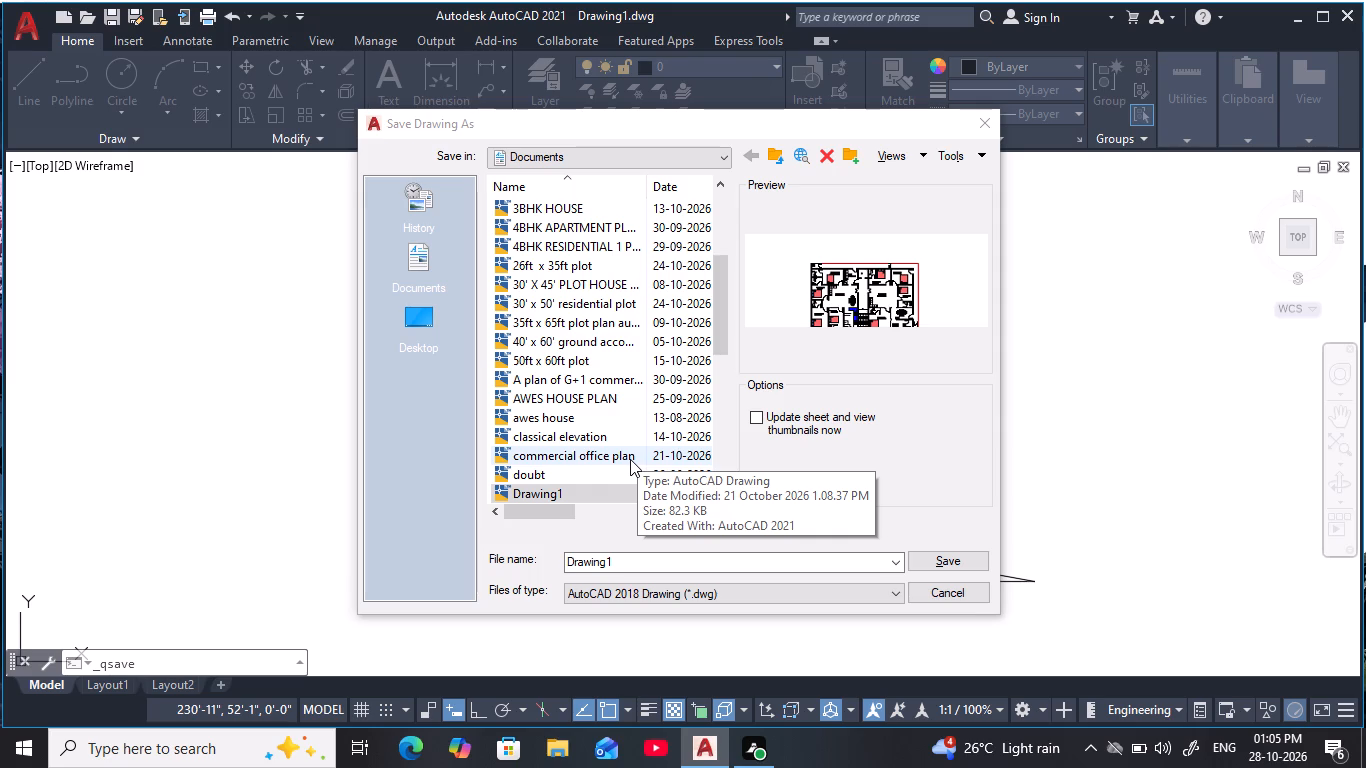
{"action": "left_click", "coordinate": [646, 559]}
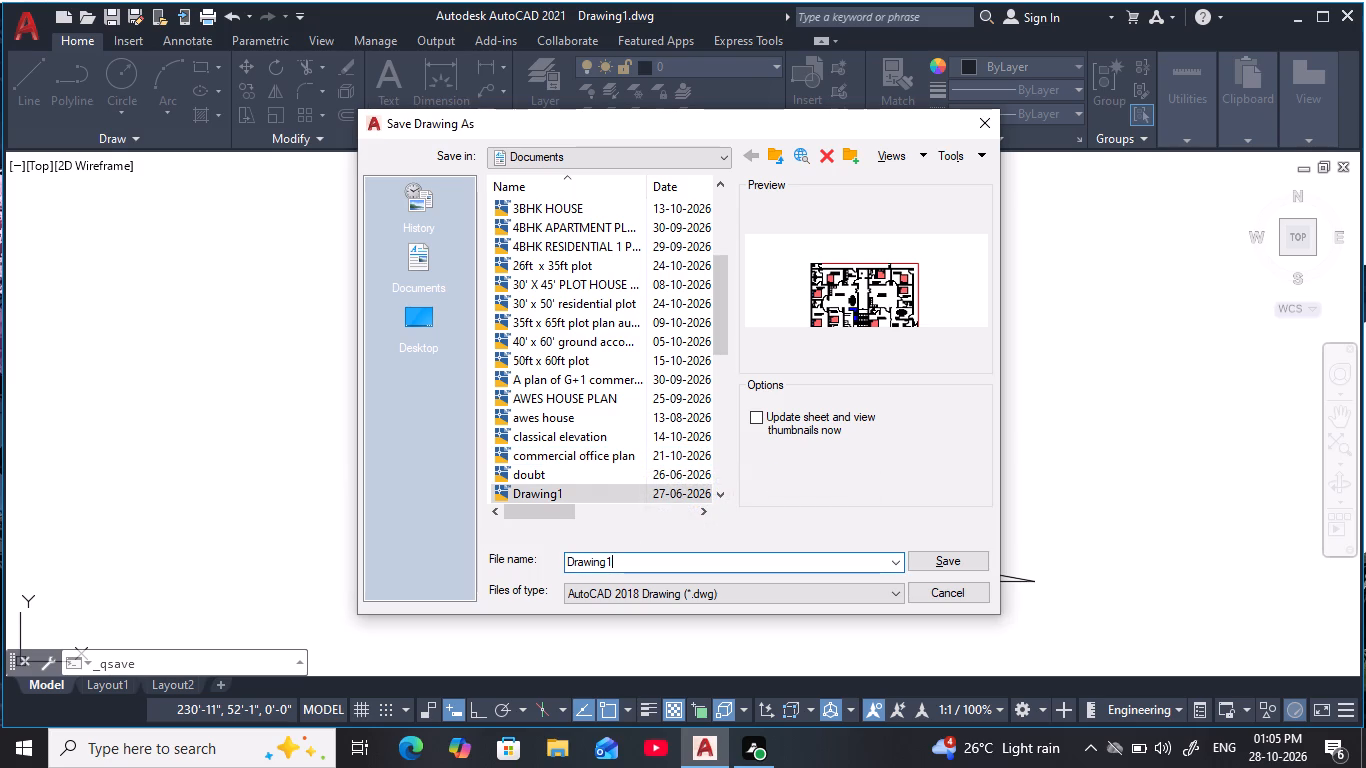
{"action": "key", "text": "BackSpace"}
{"action": "key", "text": "BackSpace"}
{"action": "key", "text": "BackSpace"}
{"action": "key", "text": "BackSpace"}
{"action": "key", "text": "BackSpace"}
{"action": "key", "text": "BackSpace"}
{"action": "key", "text": "BackSpace"}
{"action": "key", "text": "BackSpace"}
{"action": "key", "text": "BackSpace"}
{"action": "key", "text": "BackSpace"}
{"action": "key", "text": "BackSpace"}
{"action": "key", "text": "BackSpace"}
{"action": "key", "text": "BackSpace"}
{"action": "key", "text": "BackSpace"}
{"action": "key", "text": "BackSpace"}
{"action": "key", "text": "BackSpace"}
{"action": "key", "text": "BackSpace"}
{"action": "key", "text": "BackSpace"}
{"action": "type", "text": "apa"}
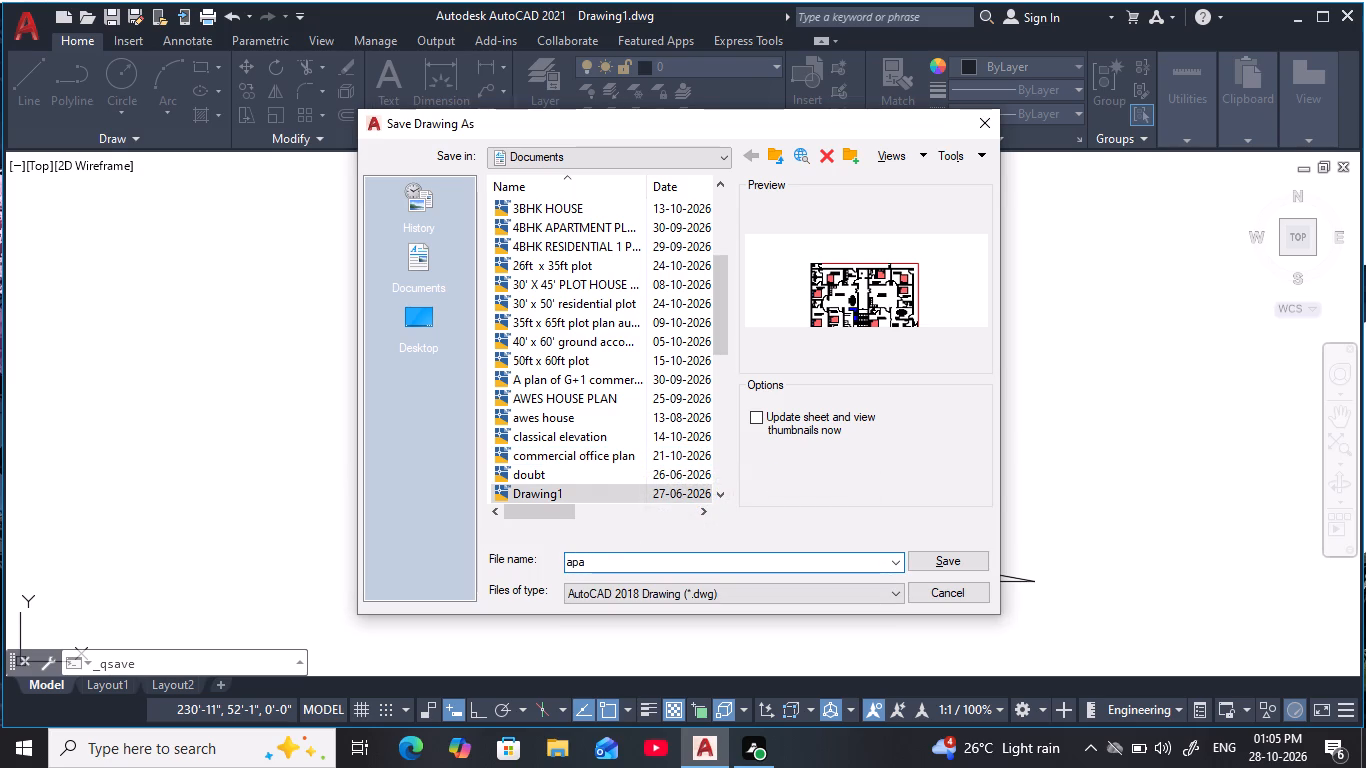
{"action": "key", "text": "r"}
{"action": "key", "text": "BackSpace"}
{"action": "key", "text": "BackSpace"}
{"action": "key", "text": "BackSpace"}
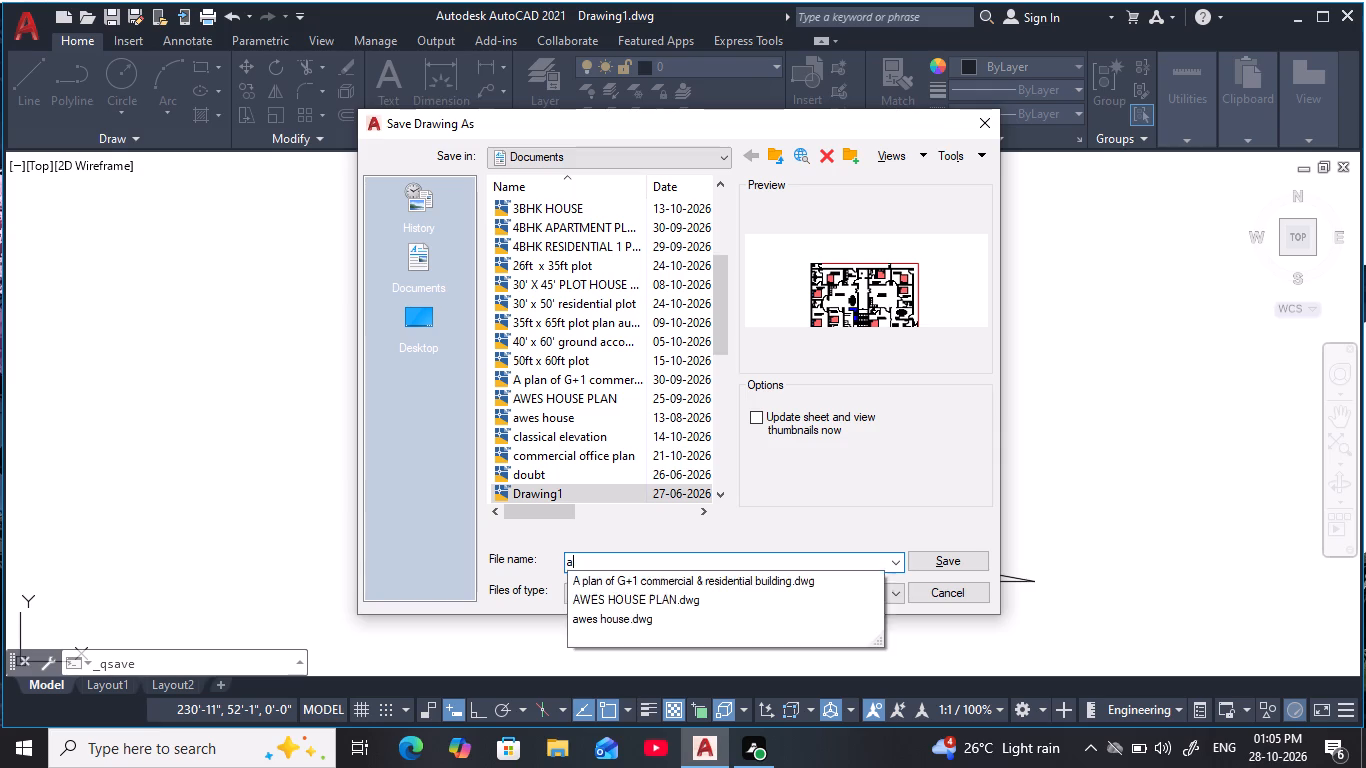
{"action": "key", "text": "BackSpace"}
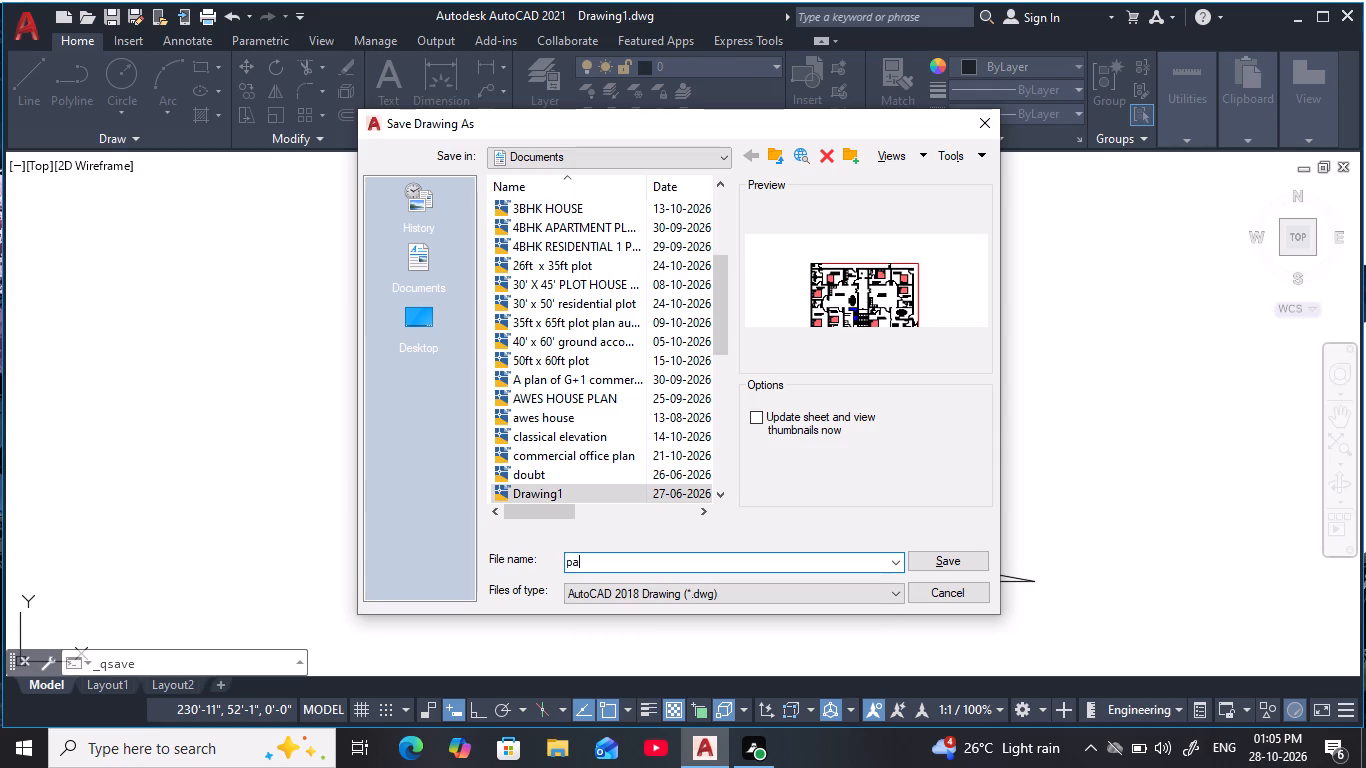
{"action": "key", "text": "t"}
{"action": "key", "text": "r"}
{"action": "type", "text": "me"}
{"action": "type", "text": "nt"}
{"action": "key", "text": "space"}
{"action": "key", "text": "BackSpace"}
{"action": "key", "text": "a"}
{"action": "key", "text": "p"}
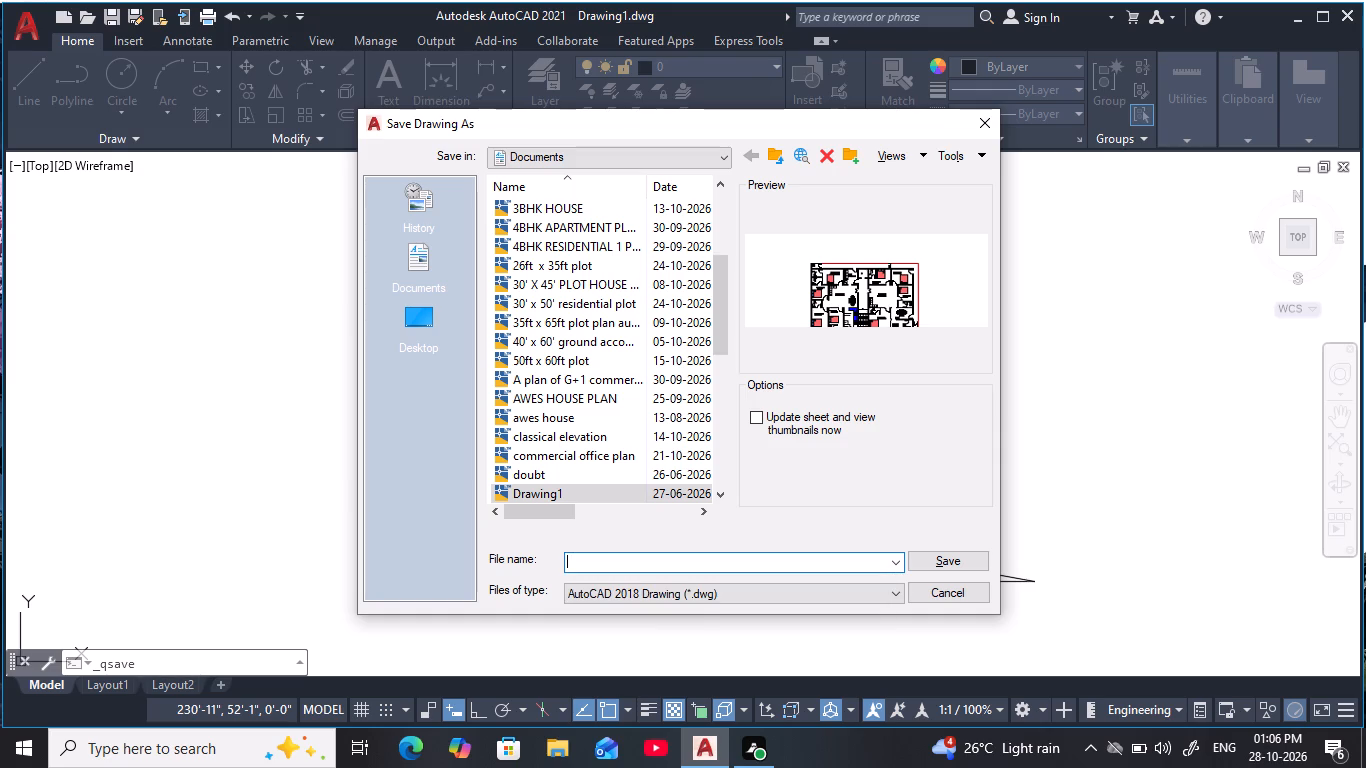
{"action": "key", "text": "a"}
{"action": "type", "text": "part"}
{"action": "type", "text": "ment"}
{"action": "key", "text": "space"}
{"action": "type", "text": "elevation"}
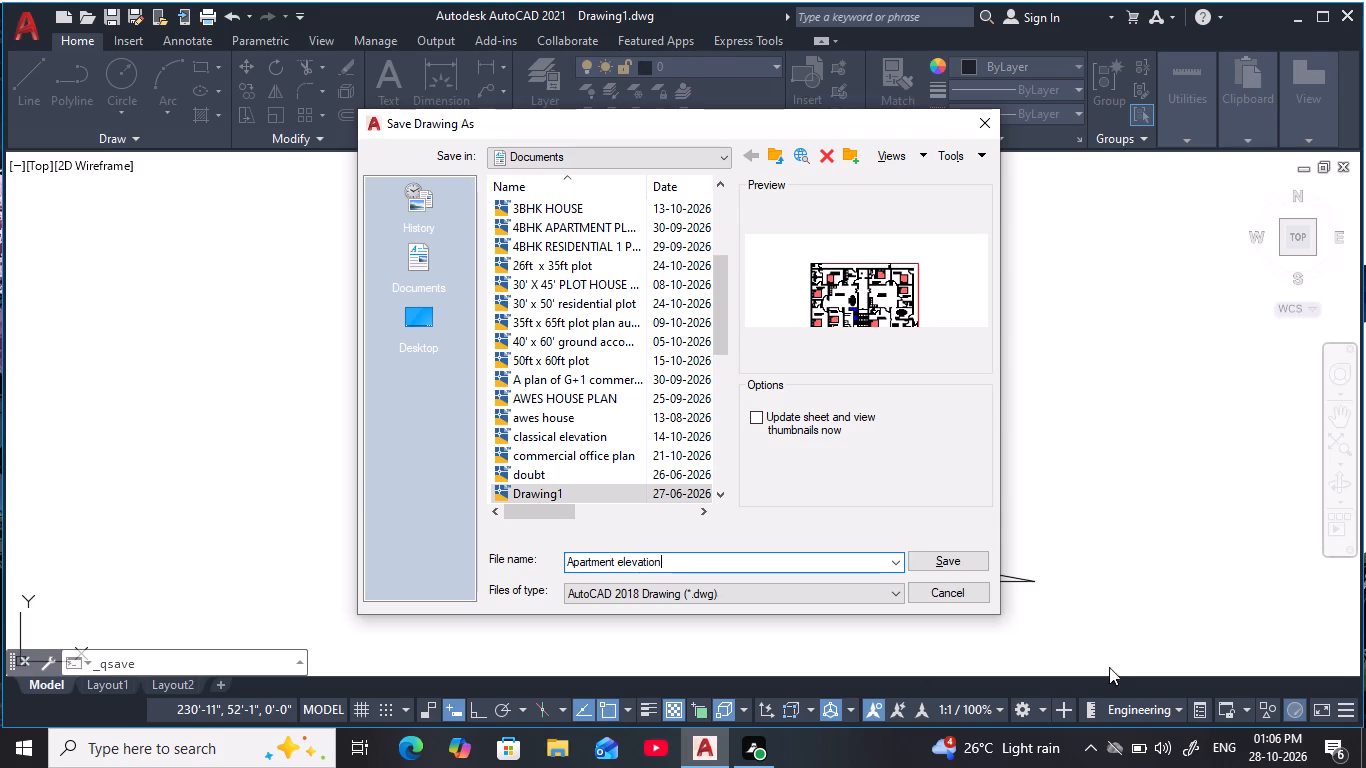
{"action": "left_click", "coordinate": [961, 557]}
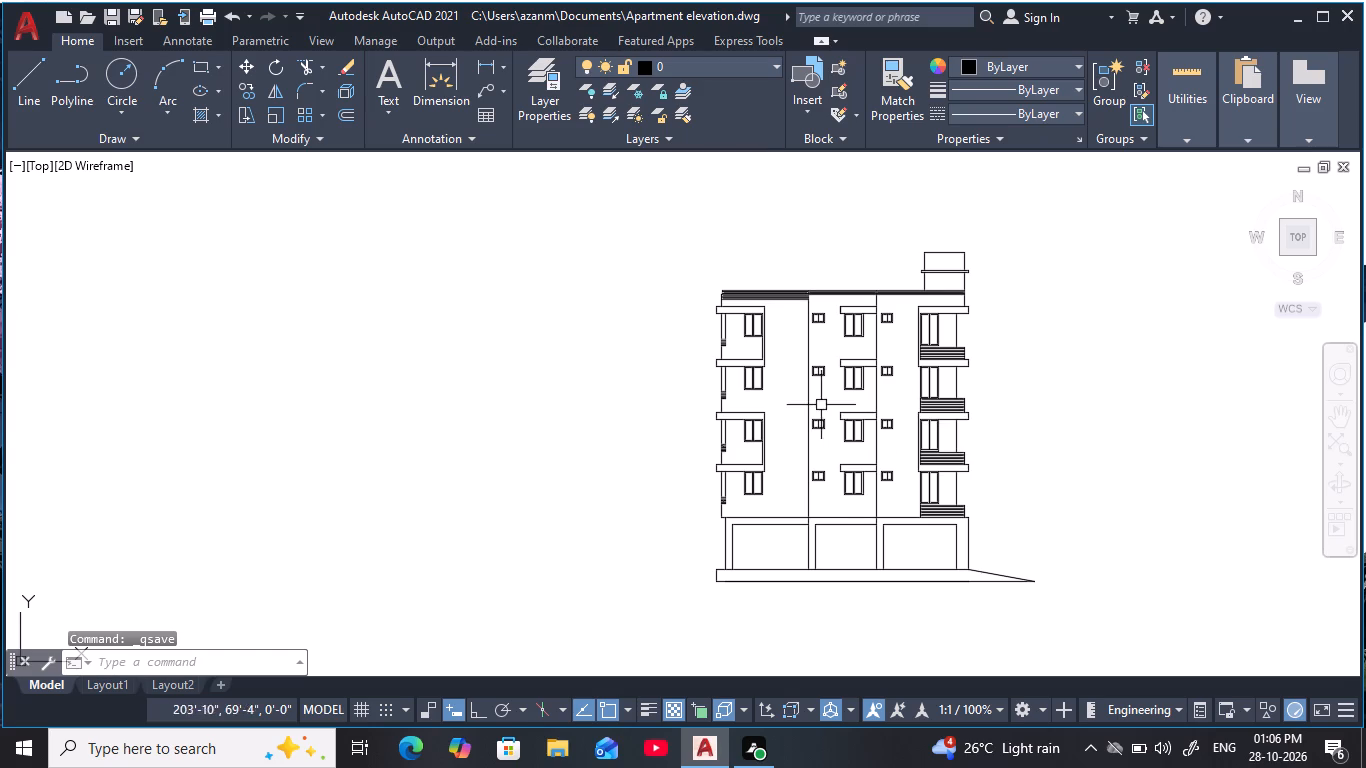
Examine the finished elevation as a whole, including its upper-storey balconies, windows and roof line.
{"action": "scroll", "coordinate": [865, 392], "scroll_direction": "up", "scroll_amount": 1}
{"action": "middle_click_drag", "start_coordinate": [851, 392], "coordinate": [824, 330]}
{"action": "scroll", "coordinate": [824, 332], "scroll_direction": "down", "scroll_amount": 1}
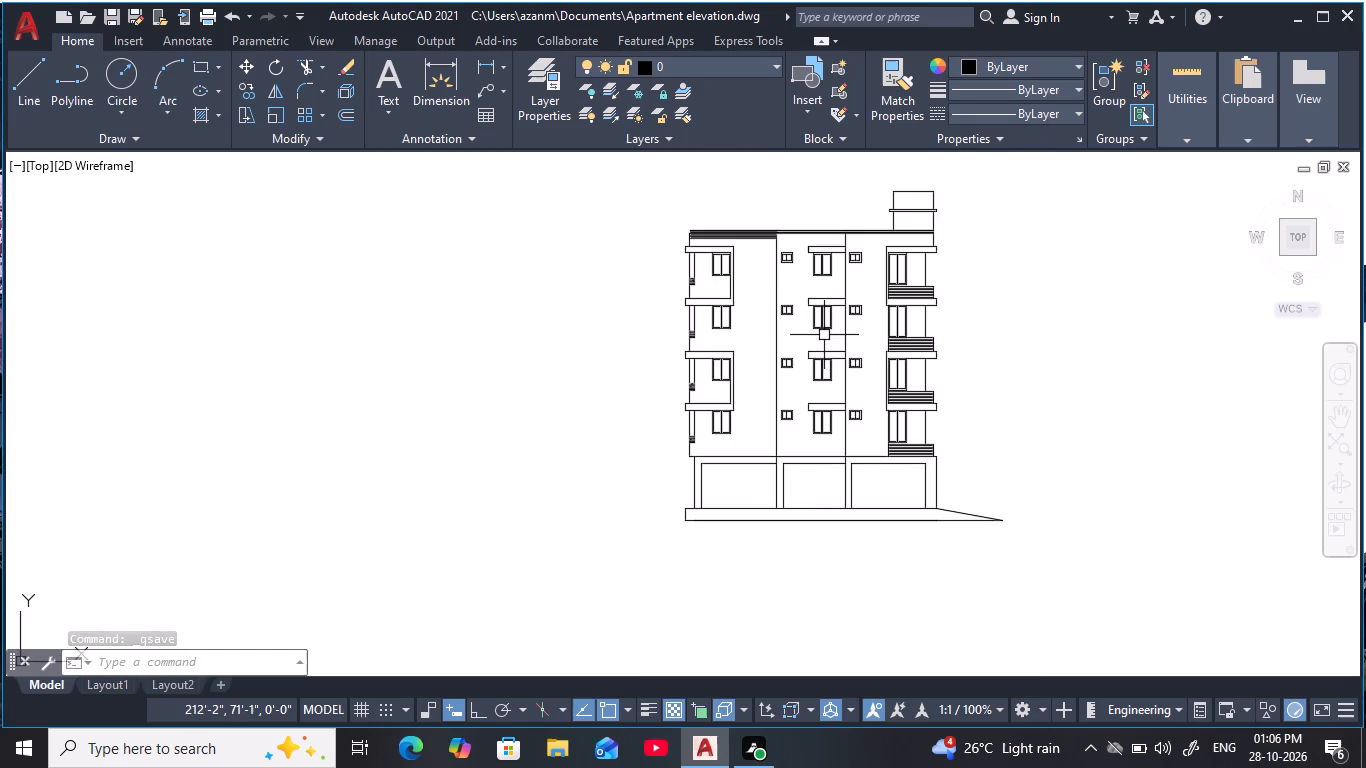
{"action": "middle_click_drag", "start_coordinate": [824, 339], "coordinate": [849, 427]}
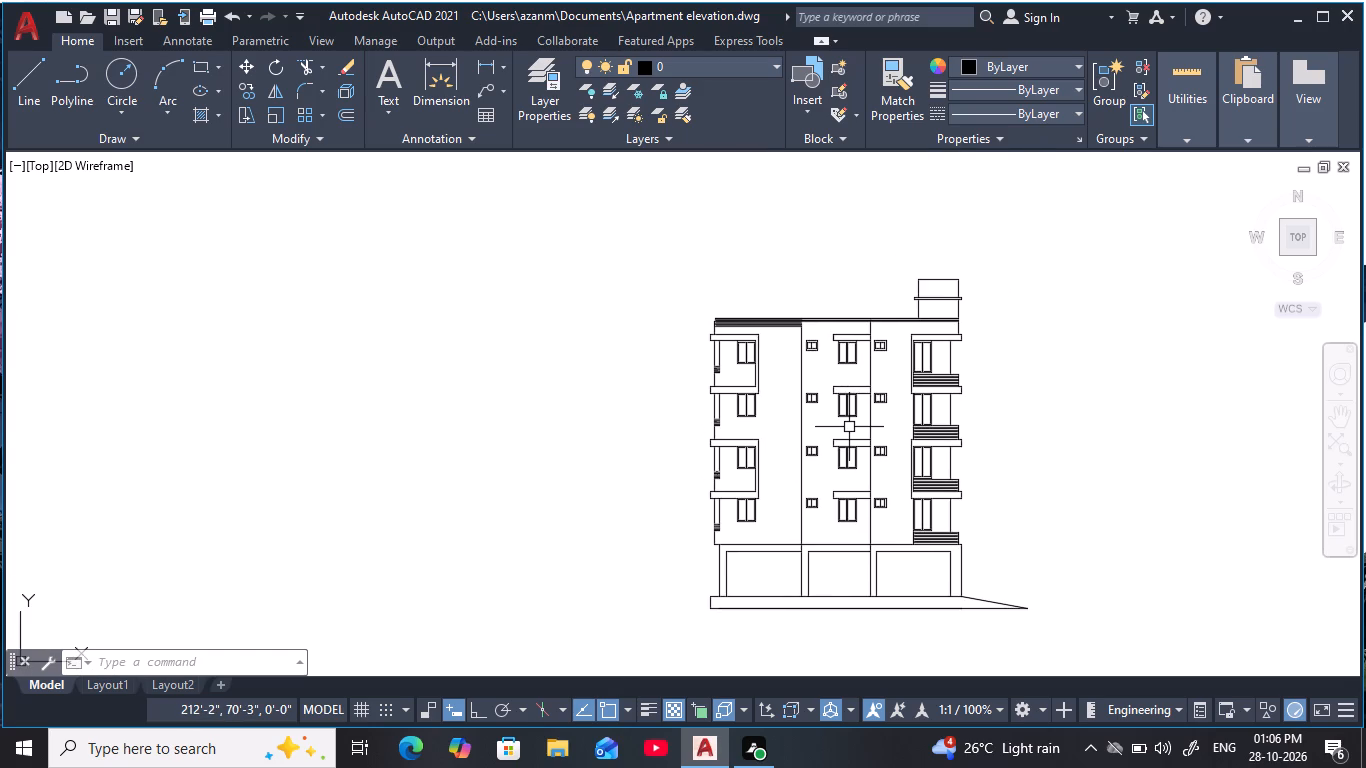
{"action": "middle_click_drag", "start_coordinate": [1022, 540], "coordinate": [949, 550]}
{"action": "scroll", "coordinate": [669, 390], "scroll_direction": "up", "scroll_amount": 2}
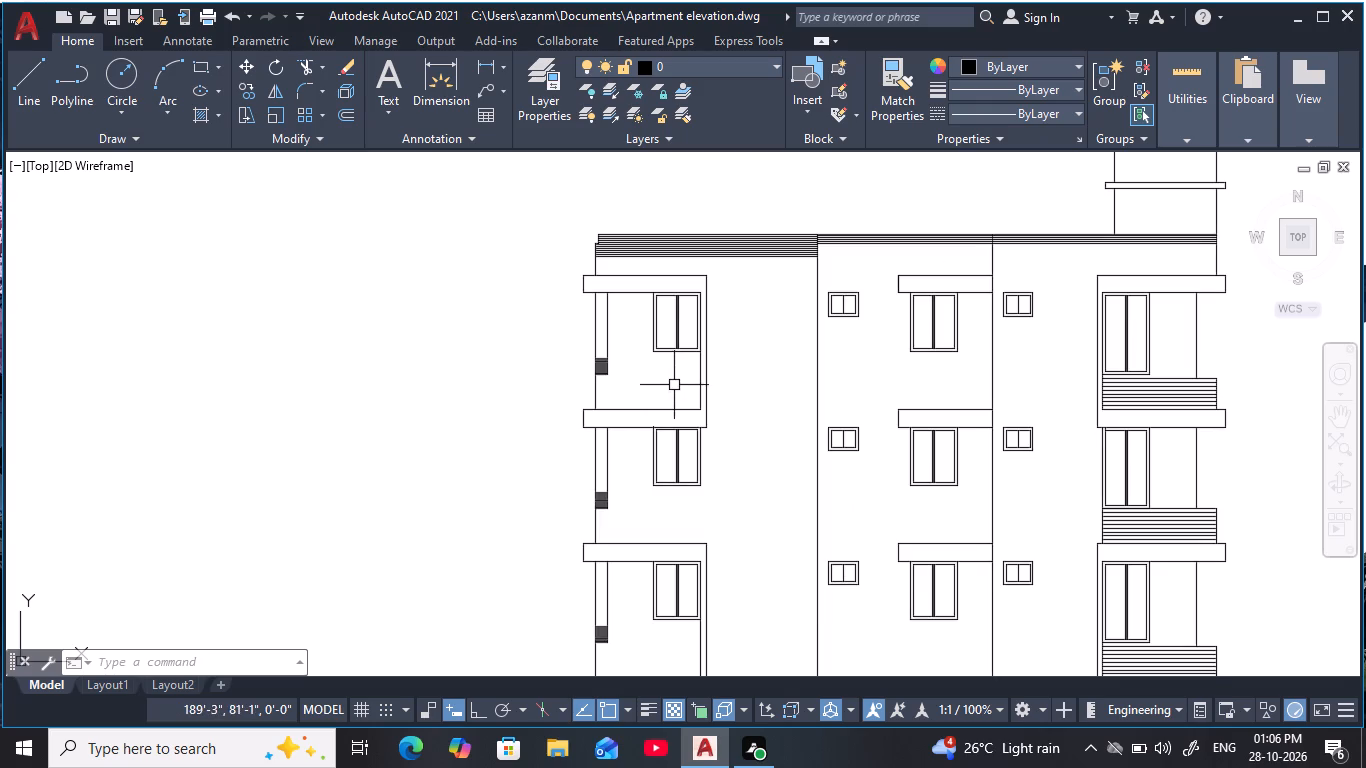
{"action": "scroll", "coordinate": [715, 430], "scroll_direction": "down", "scroll_amount": 2}
{"action": "middle_click_drag", "start_coordinate": [840, 470], "coordinate": [843, 420]}
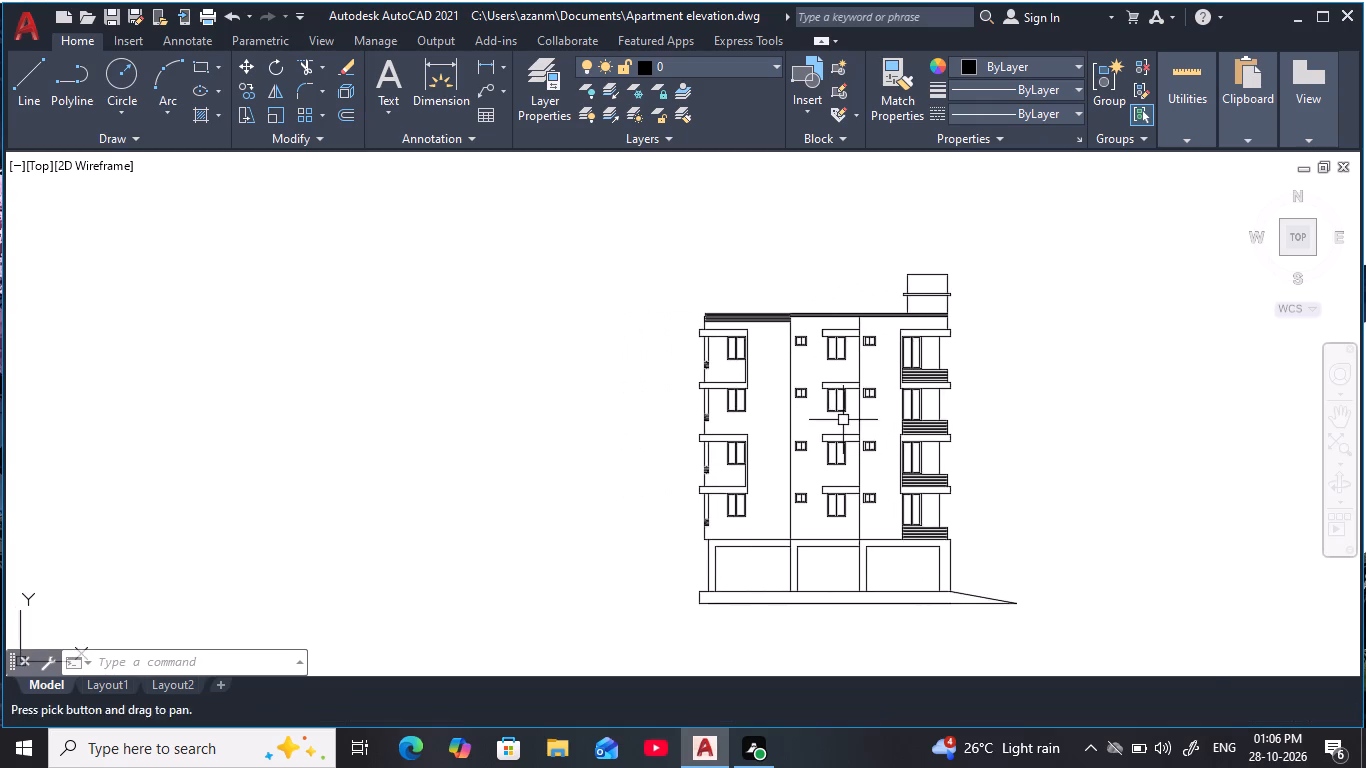
{"action": "middle_click_drag", "start_coordinate": [843, 420], "coordinate": [867, 384]}
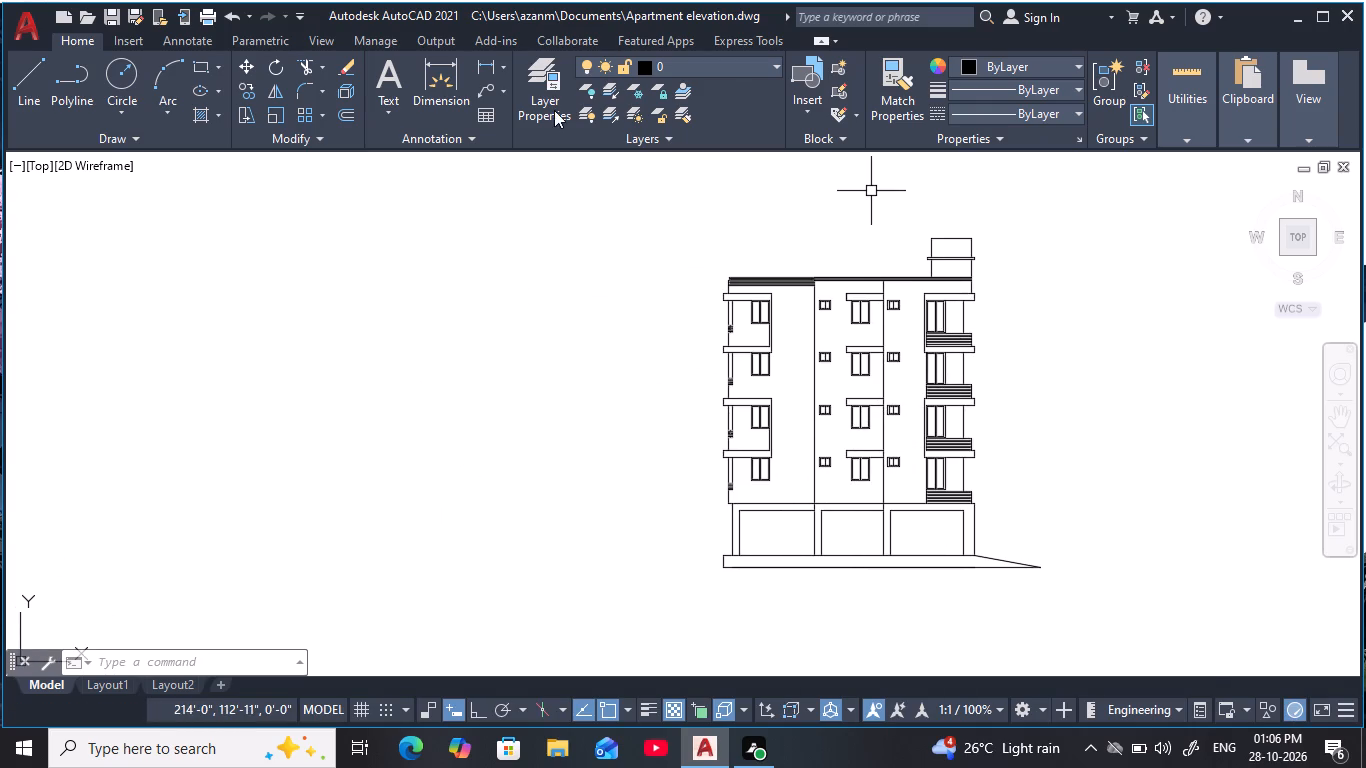
Start a plot with the DWG To PDF.pc3 plotter and set the plot area as a window enclosing the whole apartment elevation.
{"action": "left_click", "coordinate": [211, 17]}
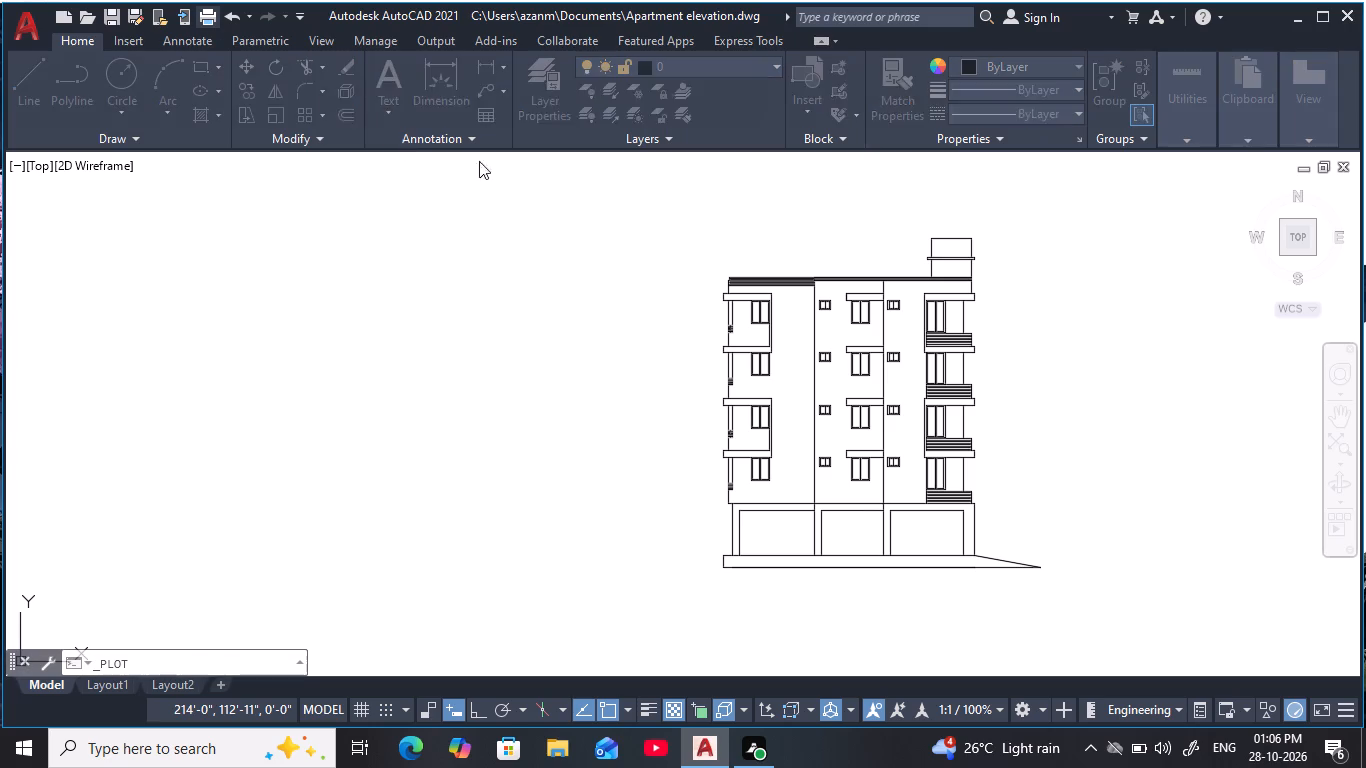
{"action": "left_click", "coordinate": [588, 230]}
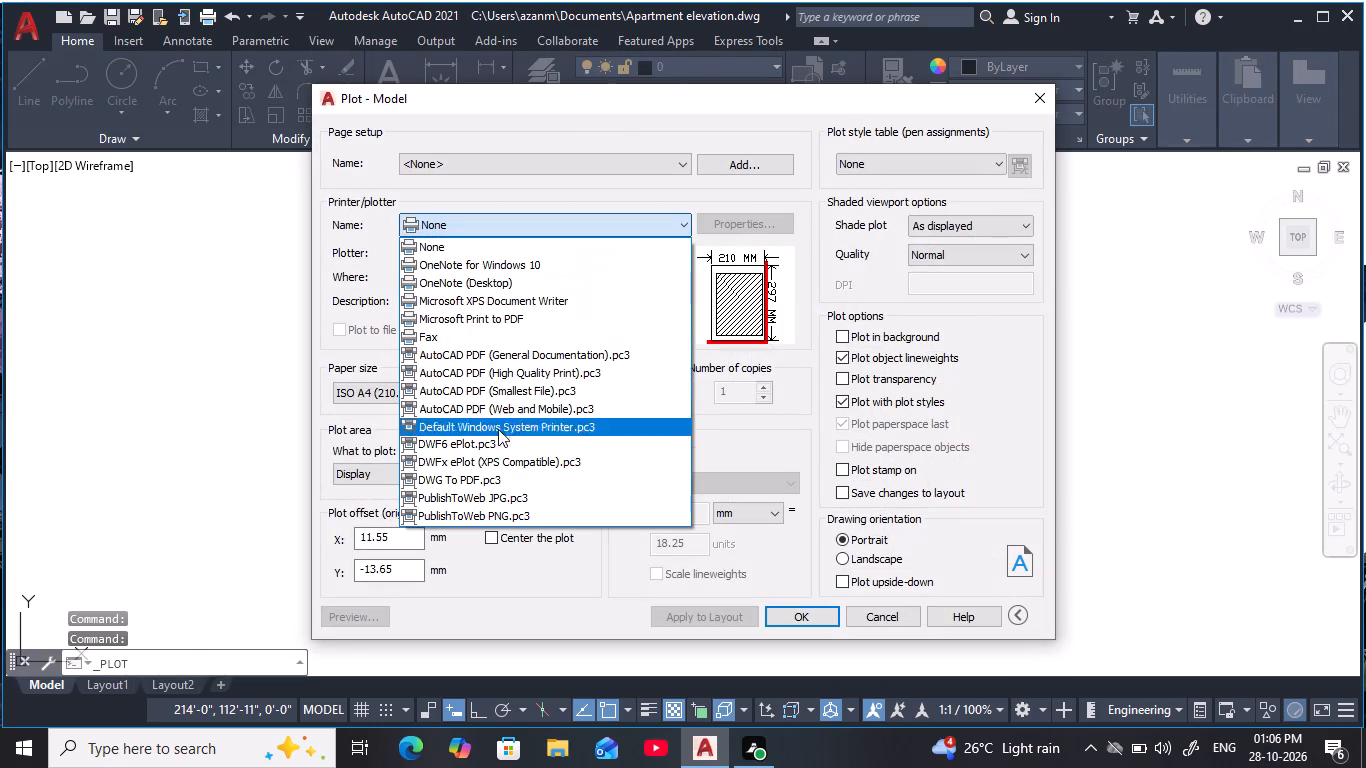
{"action": "left_click", "coordinate": [508, 485]}
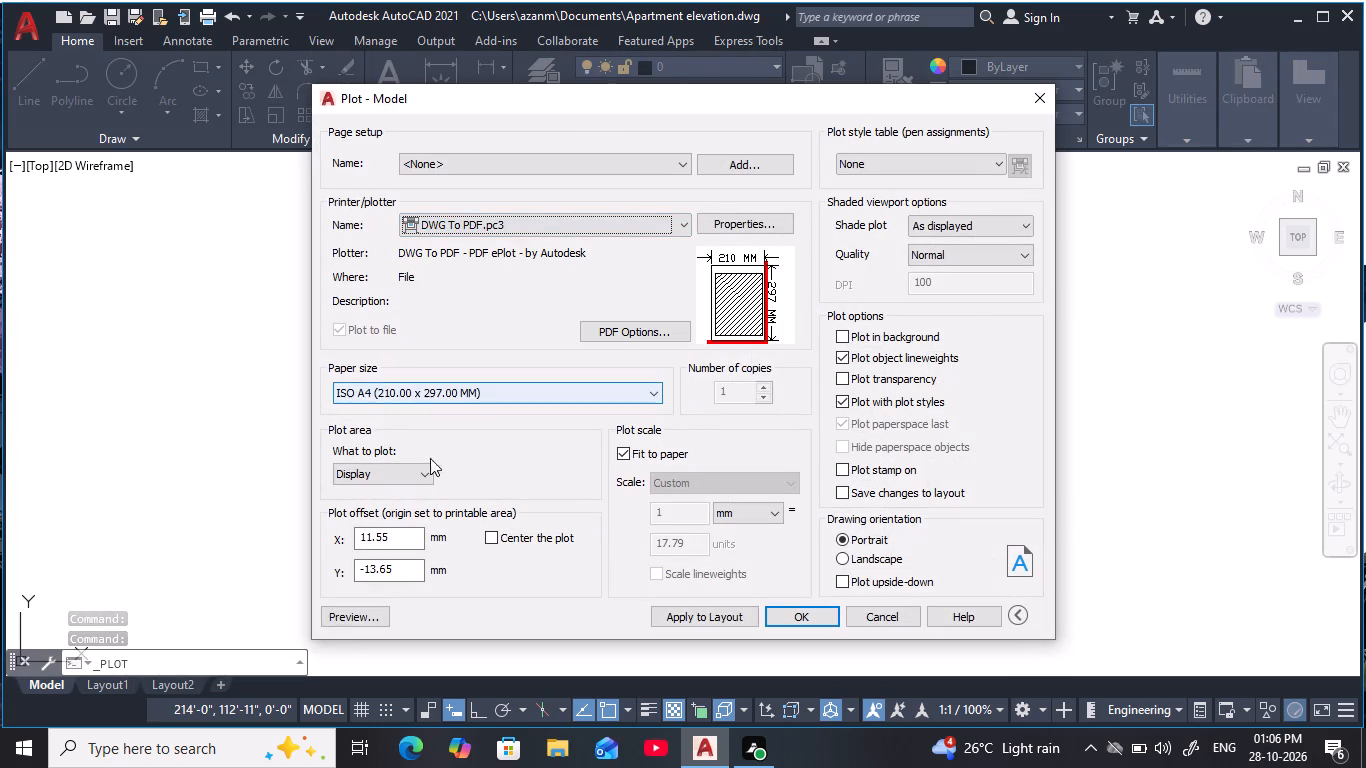
{"action": "left_click", "coordinate": [414, 477]}
{"action": "left_click", "coordinate": [403, 534]}
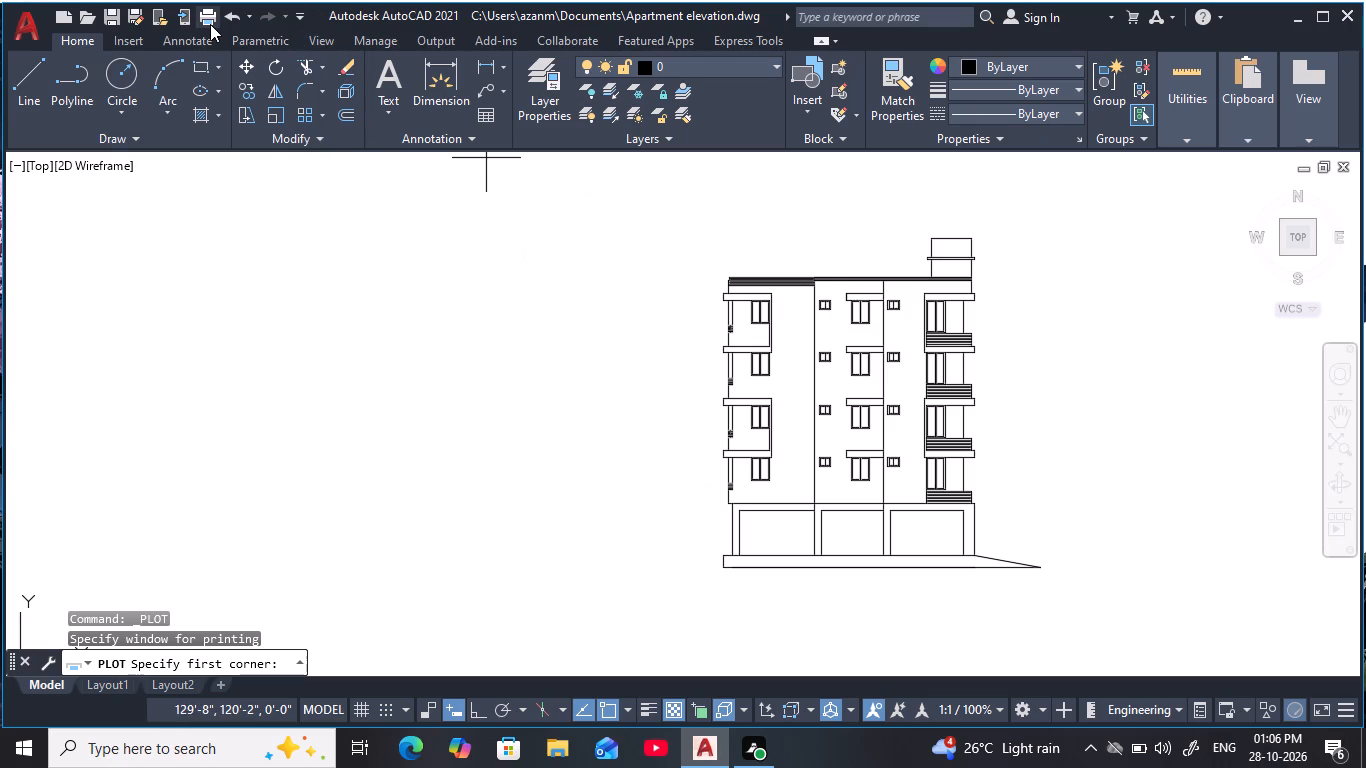
{"action": "left_click", "coordinate": [691, 224]}
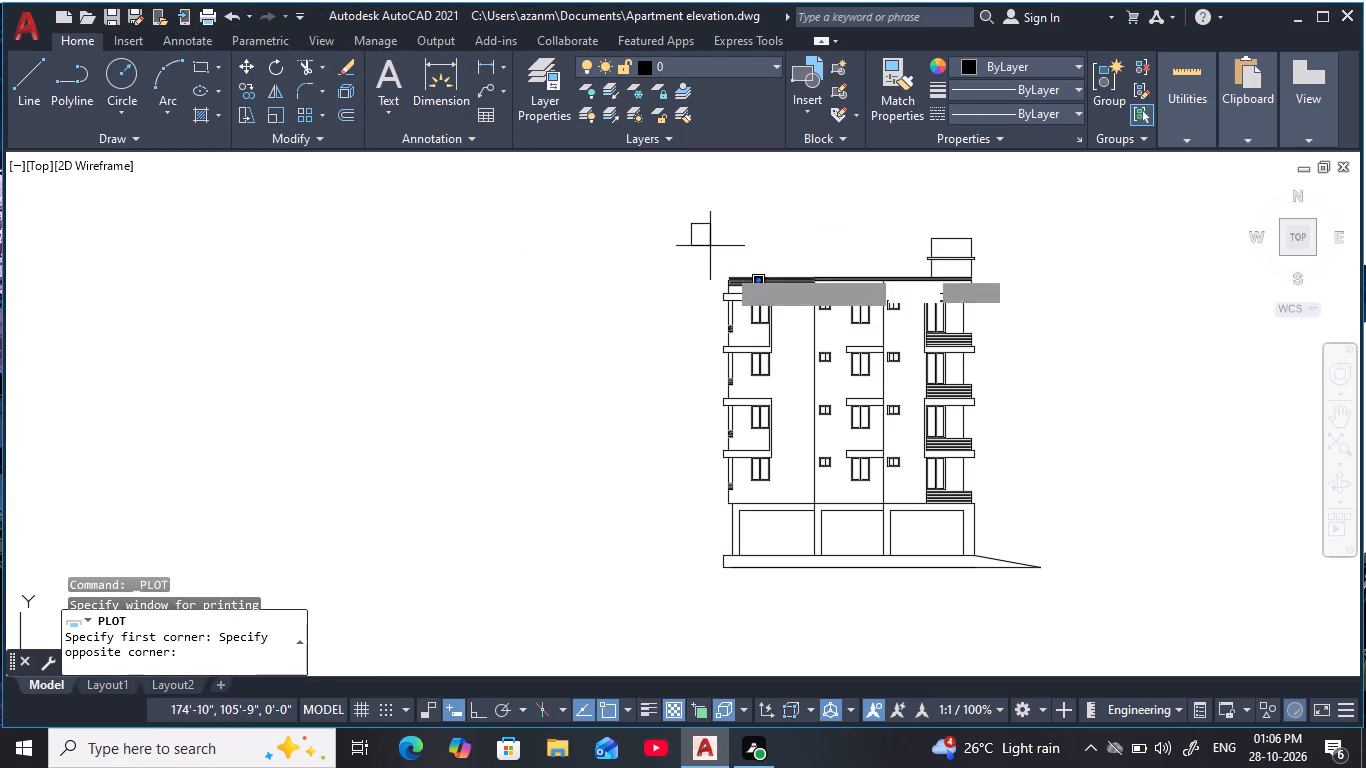
{"action": "left_click", "coordinate": [1057, 584]}
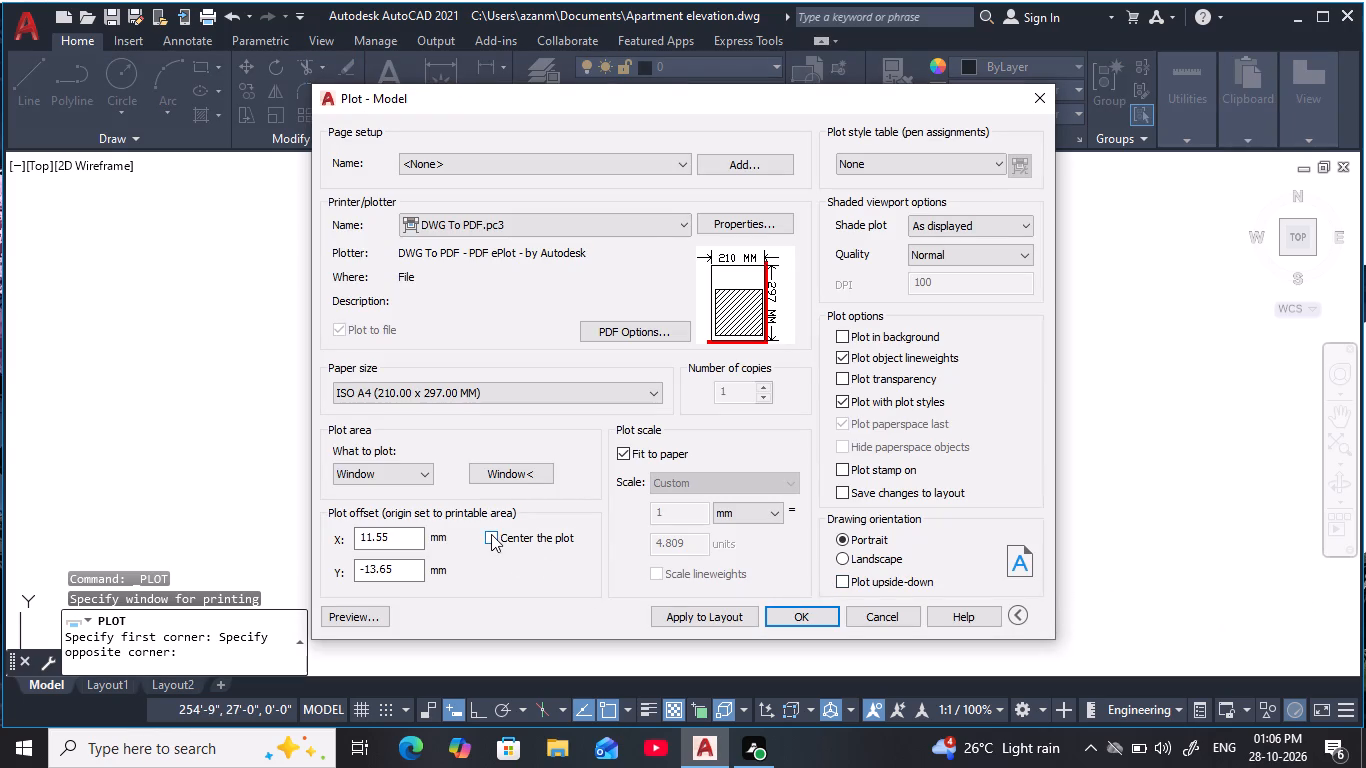
Centre the plot in landscape orientation and plot it to the Documents folder as "Apartment elevation-Model.pdf".
{"action": "left_click", "coordinate": [491, 534]}
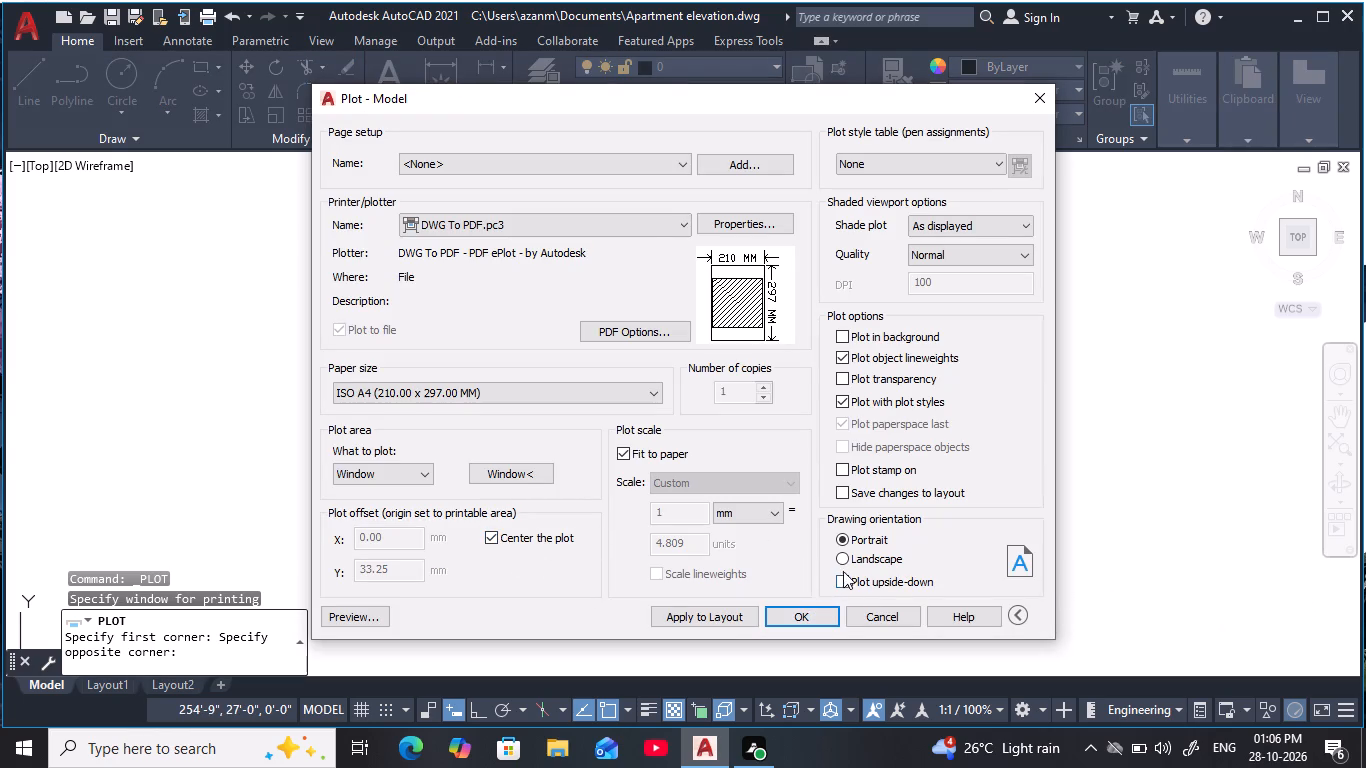
{"action": "left_click", "coordinate": [849, 558]}
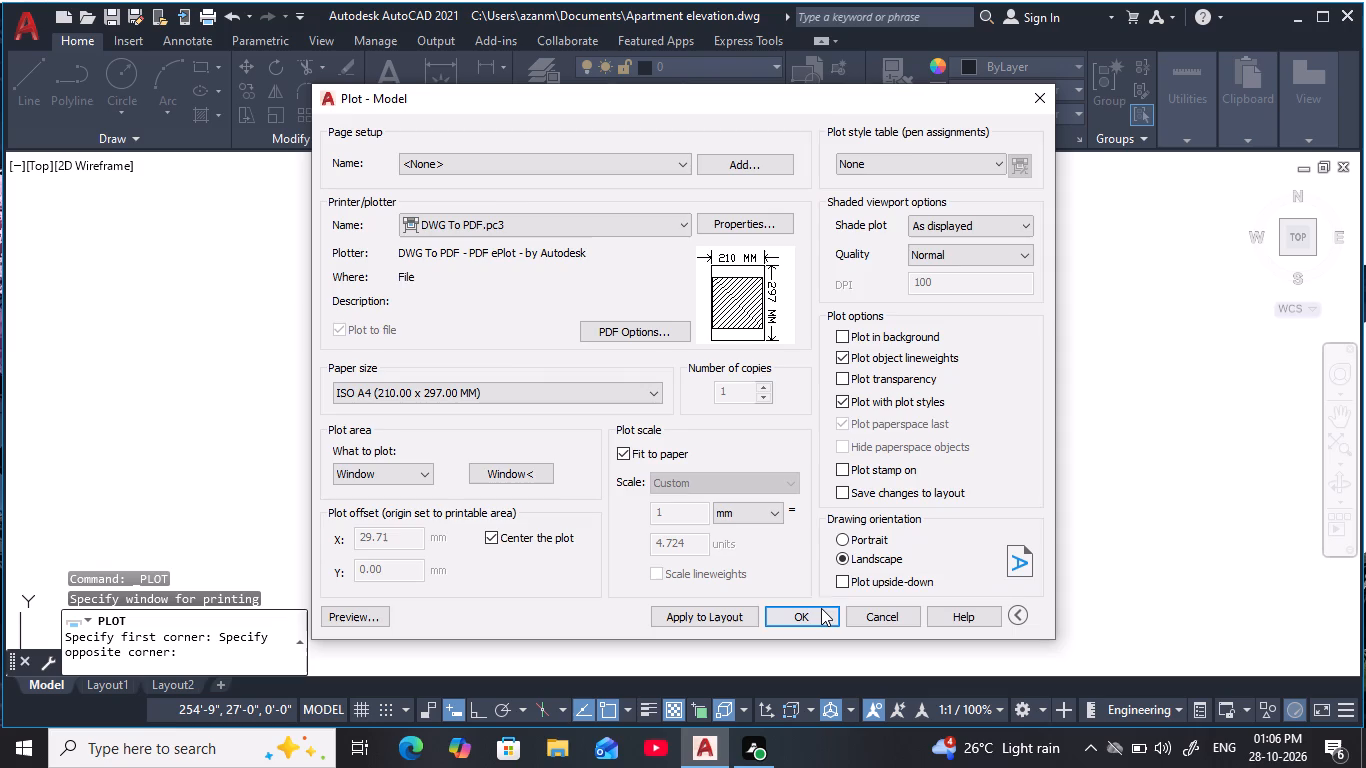
{"action": "left_click", "coordinate": [821, 608]}
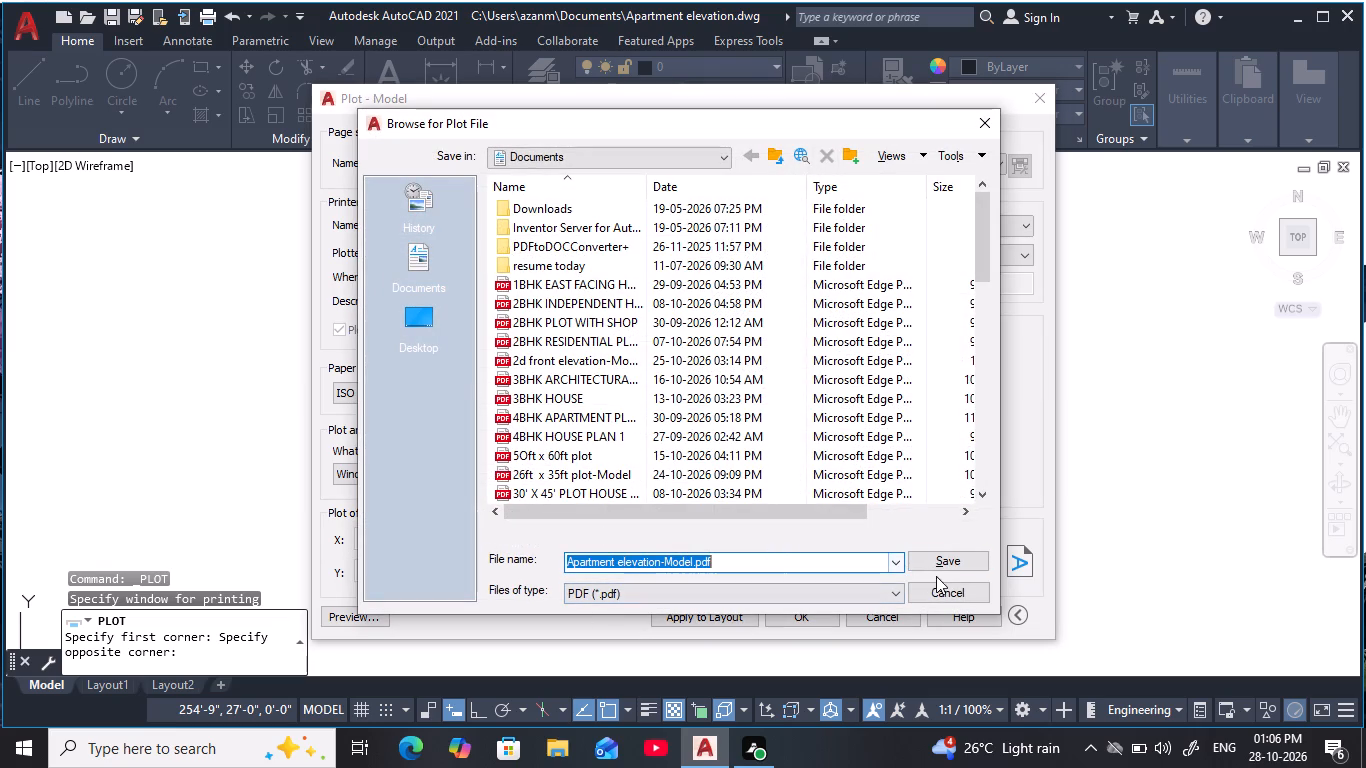
{"action": "left_click", "coordinate": [852, 568]}
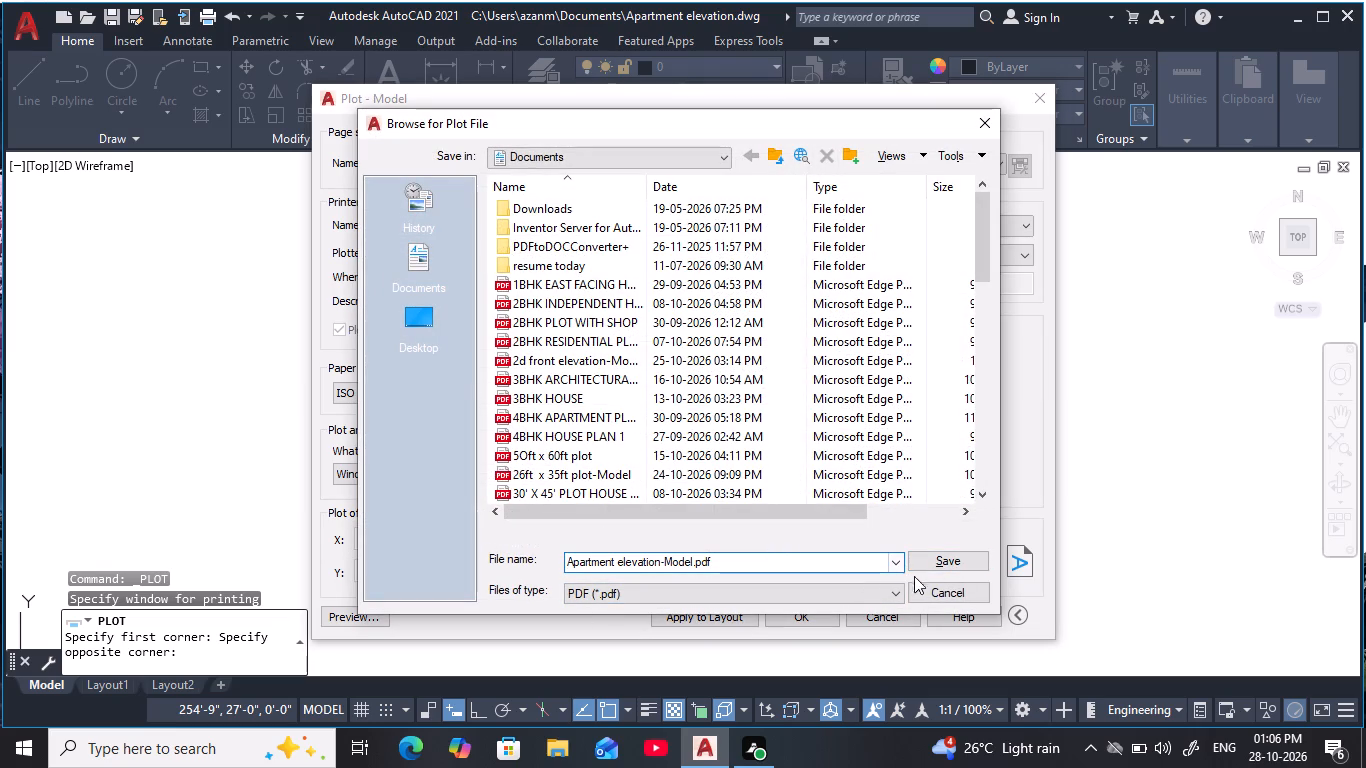
{"action": "left_click", "coordinate": [952, 564]}
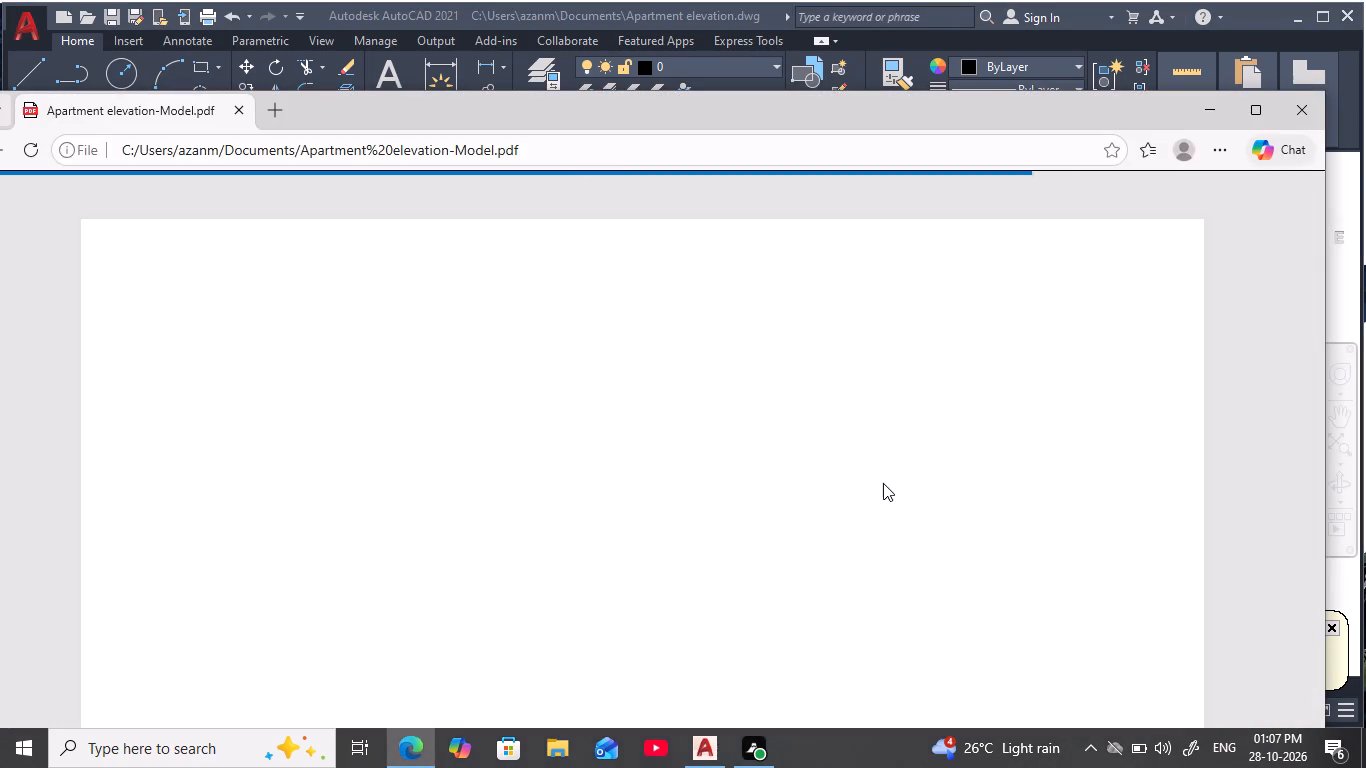
Examine the plotted PDF from the roof down to the ground-floor openings and the ramp, and close it.
{"action": "scroll", "coordinate": [864, 495], "scroll_direction": "down", "scroll_amount": 5}
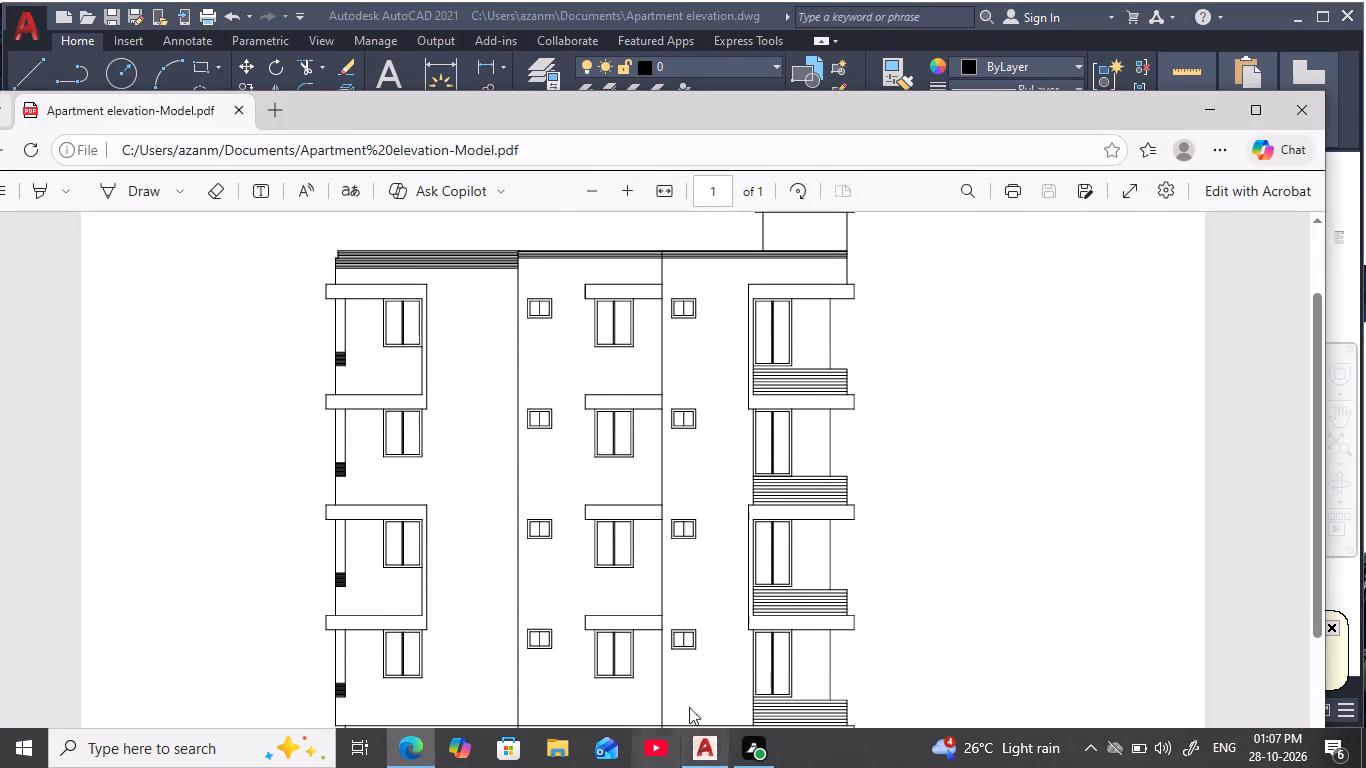
{"action": "scroll", "coordinate": [714, 664], "scroll_direction": "down", "scroll_amount": 4}
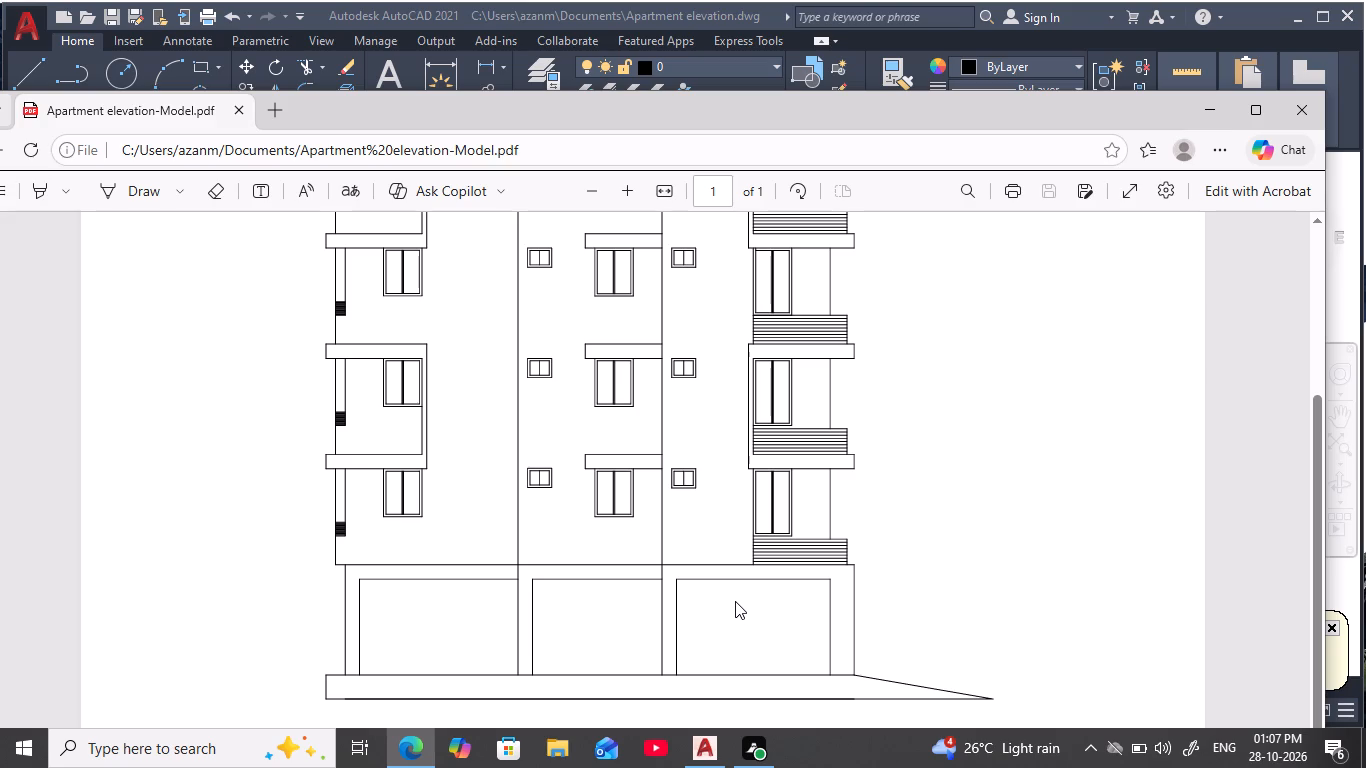
{"action": "scroll", "coordinate": [733, 601], "scroll_direction": "up", "scroll_amount": 1}
{"action": "scroll", "coordinate": [730, 602], "scroll_direction": "down", "scroll_amount": 6}
{"action": "scroll", "coordinate": [715, 604], "scroll_direction": "up", "scroll_amount": 7}
{"action": "scroll", "coordinate": [713, 604], "scroll_direction": "down", "scroll_amount": 6}
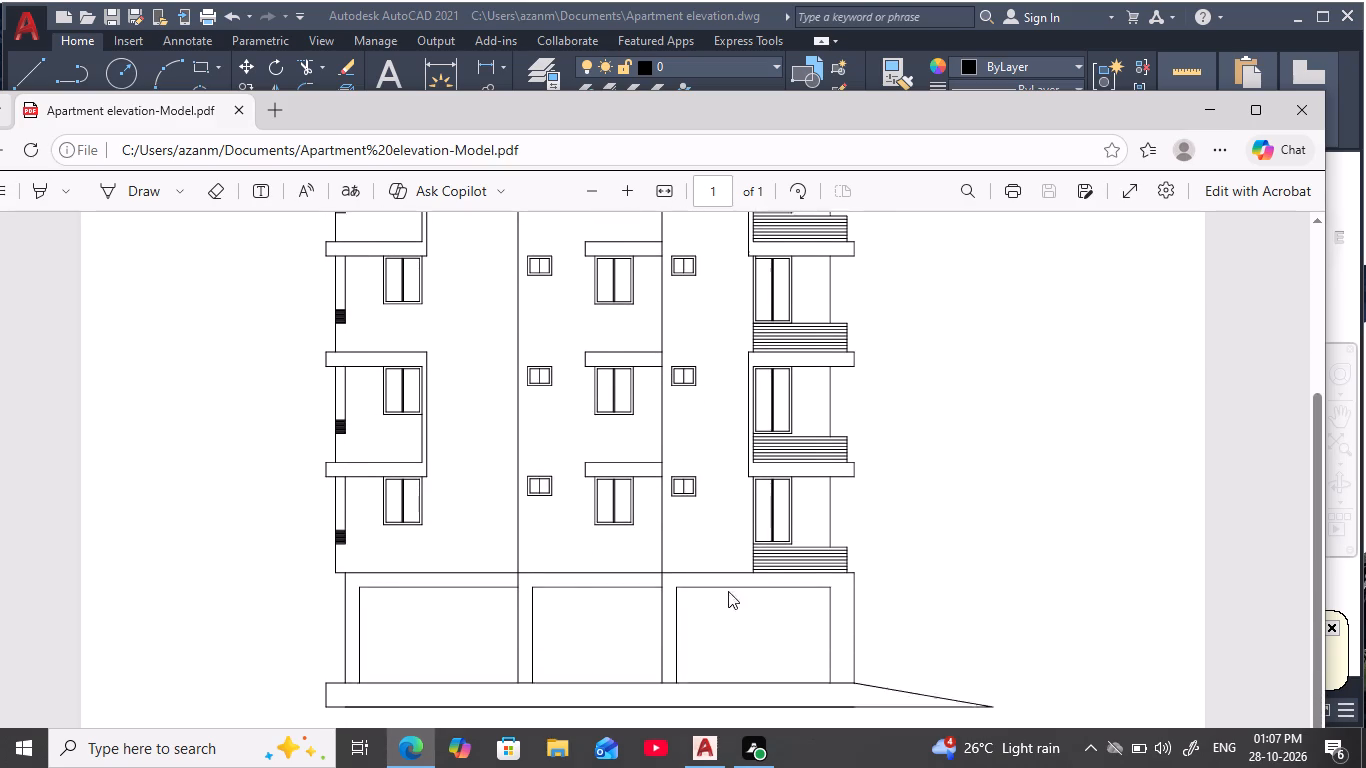
{"action": "left_click", "coordinate": [1312, 110]}
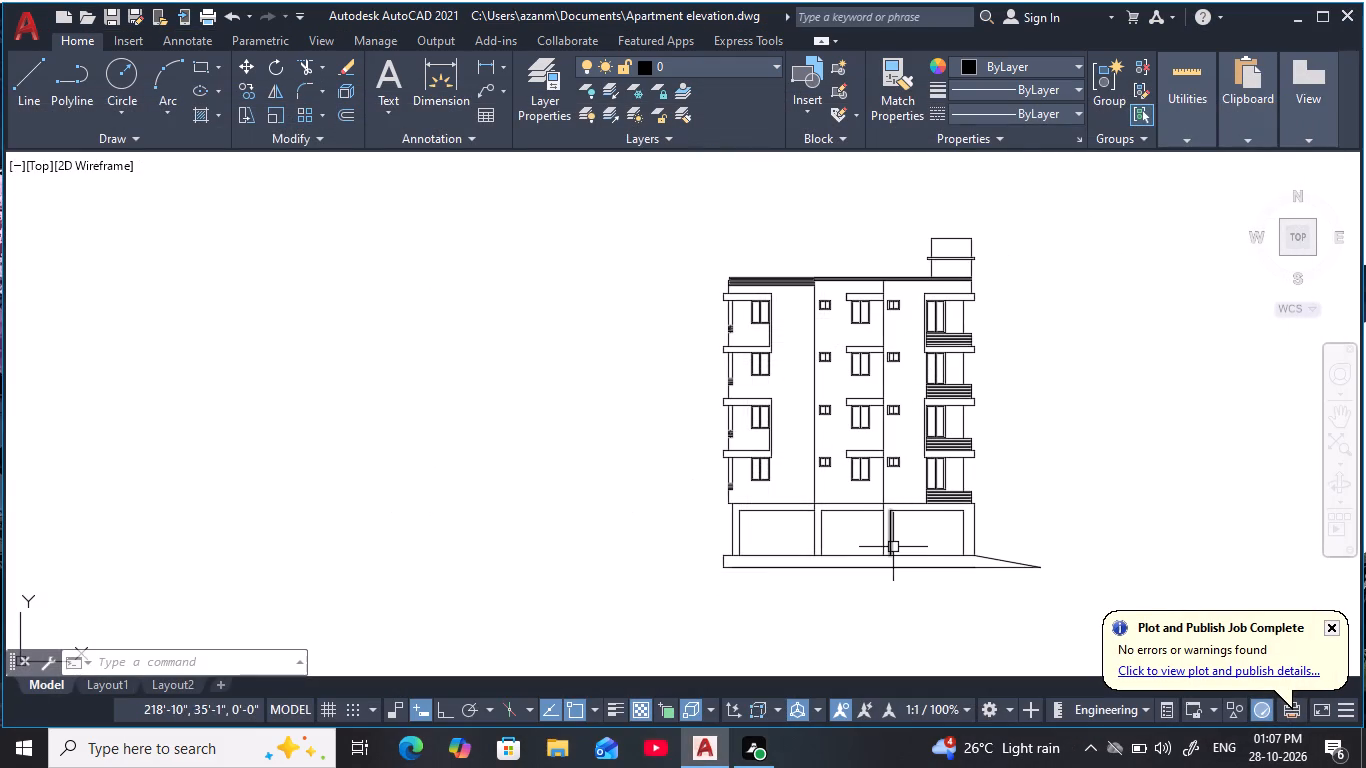
Trim the two vertical wall line segments crossing the beam band above the ground-floor openings.
{"action": "scroll", "coordinate": [893, 547], "scroll_direction": "up", "scroll_amount": 2}
{"action": "middle_click_drag", "start_coordinate": [888, 548], "coordinate": [832, 562]}
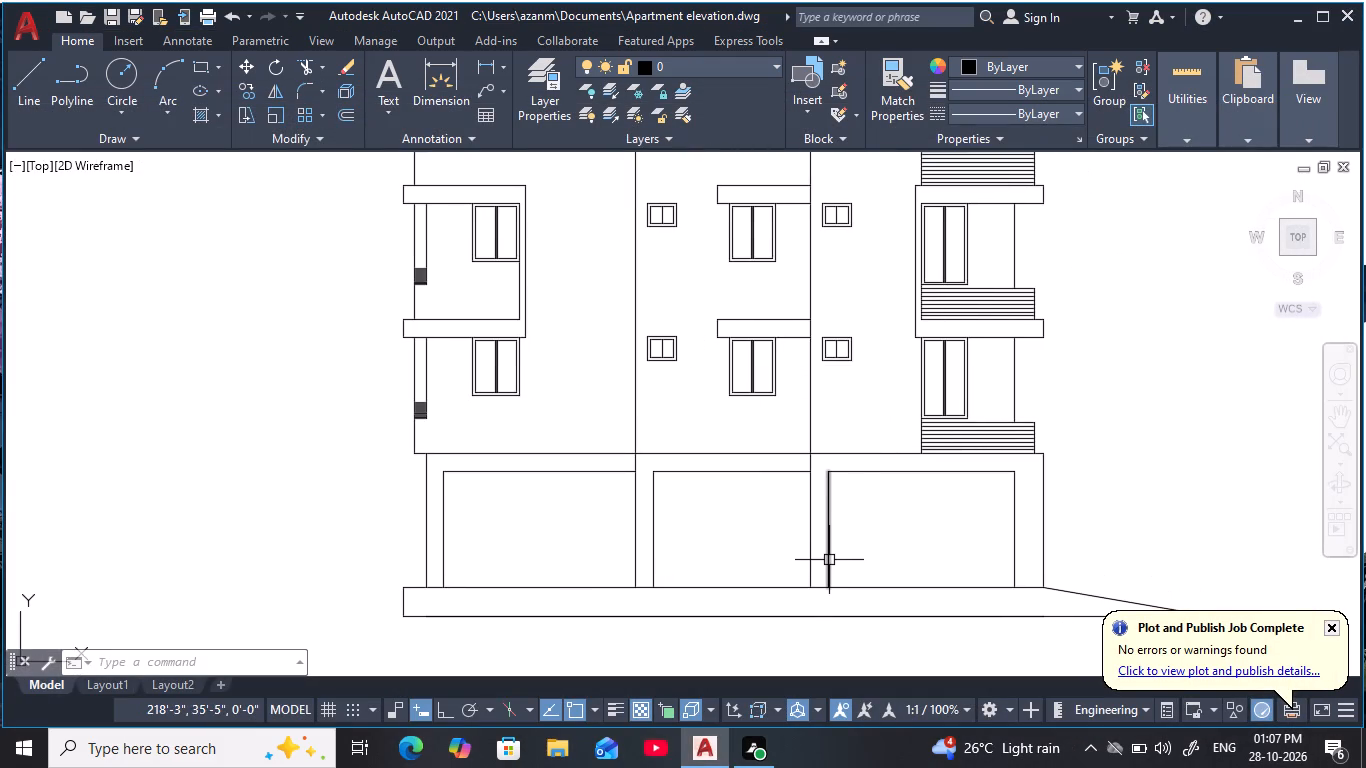
{"action": "key", "text": "Escape"}
{"action": "key", "text": "Escape"}
{"action": "key", "text": "Escape"}
{"action": "type", "text": "tr"}
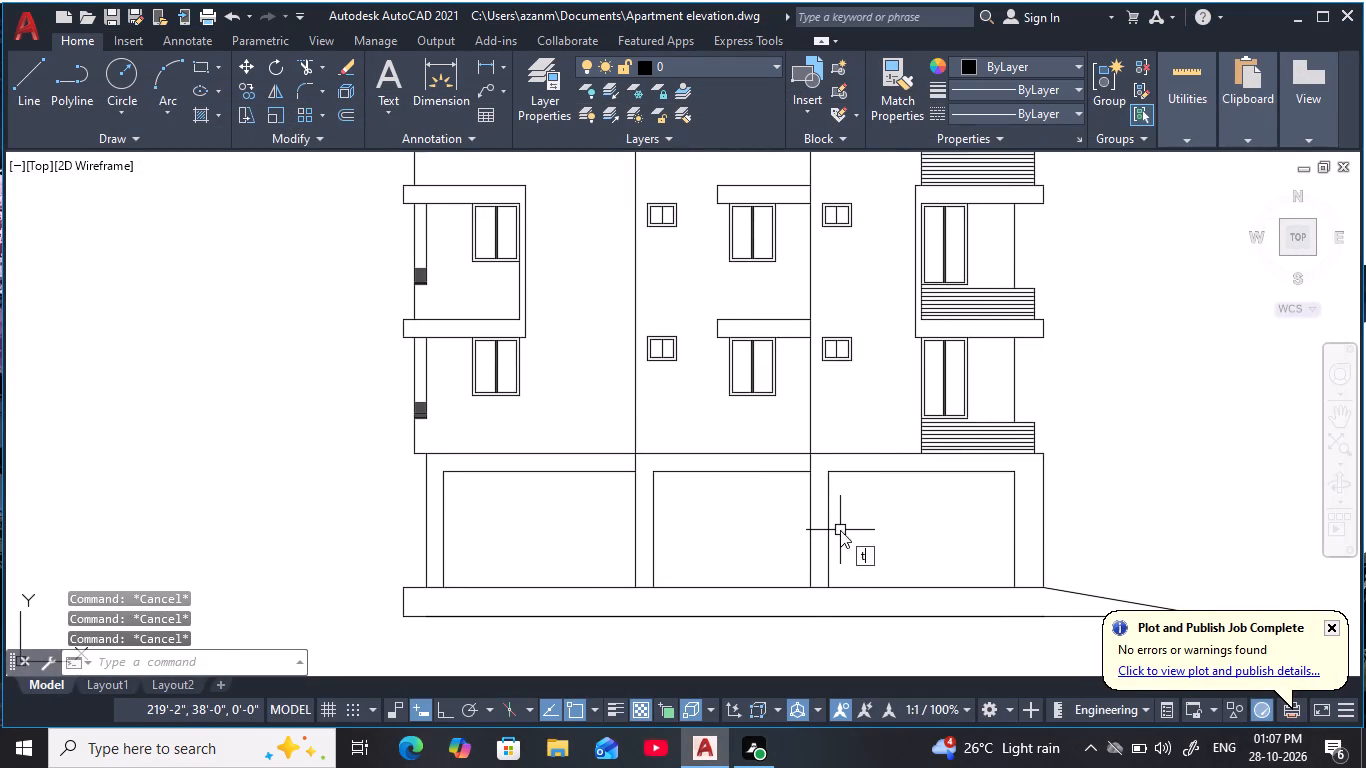
{"action": "key", "text": "space"}
{"action": "left_click", "coordinate": [812, 464]}
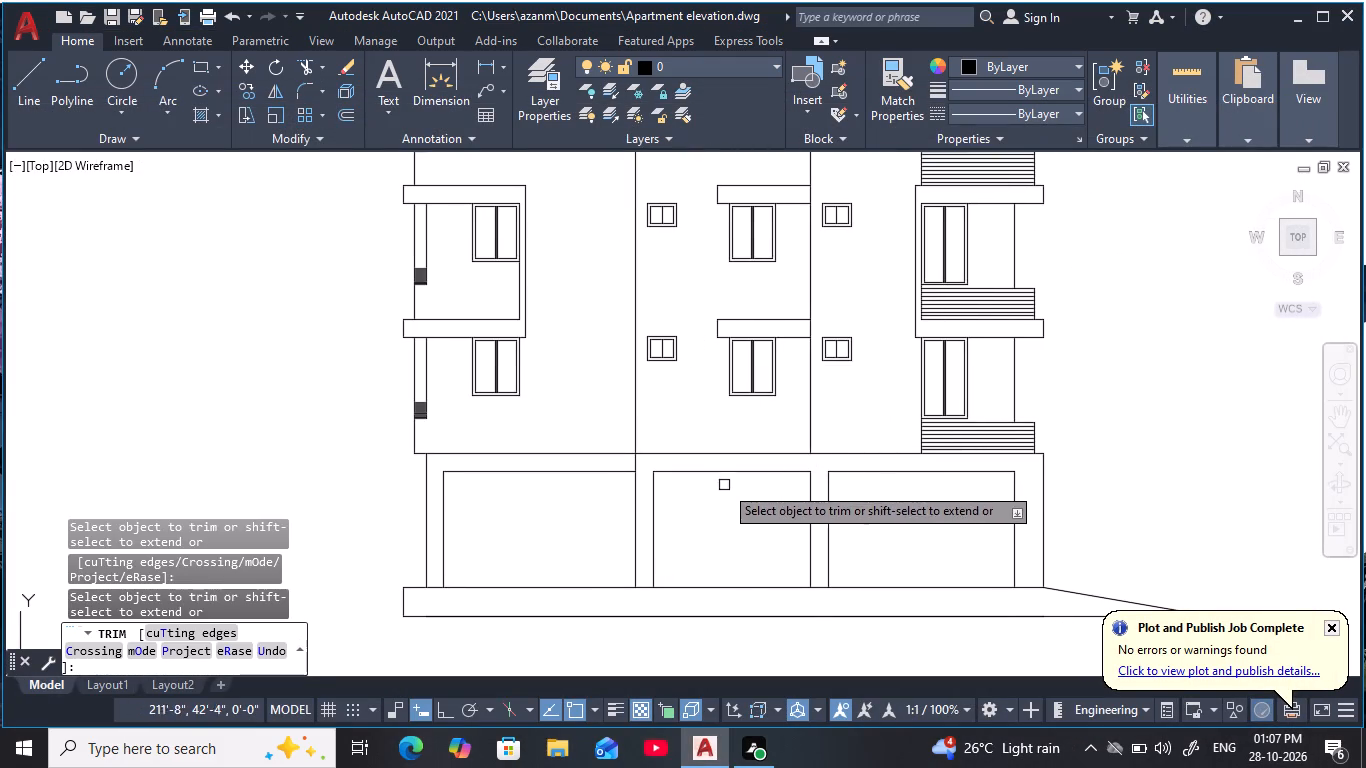
{"action": "left_click", "coordinate": [634, 466]}
{"action": "scroll", "coordinate": [744, 509], "scroll_direction": "down", "scroll_amount": 1}
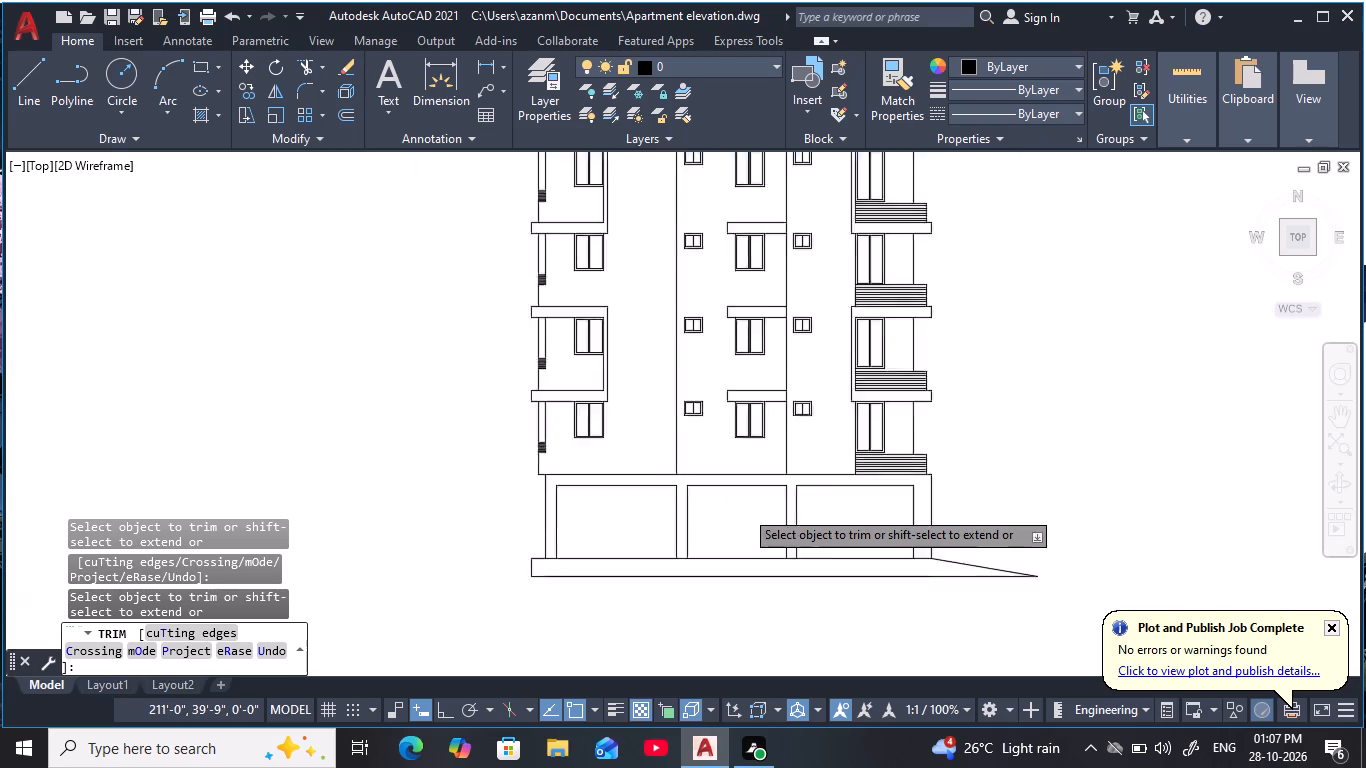
{"action": "scroll", "coordinate": [745, 509], "scroll_direction": "down", "scroll_amount": 1}
{"action": "middle_click_drag", "start_coordinate": [742, 555], "coordinate": [744, 583]}
{"action": "key", "text": "Escape"}
{"action": "key", "text": "Escape"}
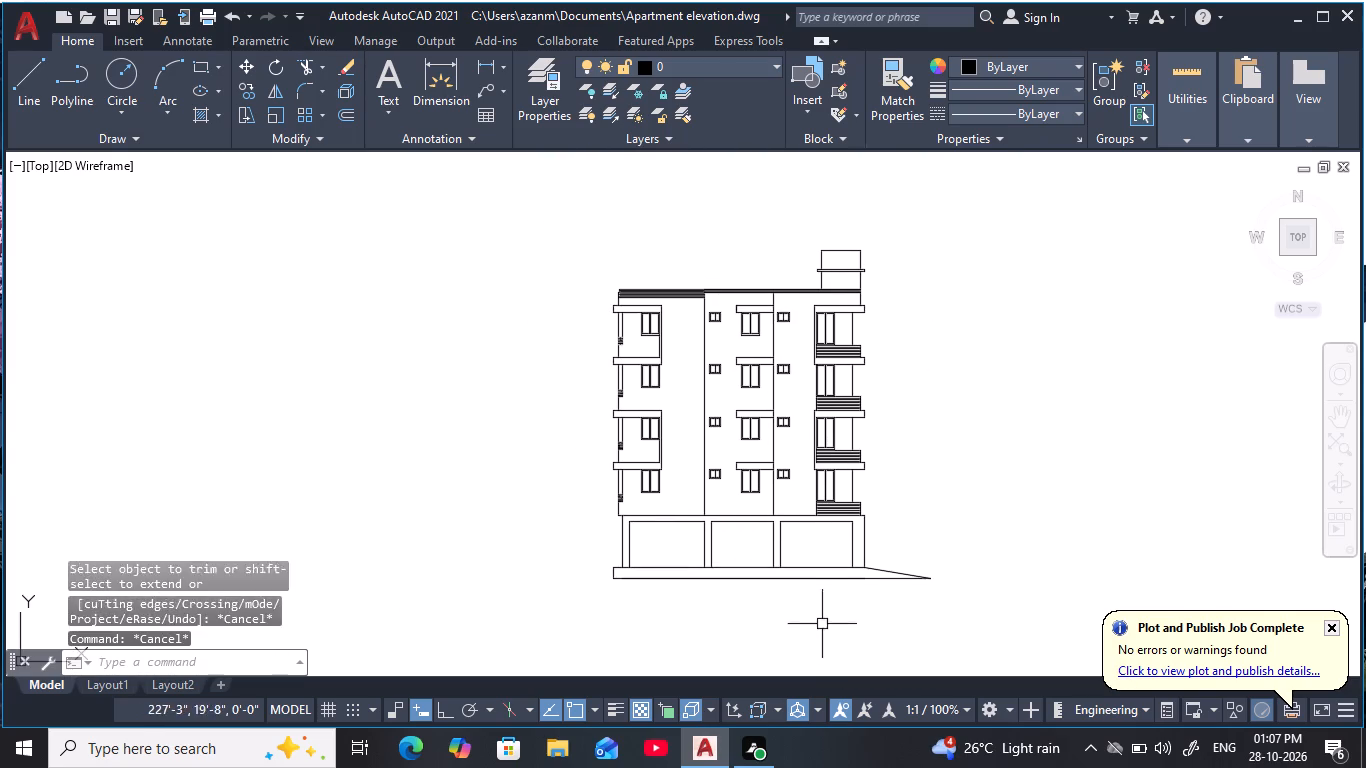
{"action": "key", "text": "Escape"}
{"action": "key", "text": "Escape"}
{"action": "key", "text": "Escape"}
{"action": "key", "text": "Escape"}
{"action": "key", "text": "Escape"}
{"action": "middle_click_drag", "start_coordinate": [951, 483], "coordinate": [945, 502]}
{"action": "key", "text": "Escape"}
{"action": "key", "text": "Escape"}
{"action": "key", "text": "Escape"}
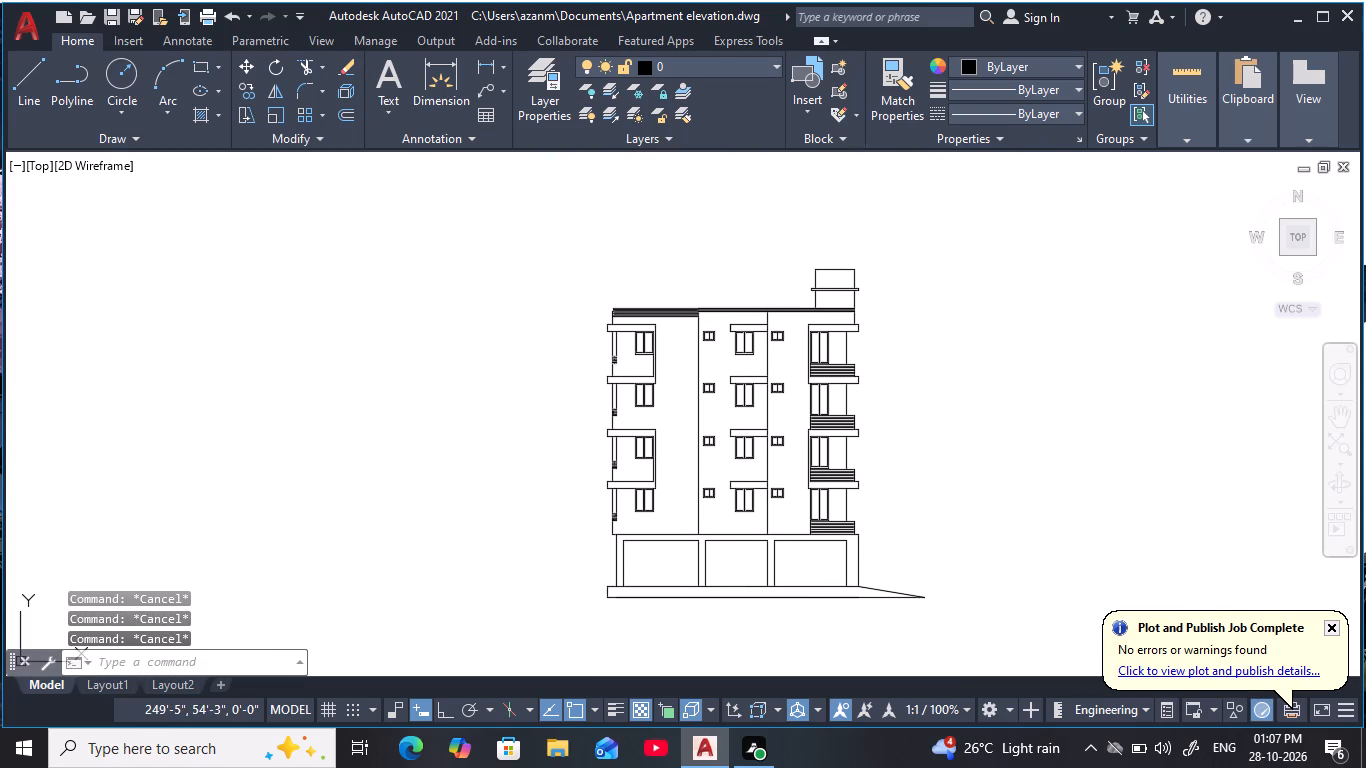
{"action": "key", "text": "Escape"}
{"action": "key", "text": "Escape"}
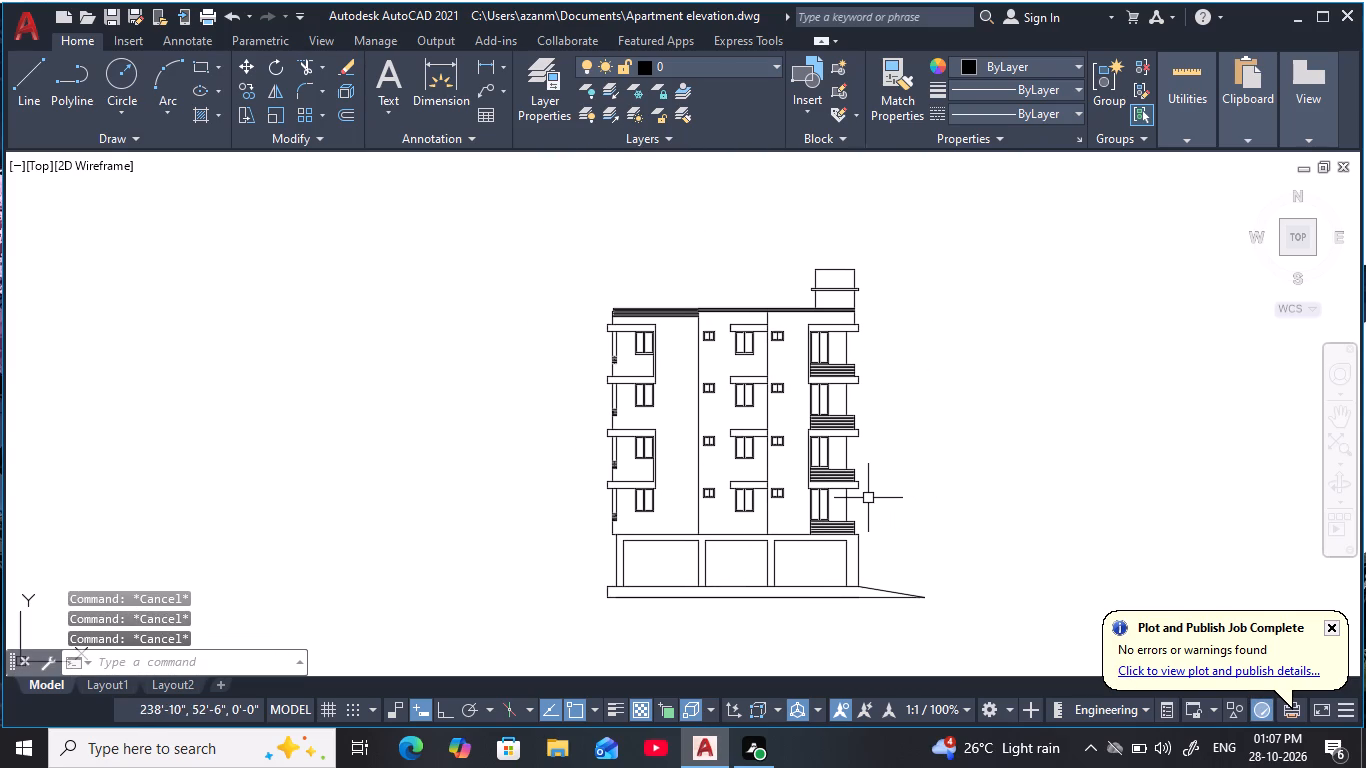
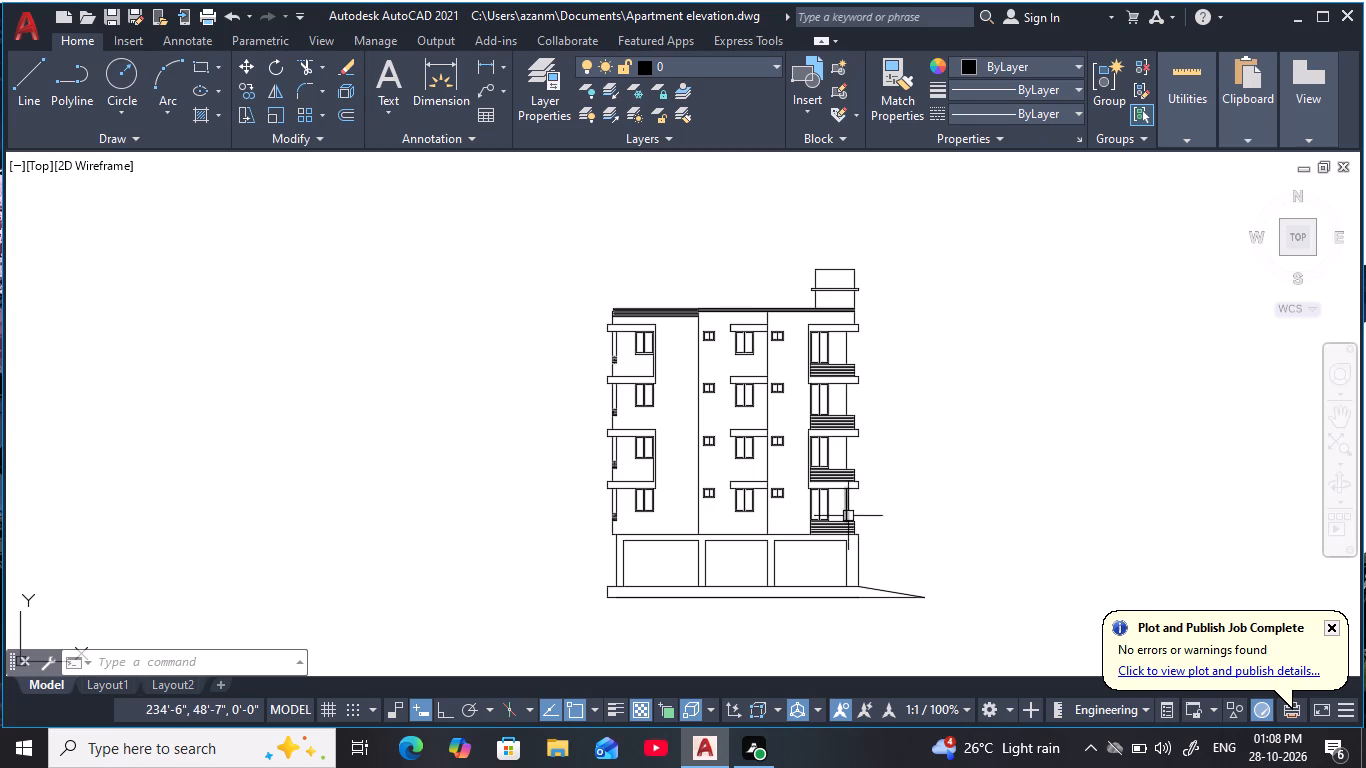
Draw a horizontal ground line about 15 ft long outward from the bottom-left corner of the building's plinth.
{"action": "key", "text": "Escape"}
{"action": "key", "text": "Escape"}
{"action": "key", "text": "Escape"}
{"action": "key", "text": "Escape"}
{"action": "scroll", "coordinate": [649, 564], "scroll_direction": "up", "scroll_amount": 1}
{"action": "key", "text": "Escape"}
{"action": "middle_click_drag", "start_coordinate": [648, 582], "coordinate": [637, 576]}
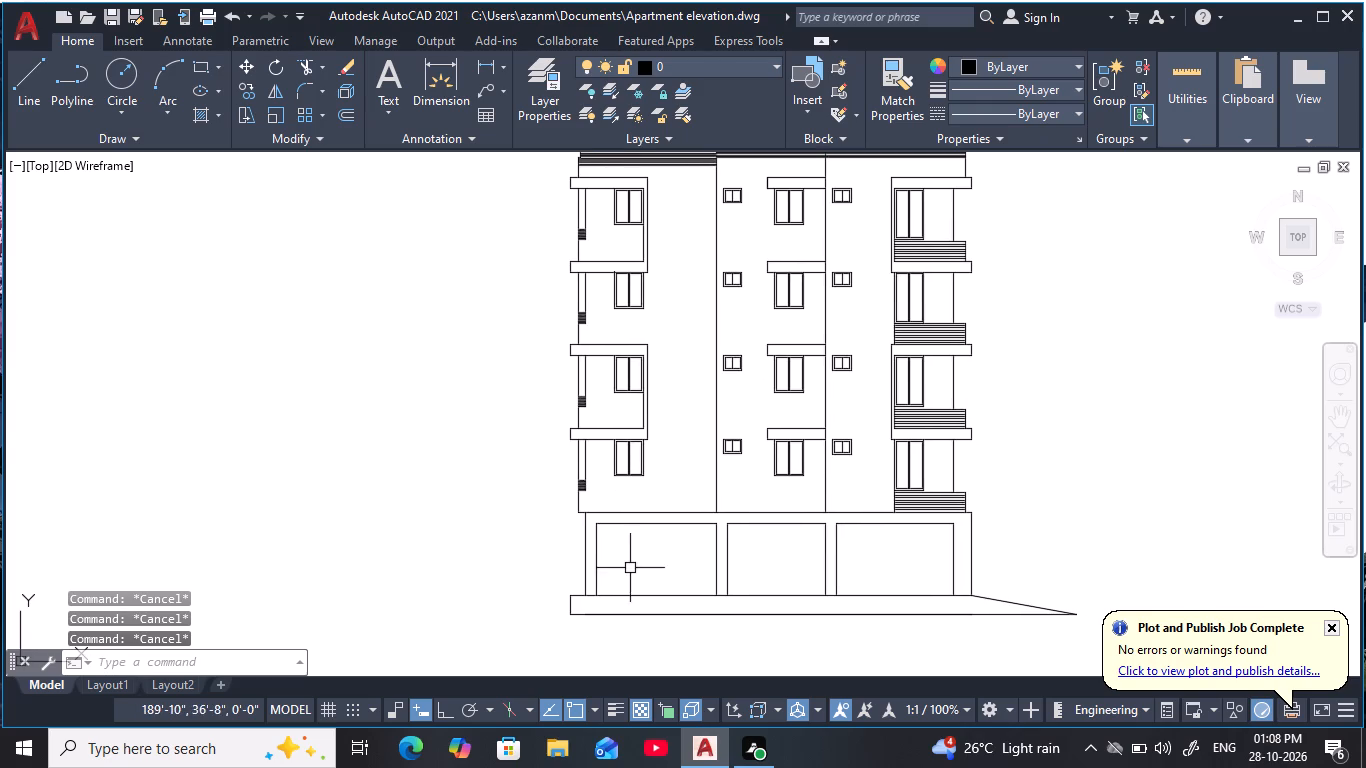
{"action": "type", "text": "ll"}
{"action": "key", "text": "space"}
{"action": "key", "text": "Escape"}
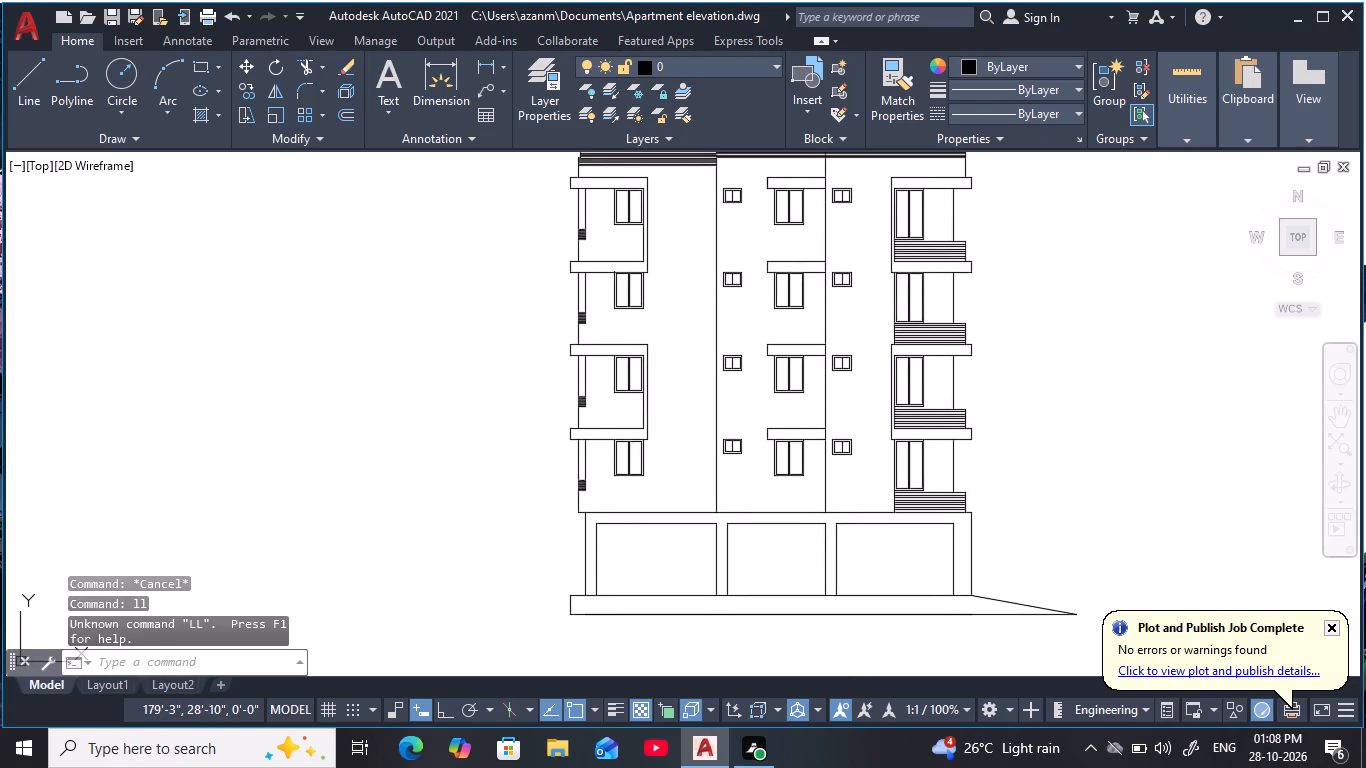
{"action": "key", "text": "Escape"}
{"action": "key", "text": "Escape"}
{"action": "key", "text": "Escape"}
{"action": "key", "text": "l"}
{"action": "key", "text": "space"}
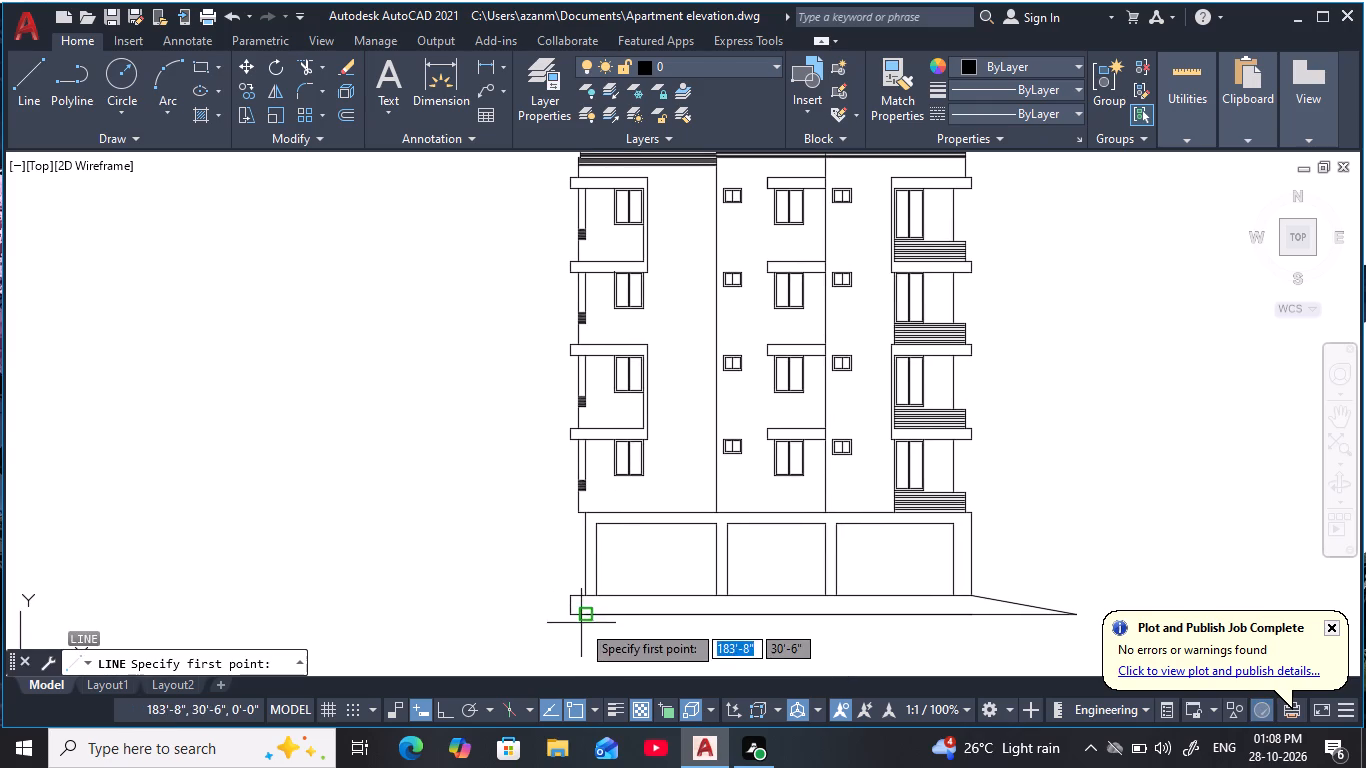
{"action": "left_click", "coordinate": [571, 614]}
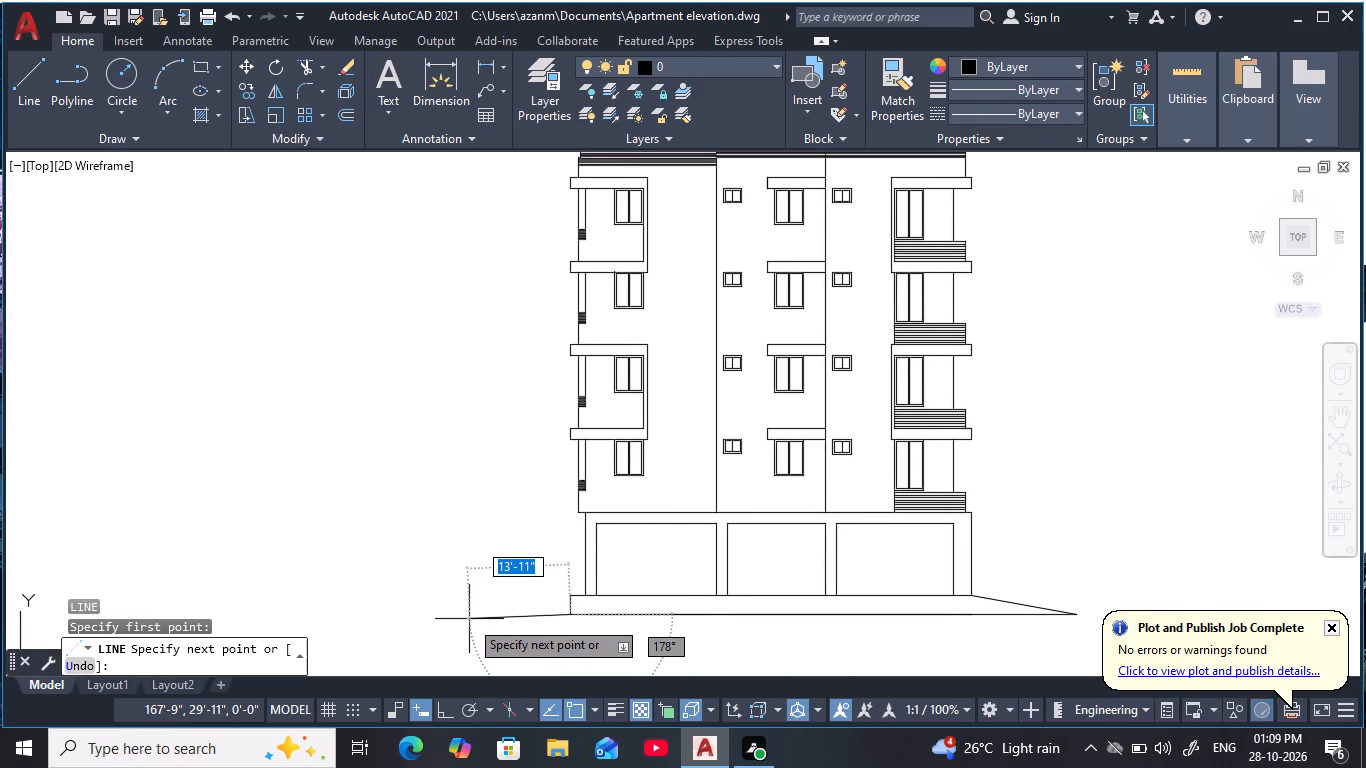
{"action": "key", "text": "F8"}
{"action": "left_click", "coordinate": [461, 611]}
{"action": "key", "text": "Escape"}
{"action": "key", "text": "Escape"}
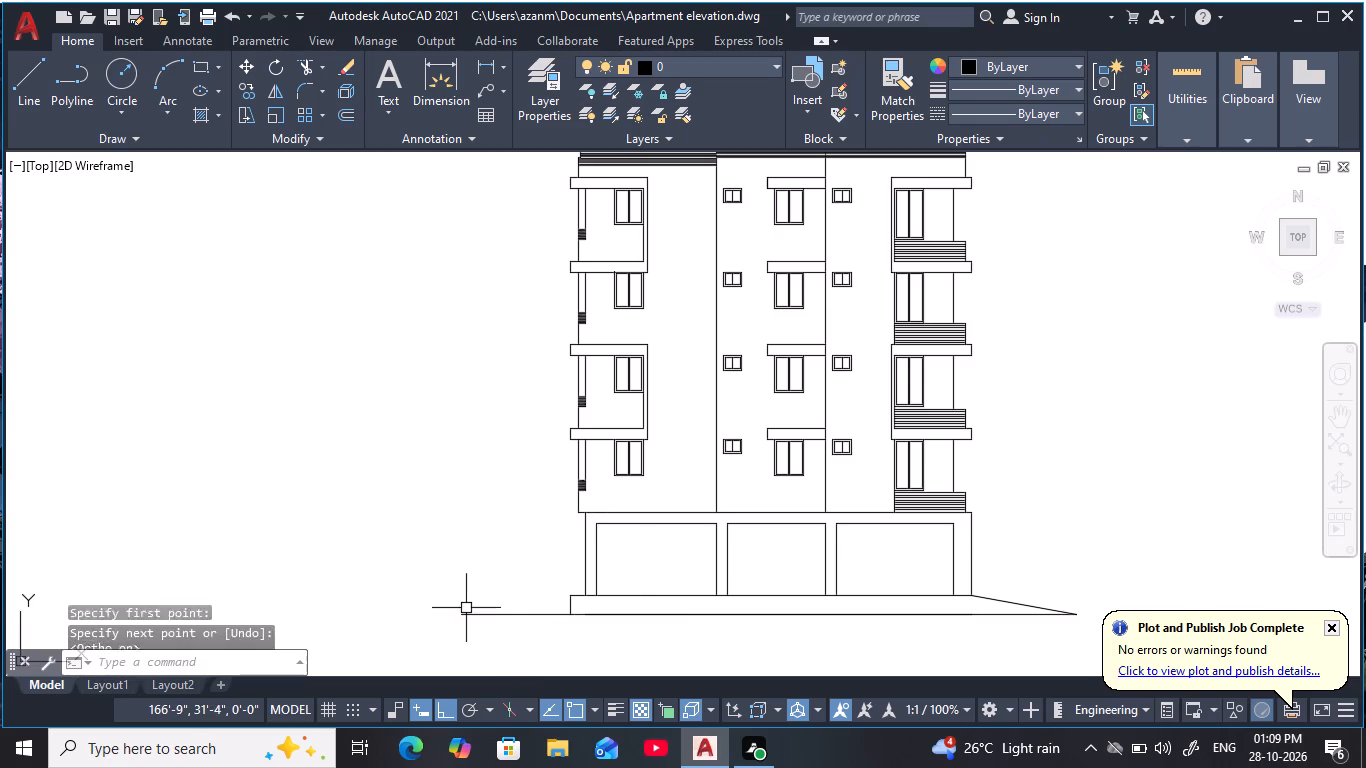
Draw the sloping ramp line from the plinth's top-left corner to the outer end of the new ground line.
{"action": "key", "text": "Escape"}
{"action": "key", "text": "Escape"}
{"action": "key", "text": "Escape"}
{"action": "type", "text": "l"}
{"action": "key", "text": "space"}
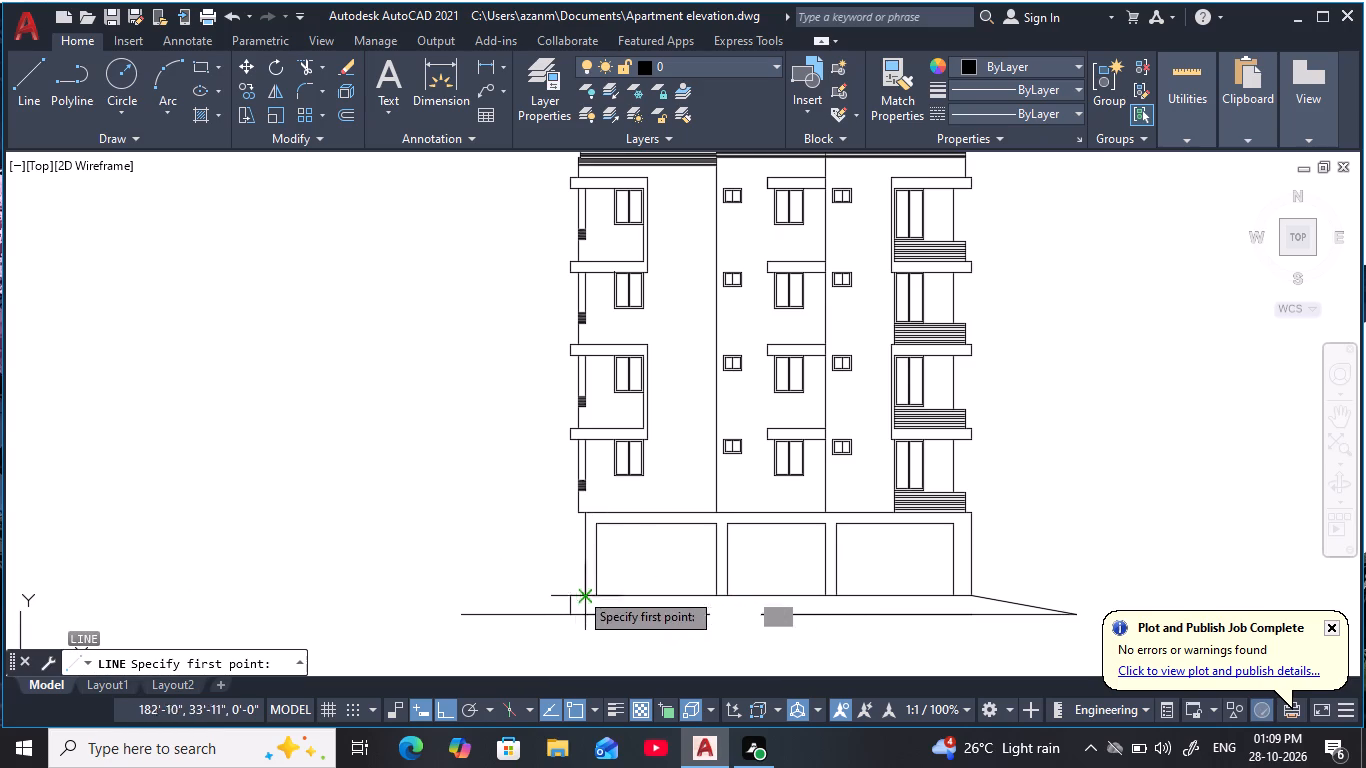
{"action": "left_click", "coordinate": [567, 595]}
{"action": "key", "text": "F8"}
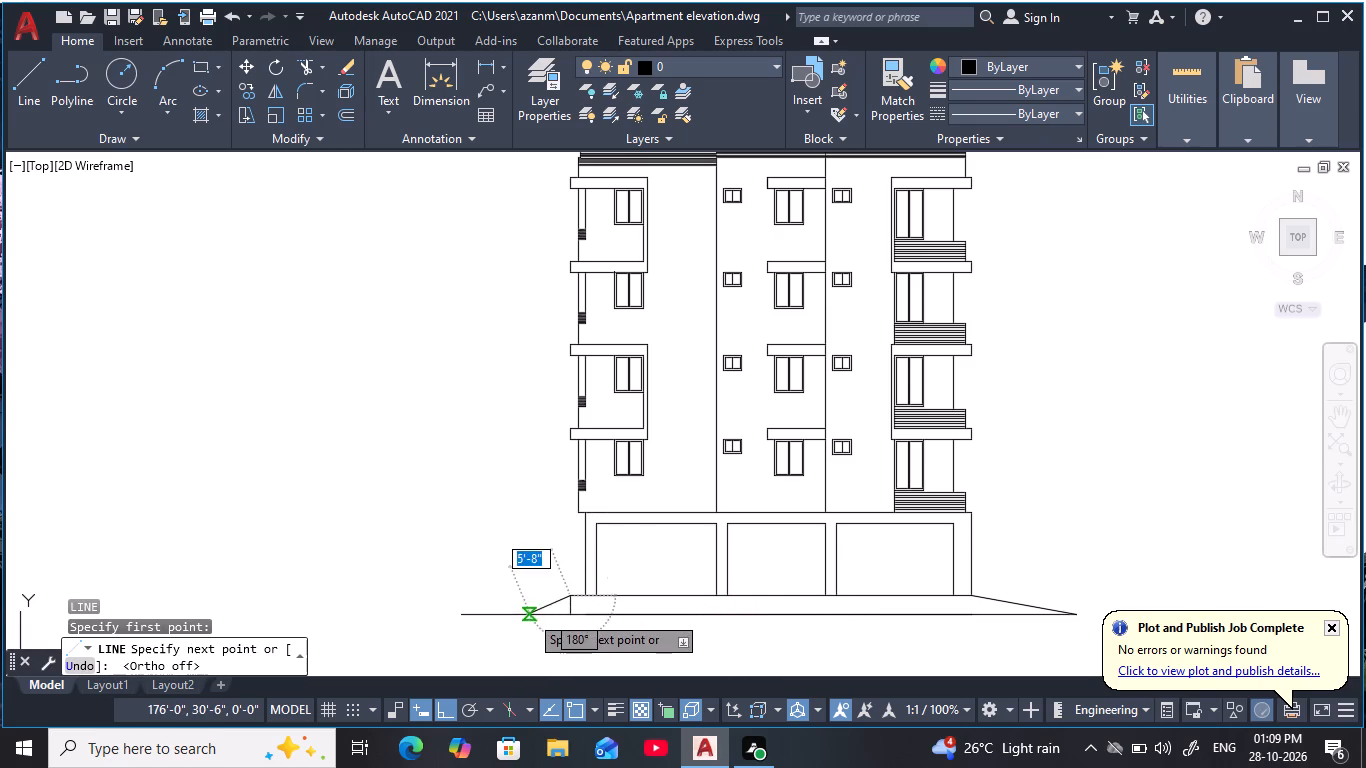
{"action": "left_click", "coordinate": [463, 619]}
{"action": "key", "text": "Escape"}
{"action": "key", "text": "Escape"}
{"action": "key", "text": "Escape"}
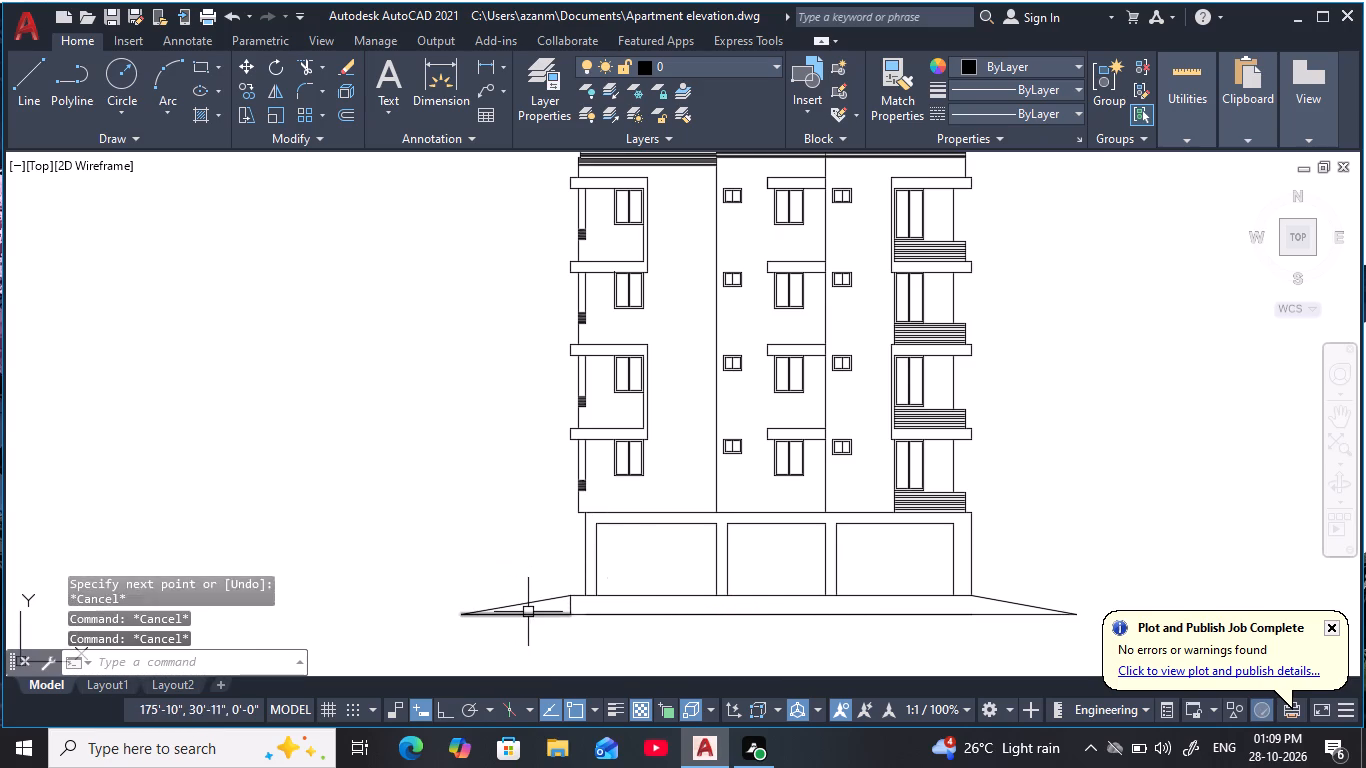
Trim away the plinth's short vertical edge between the new left ramp and the plinth.
{"action": "key", "text": "Escape"}
{"action": "key", "text": "t"}
{"action": "type", "text": "r"}
{"action": "key", "text": "space"}
{"action": "left_click", "coordinate": [571, 608]}
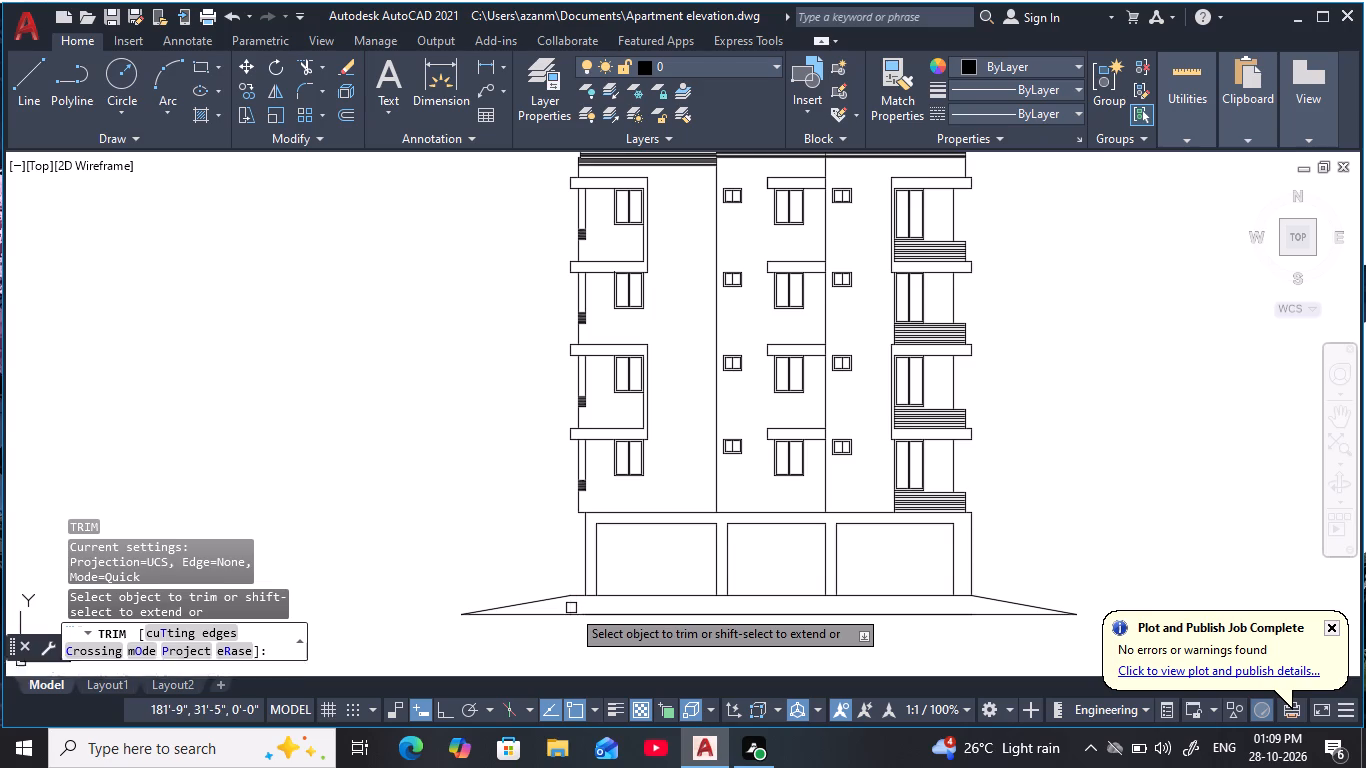
{"action": "key", "text": "Escape"}
{"action": "key", "text": "Escape"}
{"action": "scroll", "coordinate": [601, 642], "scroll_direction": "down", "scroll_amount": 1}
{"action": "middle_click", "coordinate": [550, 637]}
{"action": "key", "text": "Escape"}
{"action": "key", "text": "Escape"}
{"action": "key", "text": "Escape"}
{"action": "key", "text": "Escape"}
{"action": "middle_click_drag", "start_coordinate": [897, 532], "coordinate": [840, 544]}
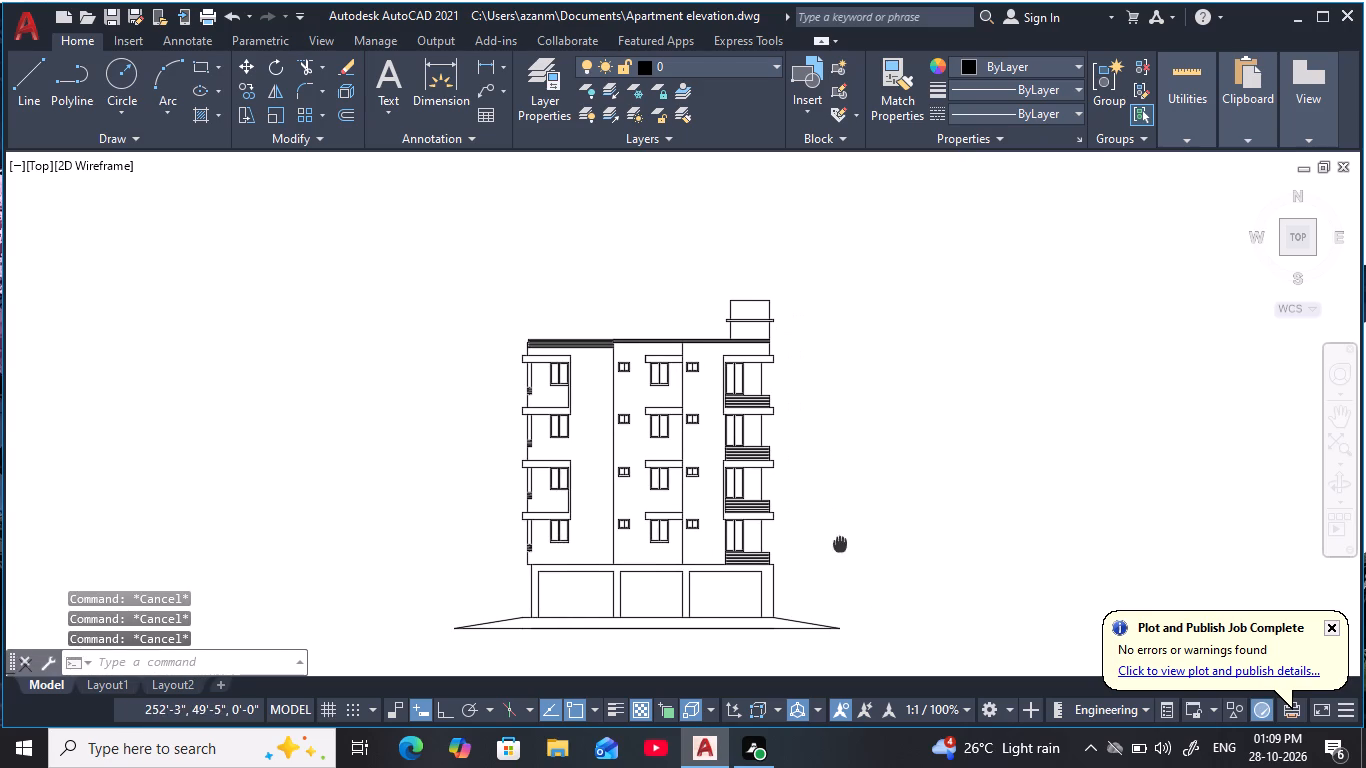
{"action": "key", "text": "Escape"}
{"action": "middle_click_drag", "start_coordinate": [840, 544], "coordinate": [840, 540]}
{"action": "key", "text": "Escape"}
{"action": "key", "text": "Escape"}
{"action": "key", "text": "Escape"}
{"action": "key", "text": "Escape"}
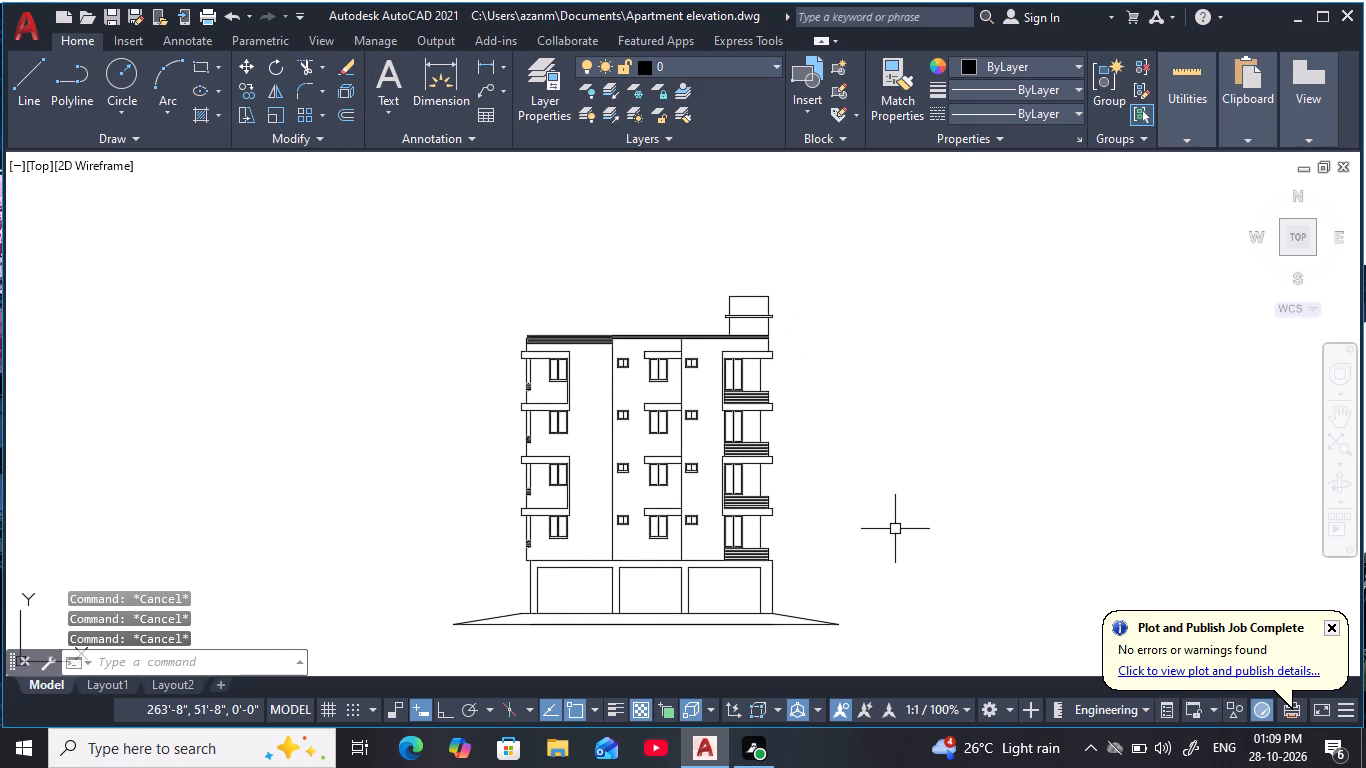